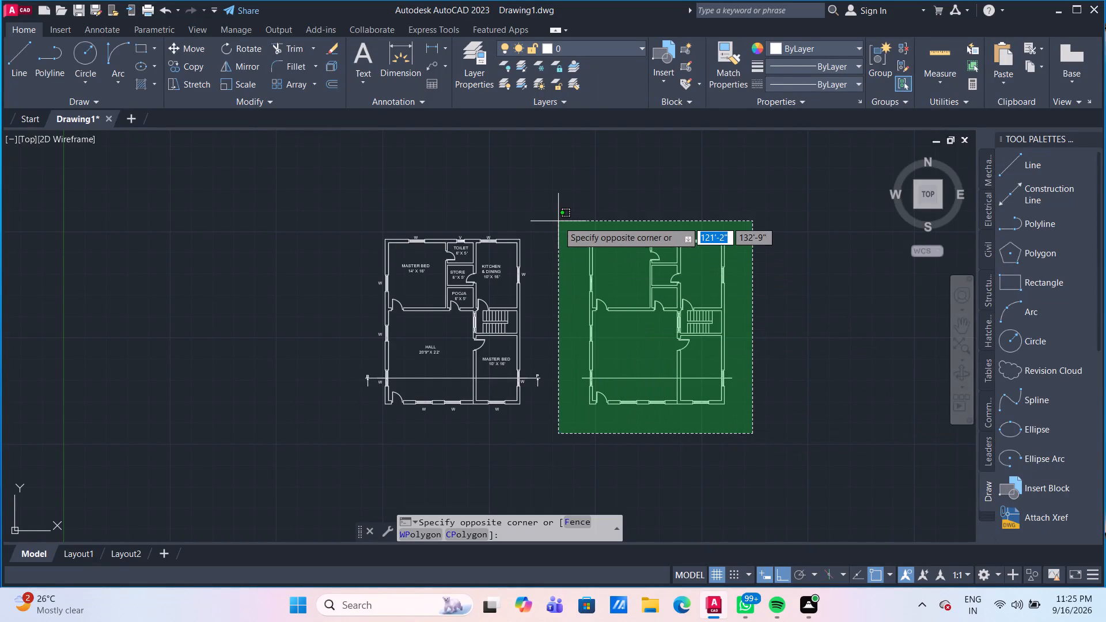
Delete the entire unlabelled copy of the floor plan beside the original.
left_click(565, 193)
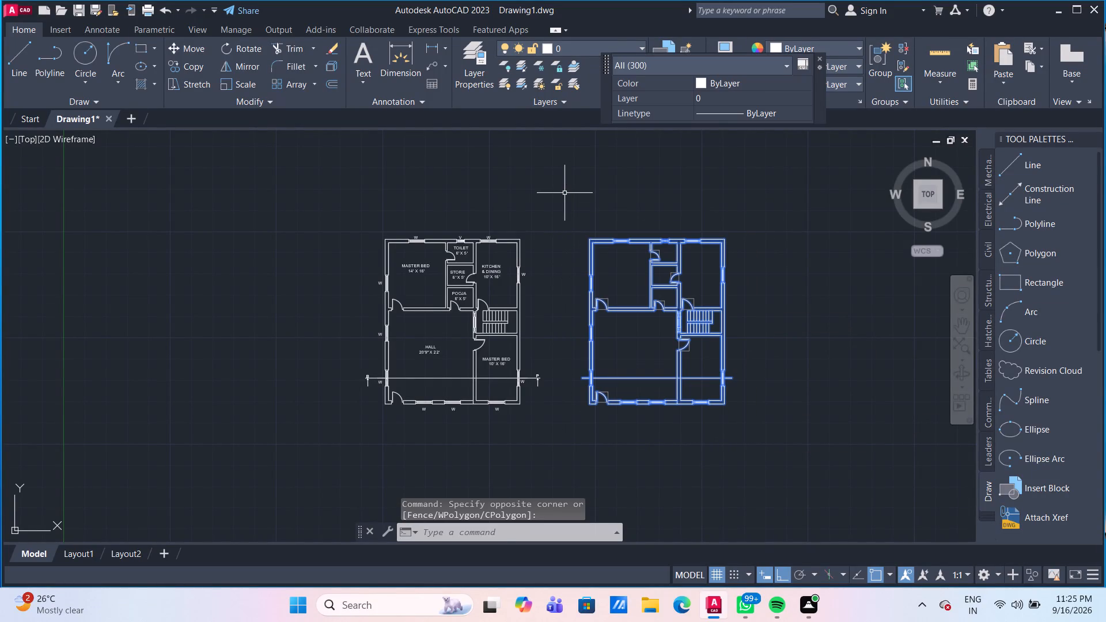
key("Delete")
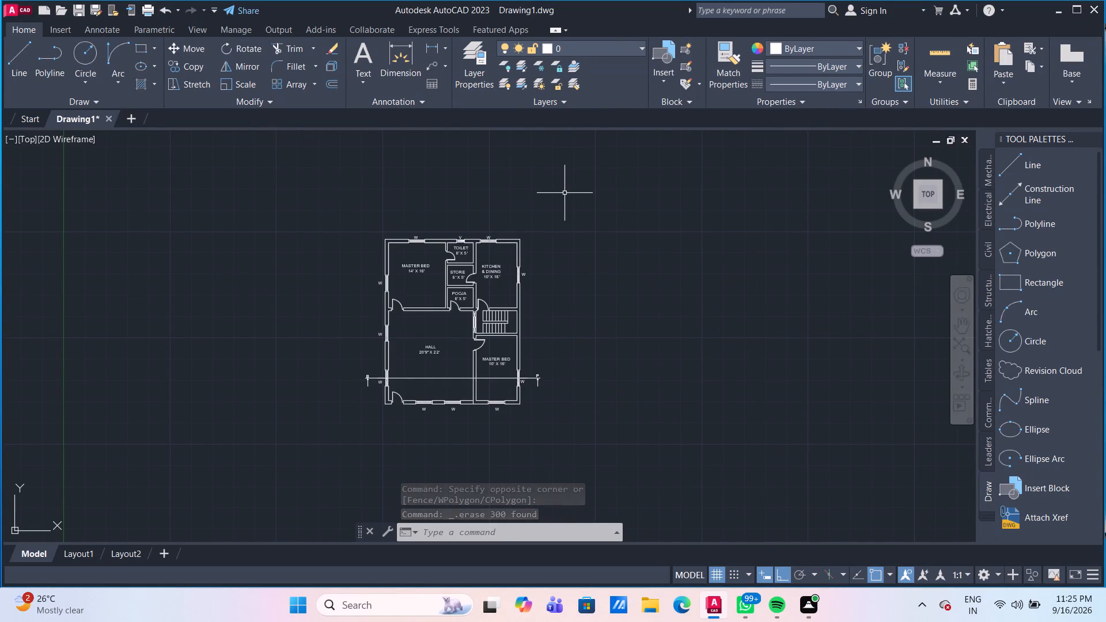
With Ortho off, draw a diagonal line about 3' long at 58° down across the lower stair flight to the wall line.
scroll(433, 340, "up", 2)
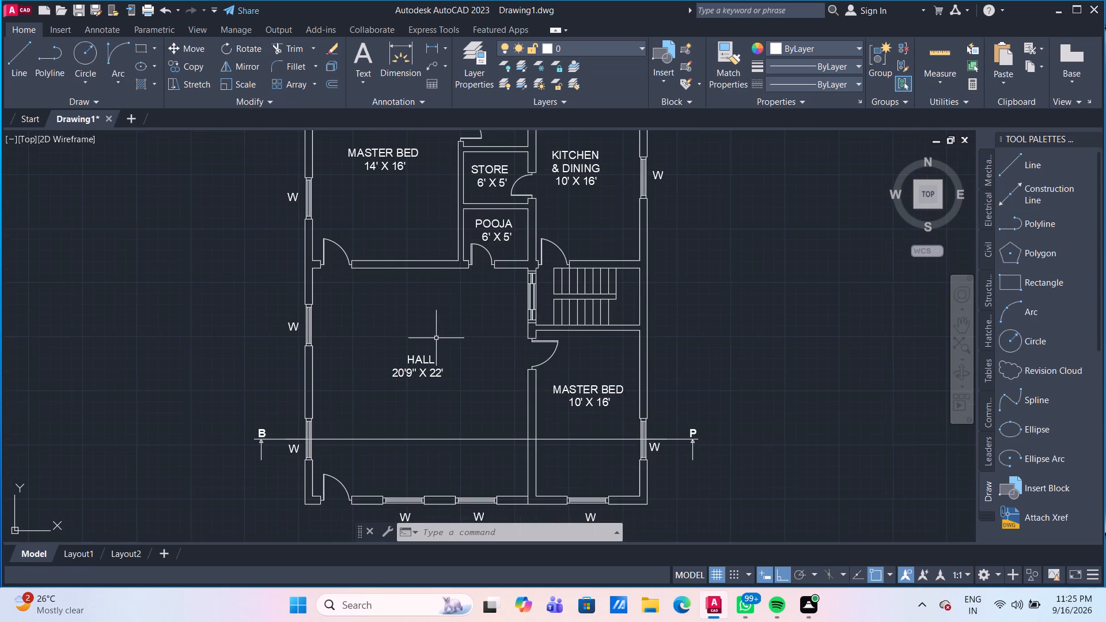
scroll(464, 331, "down", 2)
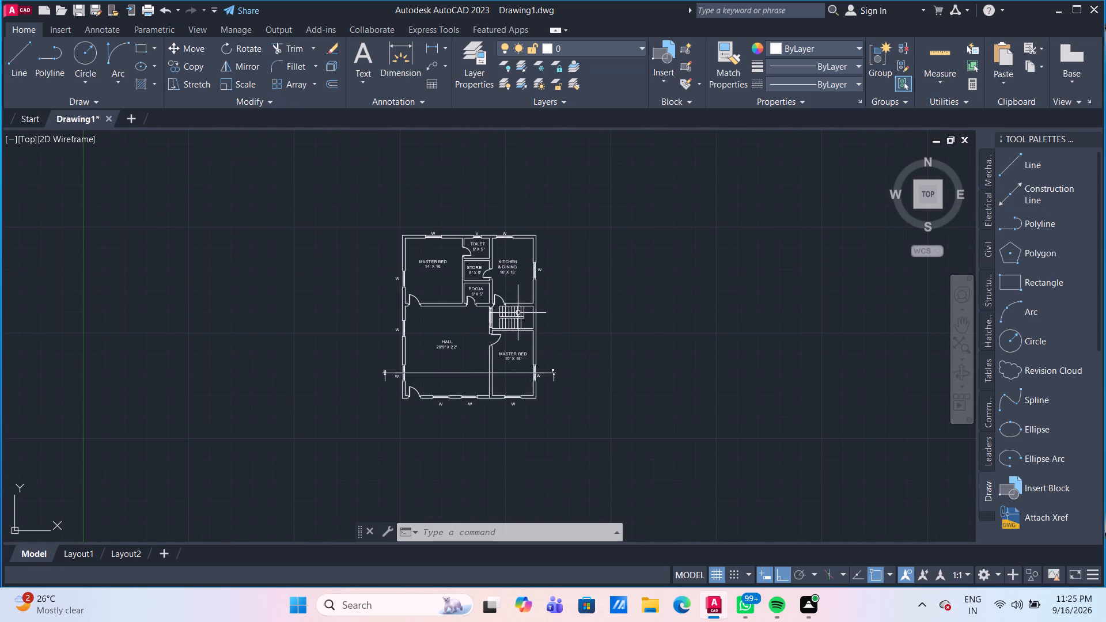
scroll(515, 327, "up", 4)
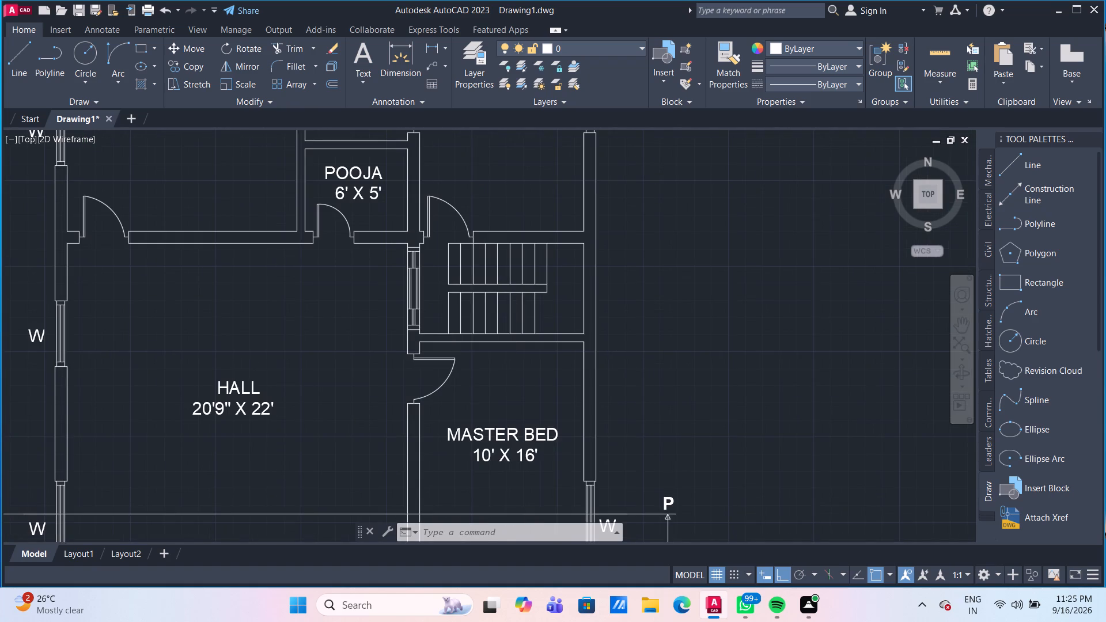
scroll(501, 305, "up", 2)
middle_click_drag(501, 305, 490, 255)
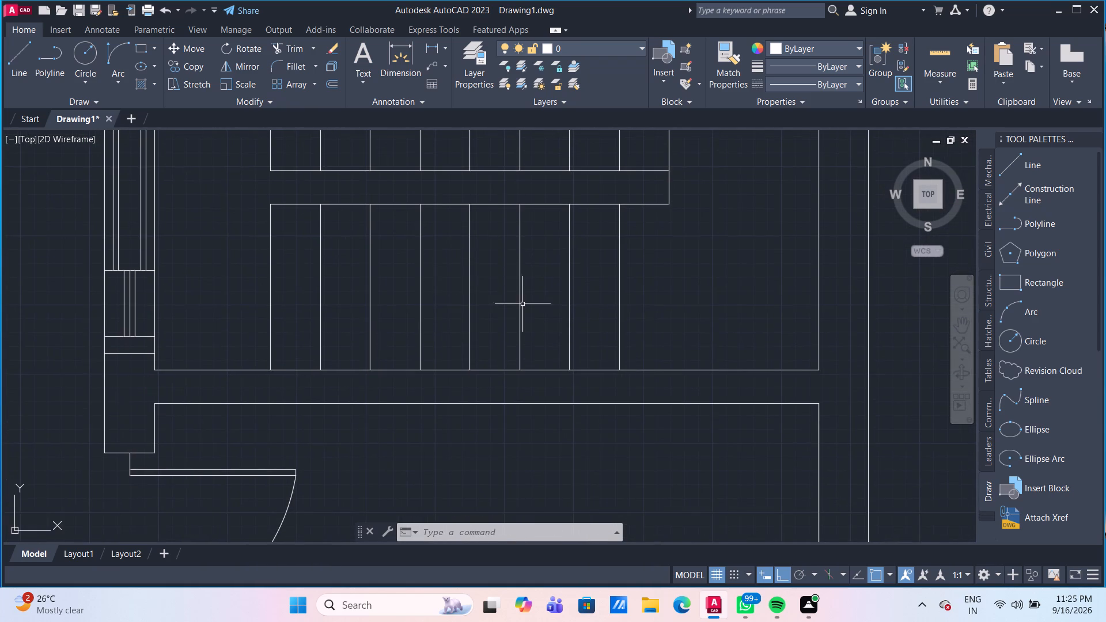
scroll(522, 305, "down", 1)
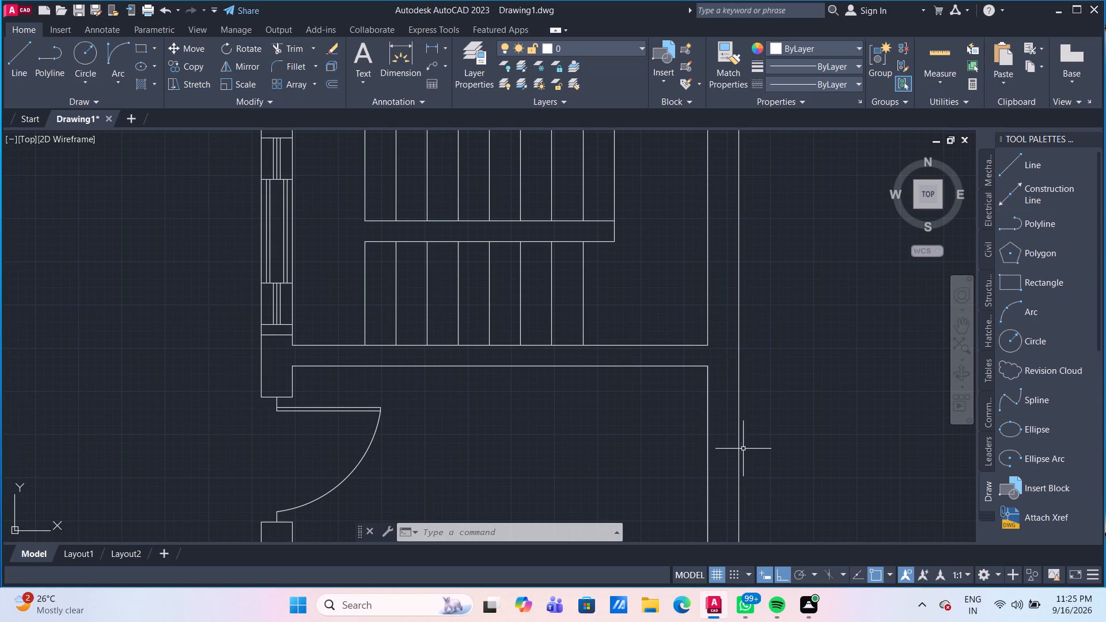
left_click(786, 579)
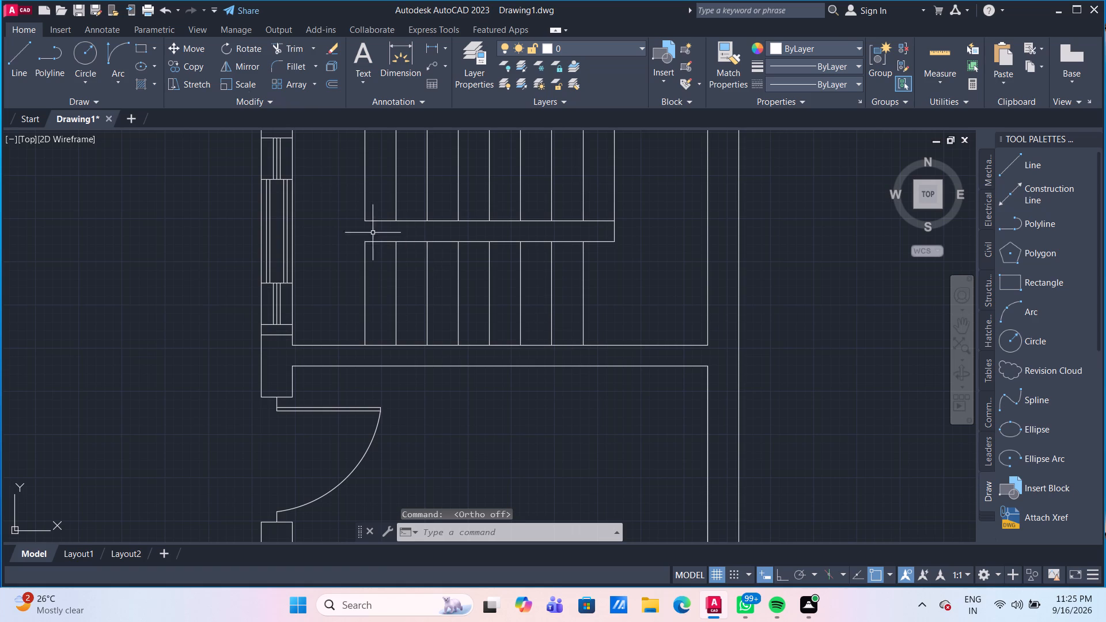
left_click(25, 53)
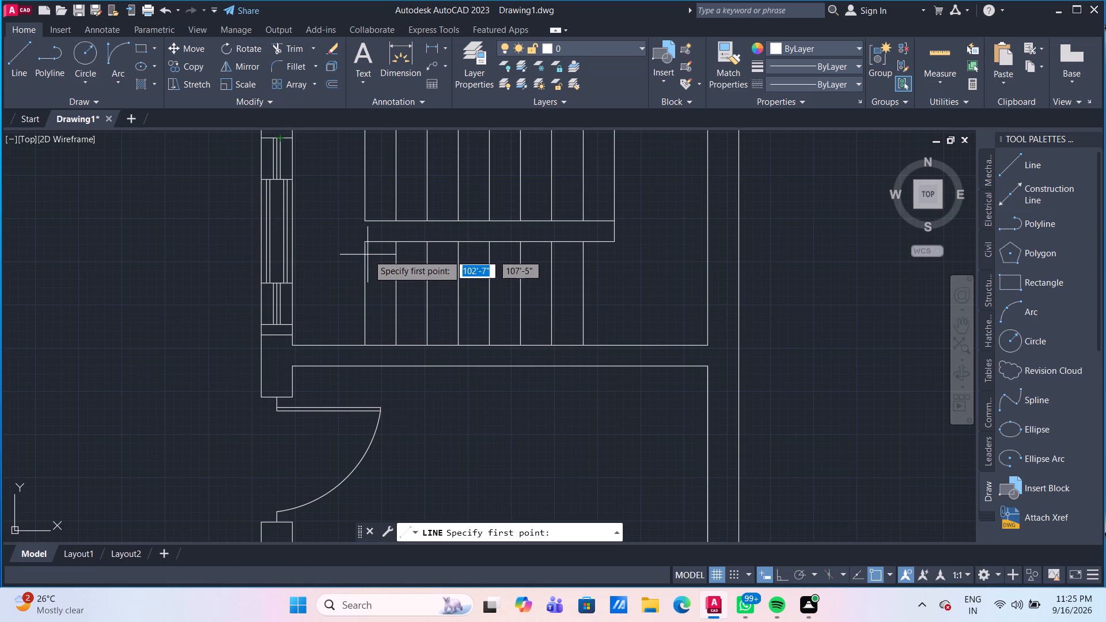
left_click(448, 244)
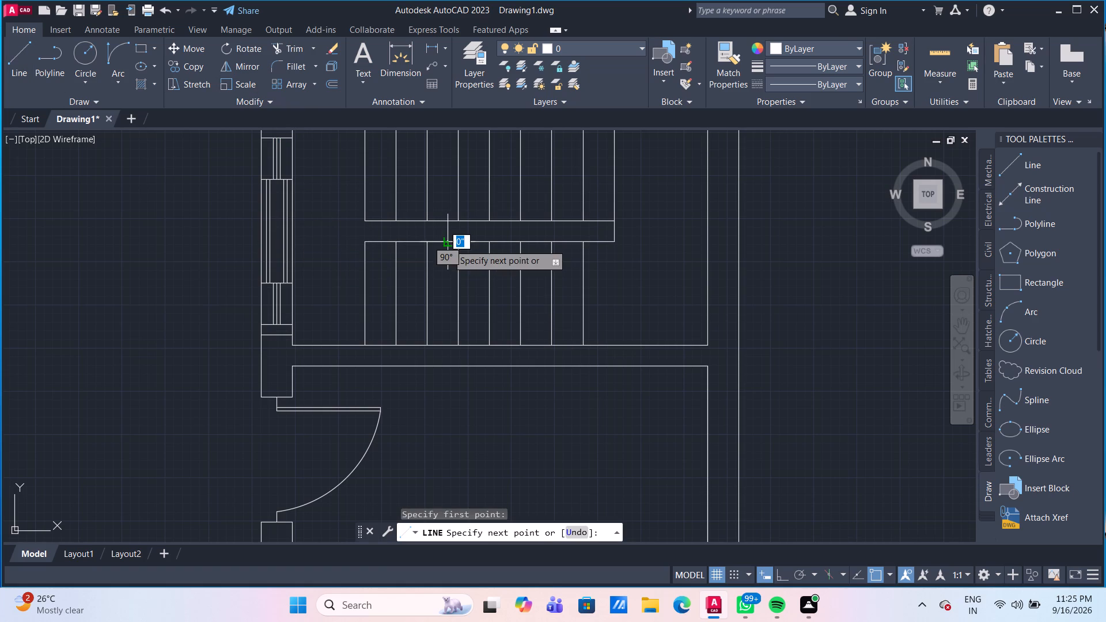
left_click(468, 290)
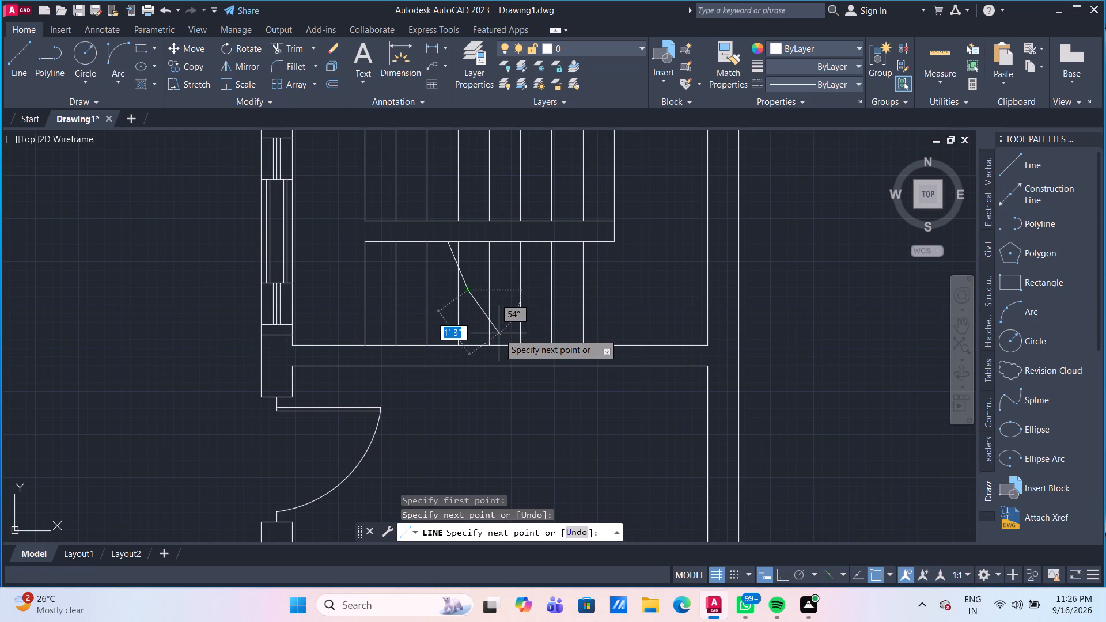
key("ctrl+z")
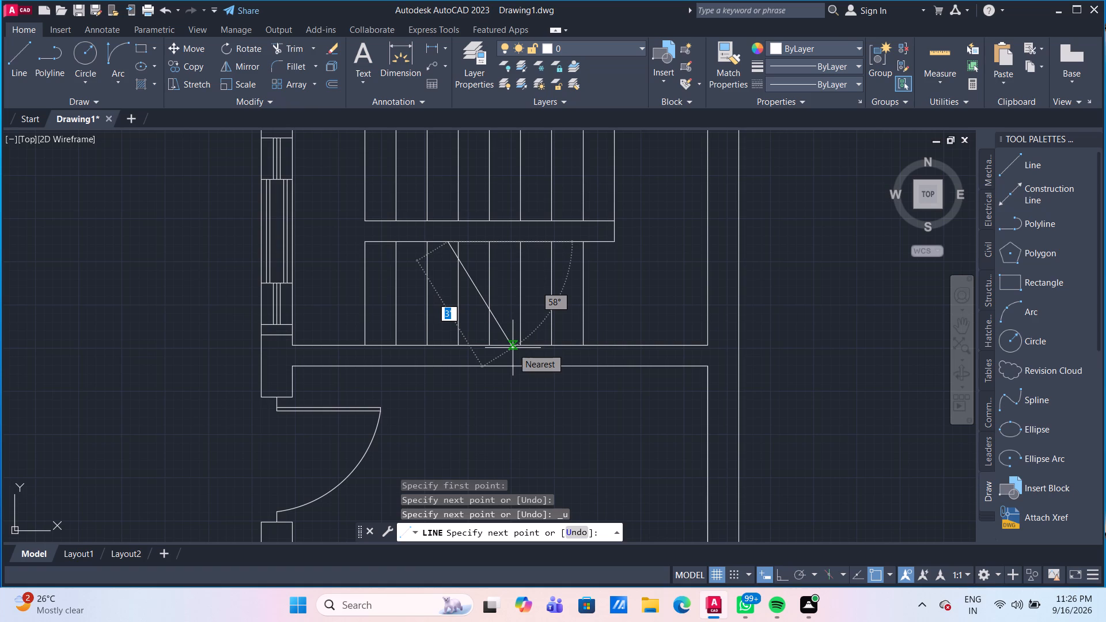
left_click(513, 348)
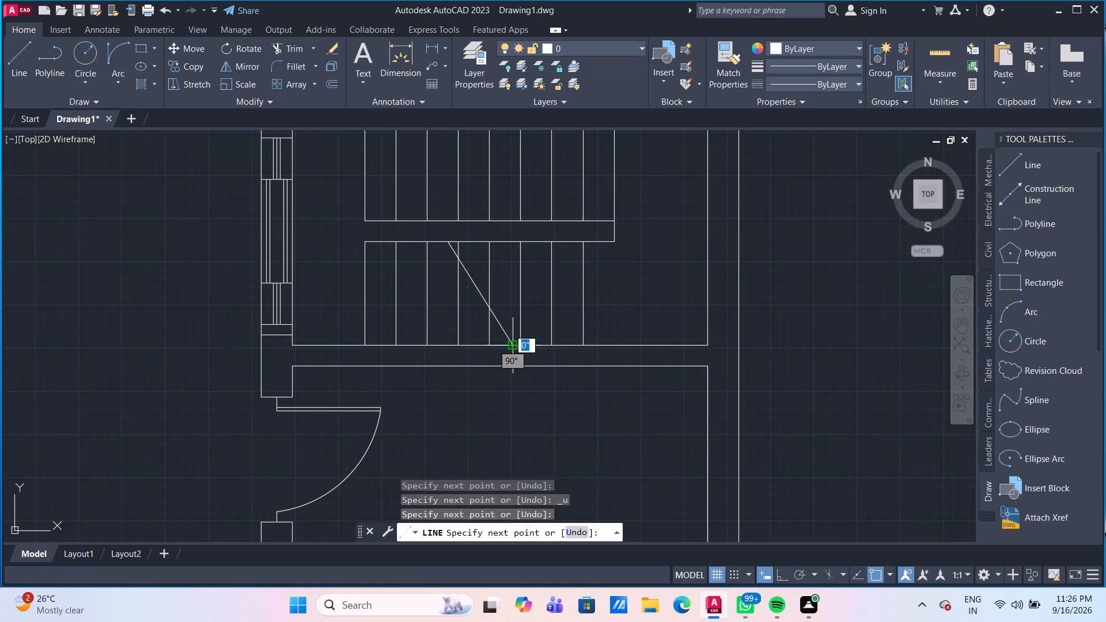
key("Return")
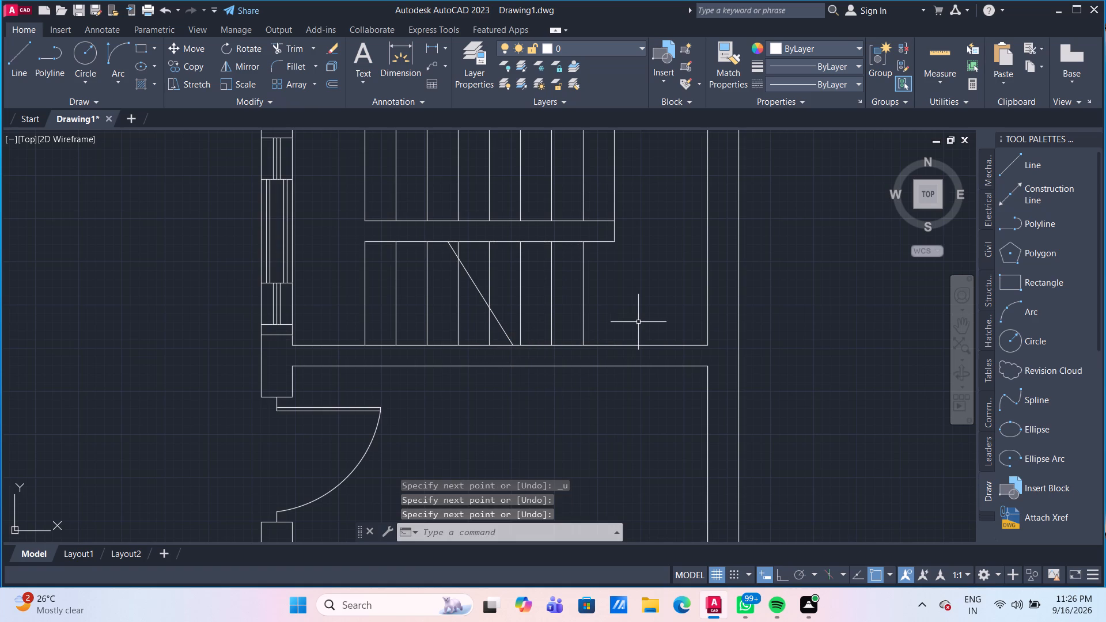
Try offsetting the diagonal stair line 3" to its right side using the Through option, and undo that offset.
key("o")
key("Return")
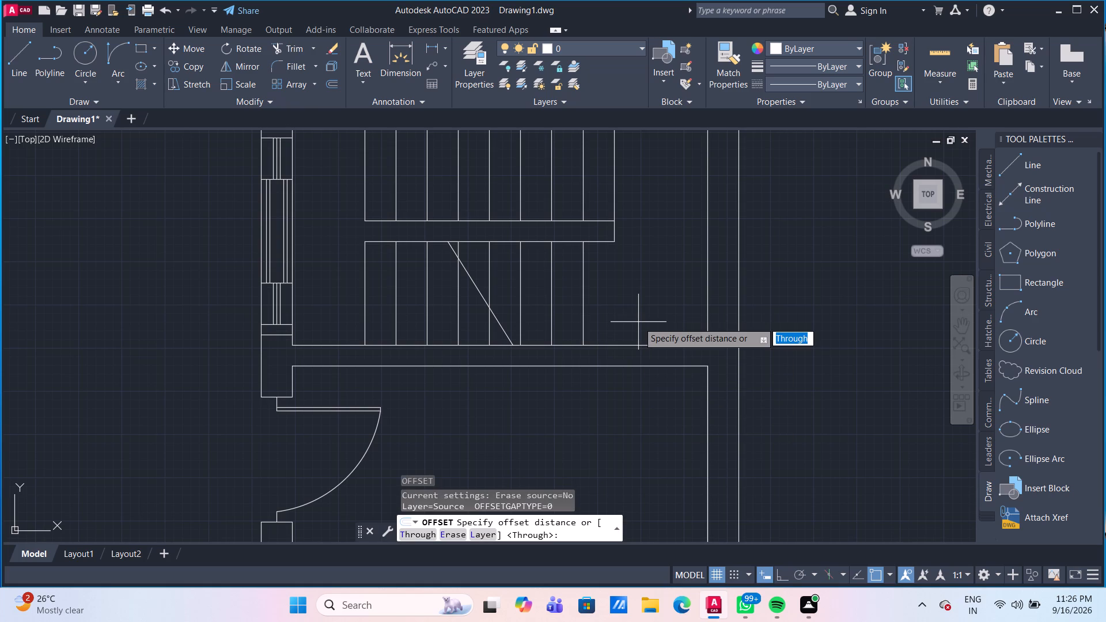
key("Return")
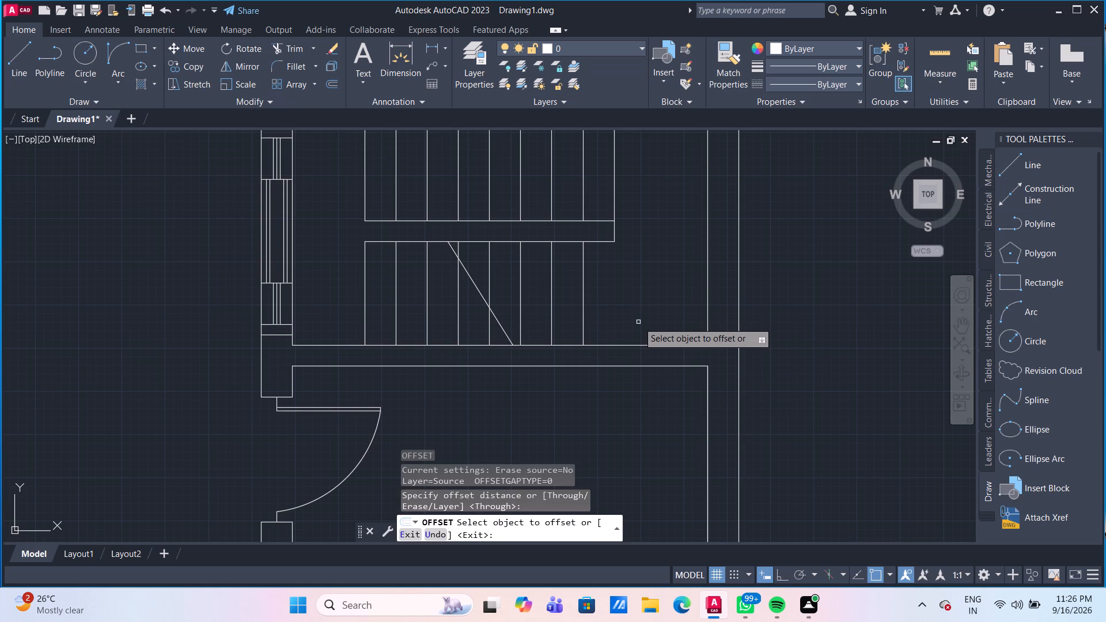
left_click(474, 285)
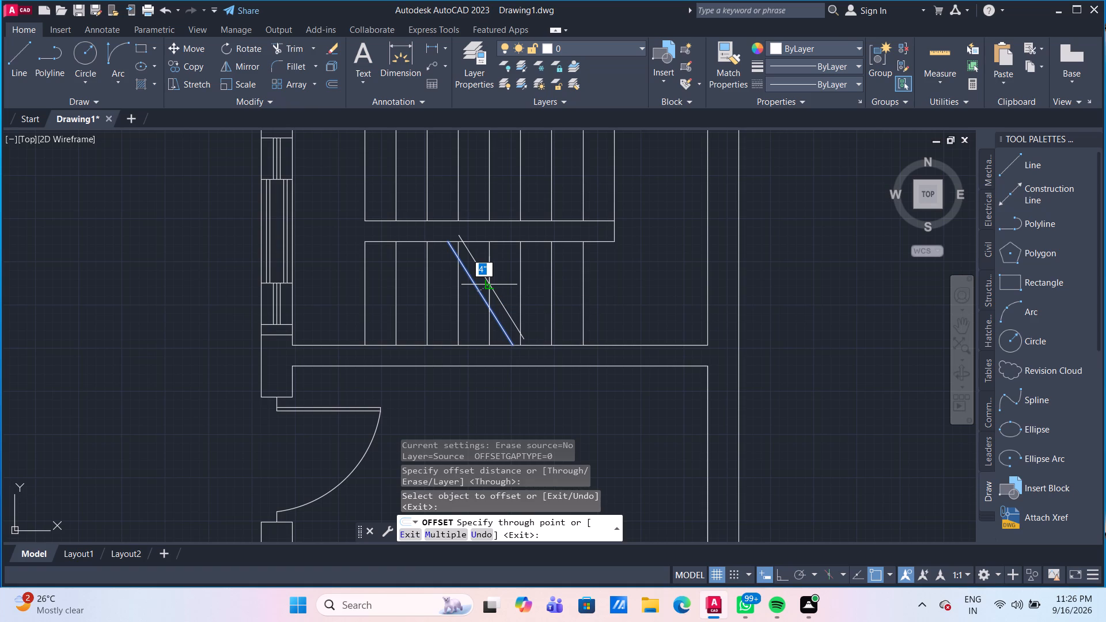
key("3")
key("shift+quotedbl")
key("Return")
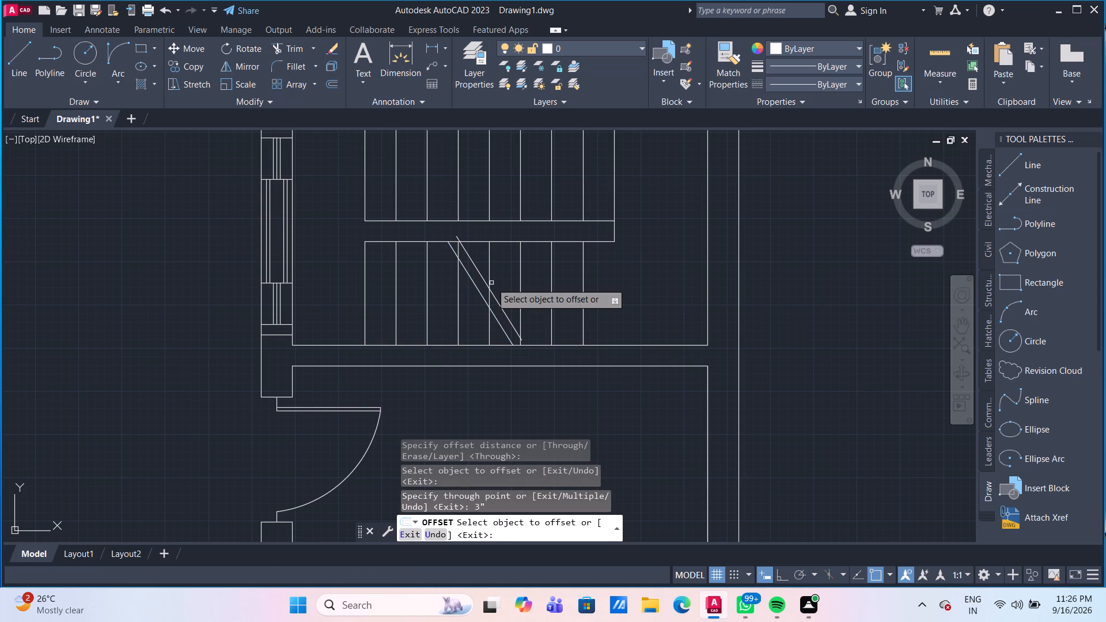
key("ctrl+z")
Offset the diagonal stair line 4" to its right side and end the Offset command.
left_click(477, 286)
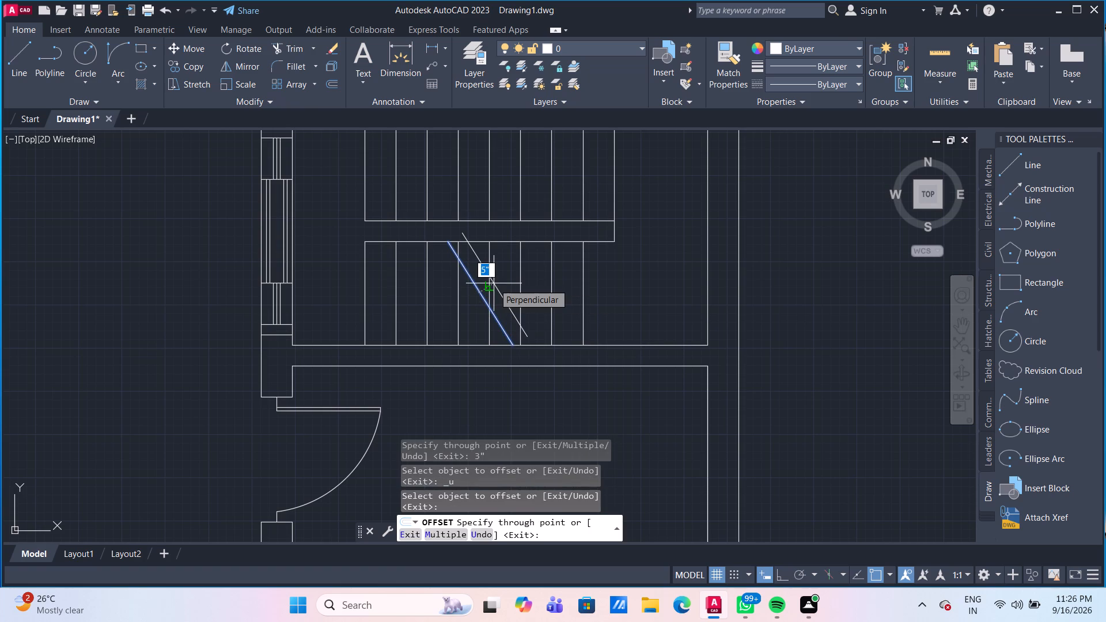
type("4\"")
key("Return")
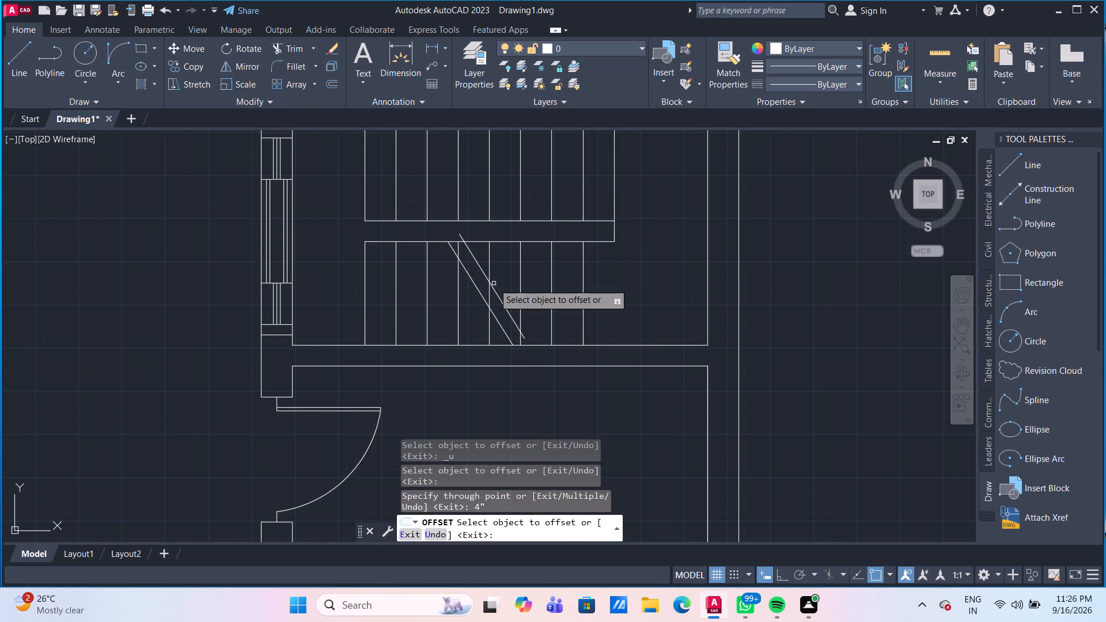
scroll(495, 283, "up", 2)
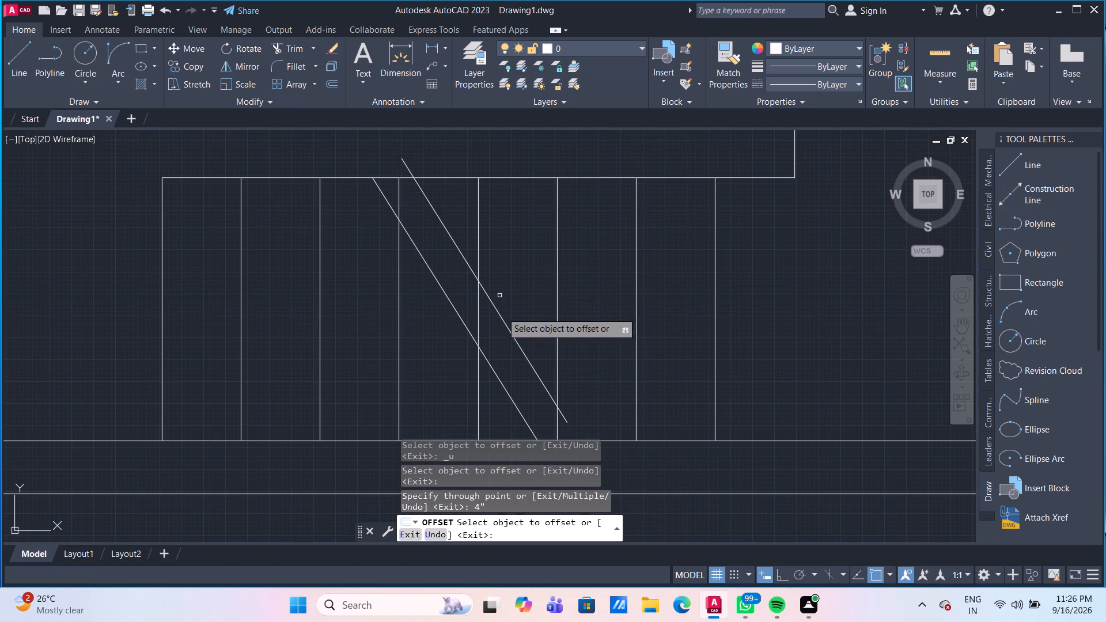
key("Escape")
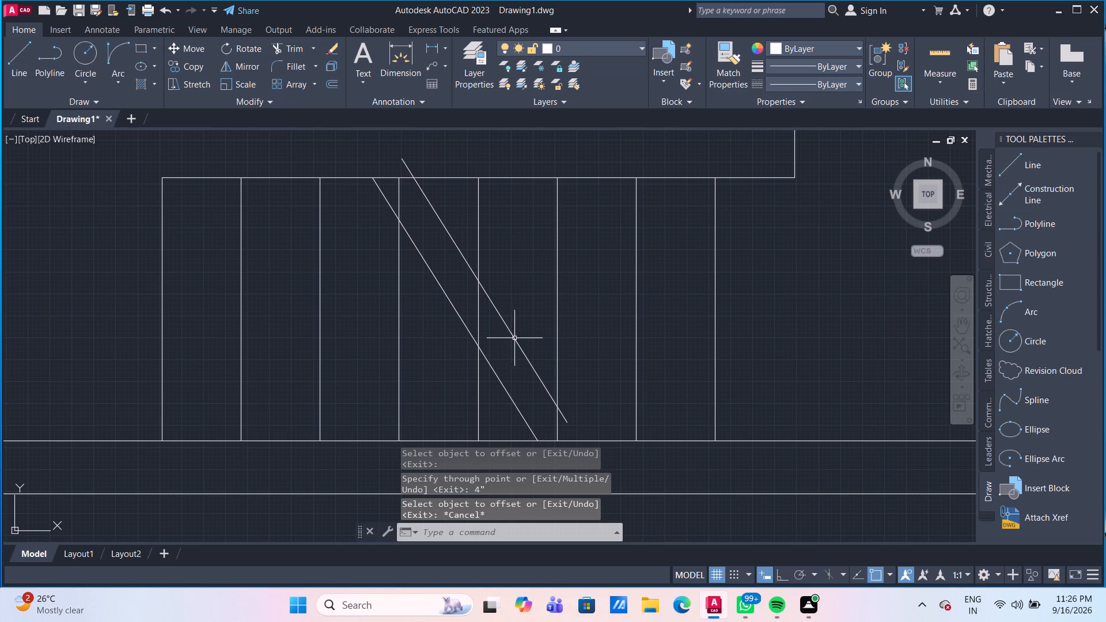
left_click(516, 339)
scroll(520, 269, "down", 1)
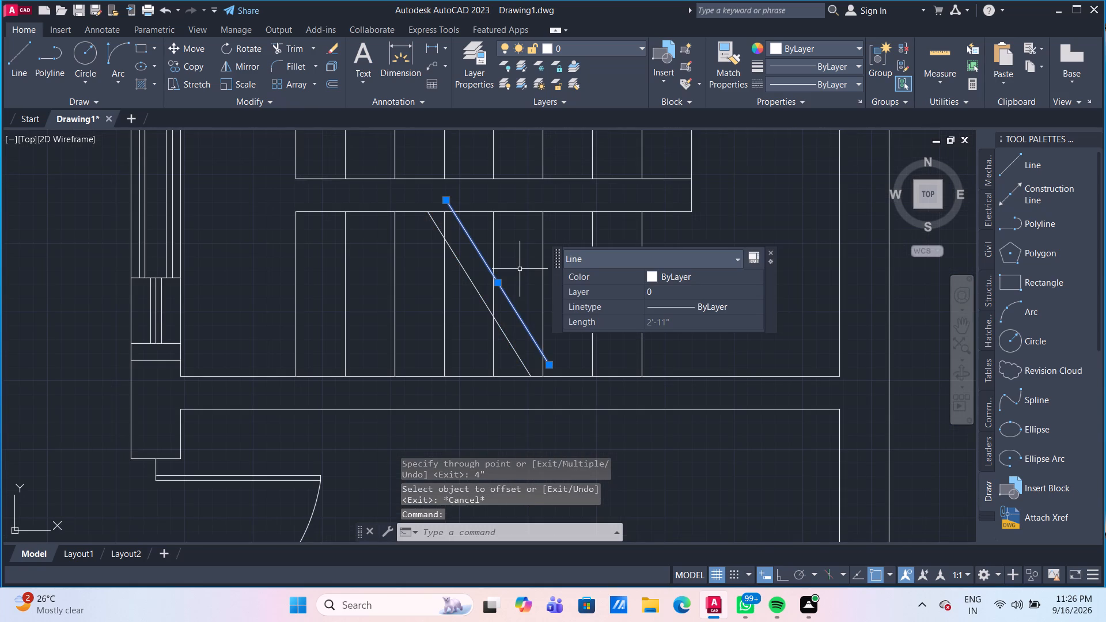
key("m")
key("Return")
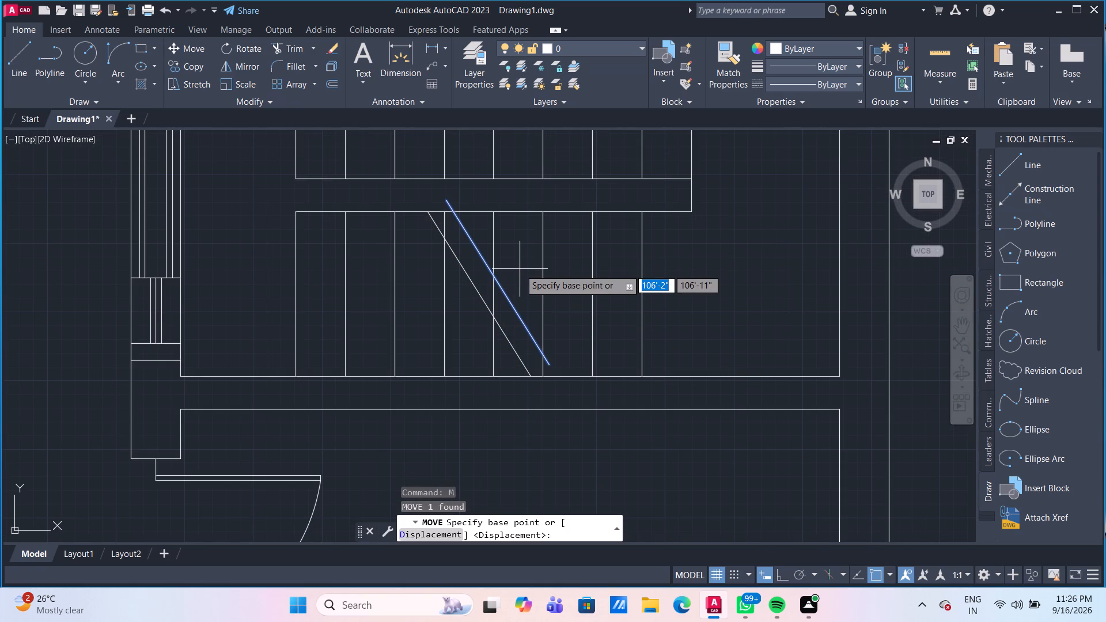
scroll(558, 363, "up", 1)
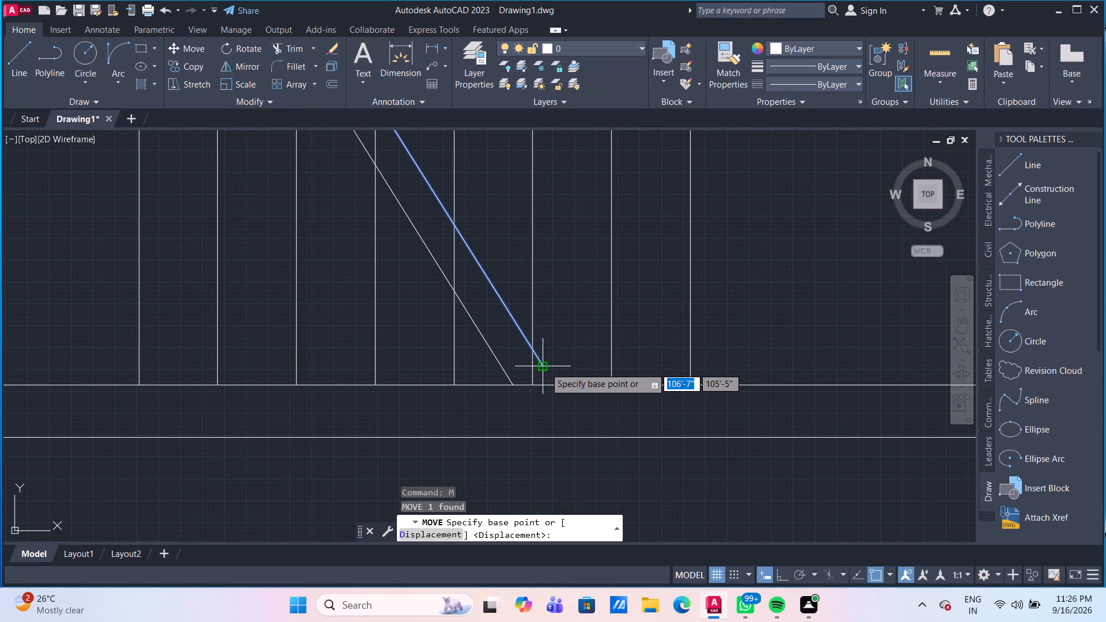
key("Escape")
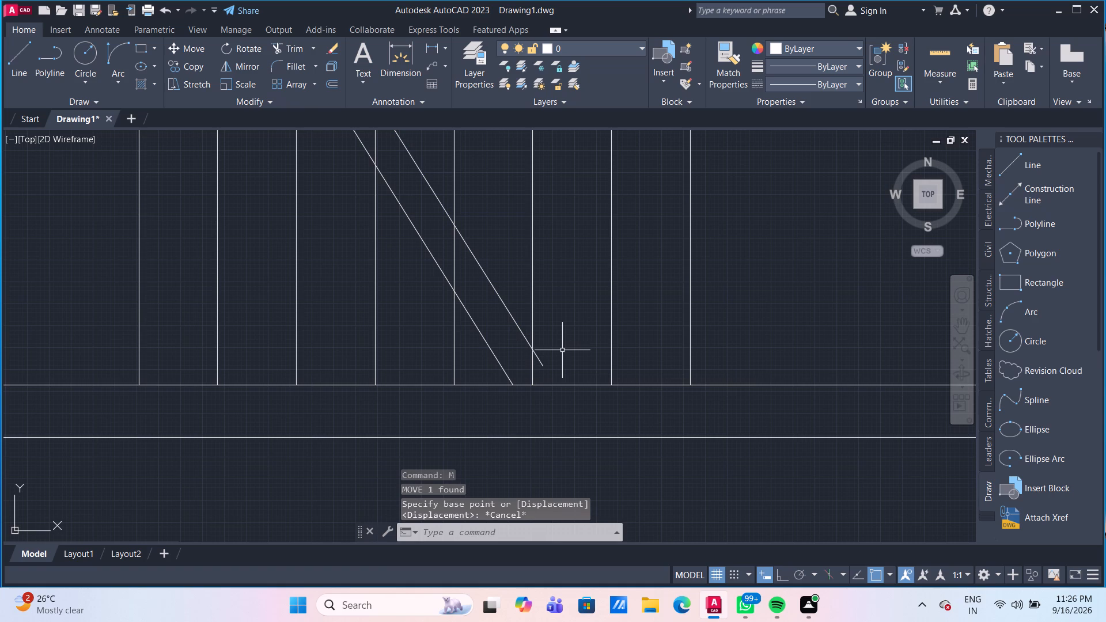
Extend the lower end of the offset diagonal line to the wall line below the stairs.
type("EX")
key("Return")
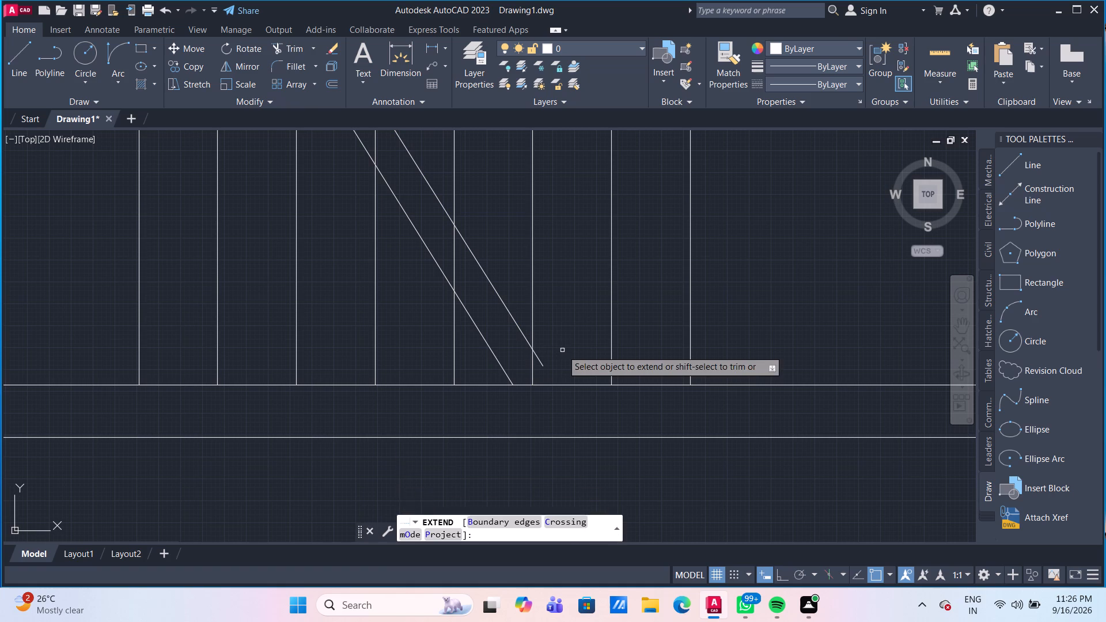
left_click(541, 365)
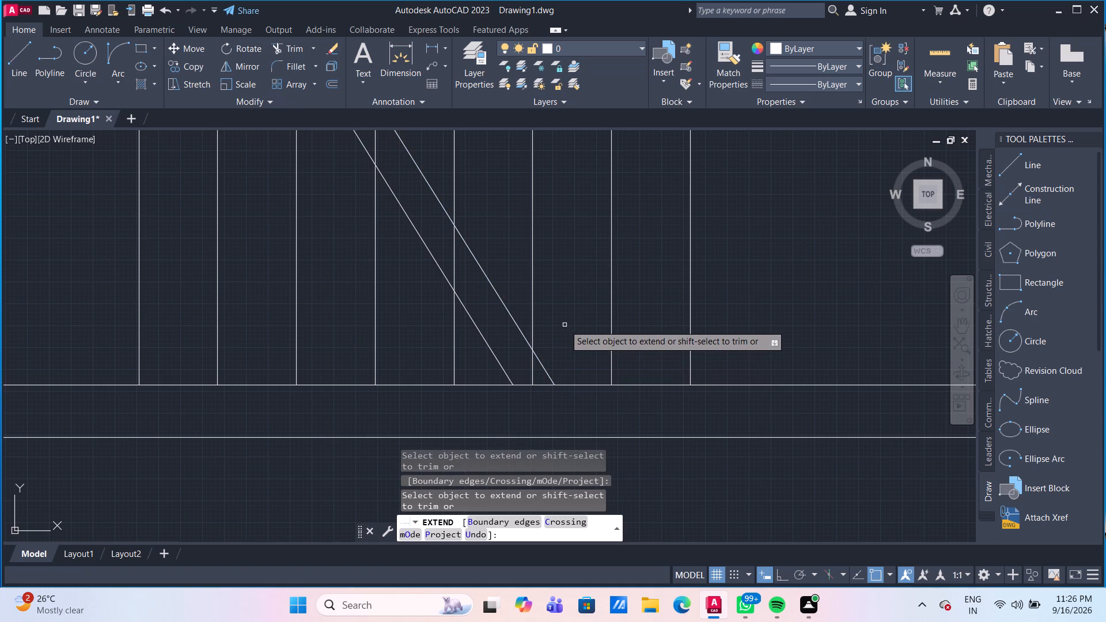
key("Escape")
Draw a three-line zigzag break on the offset diagonal near mid-flight, with a 2" segment, a 4" segment back across, and a closing segment onto the diagonal.
scroll(544, 279, "down", 1)
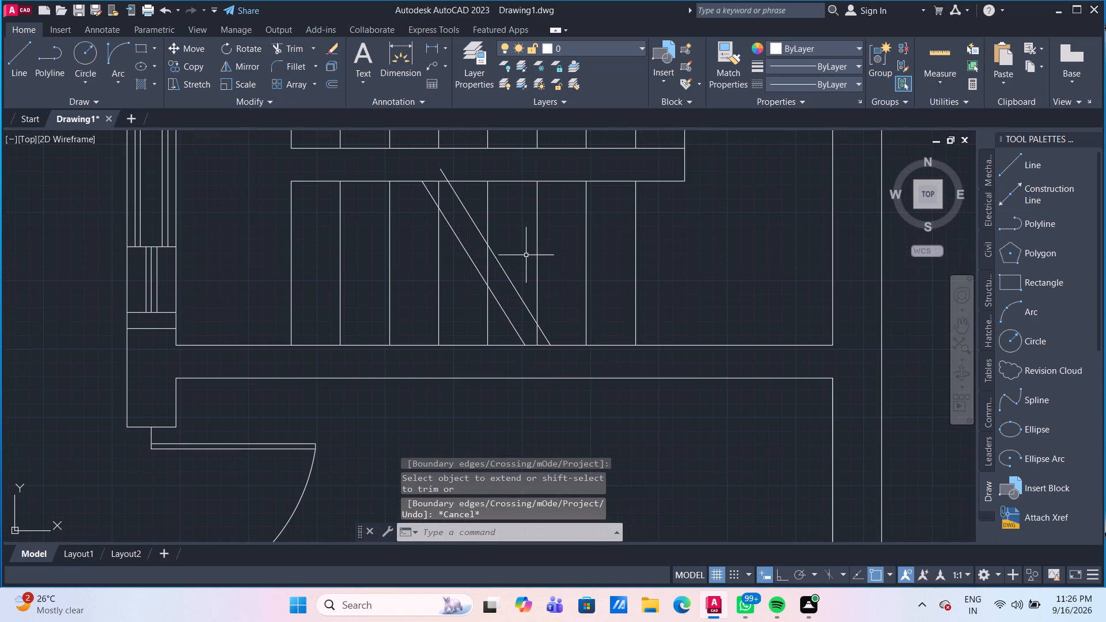
middle_click_drag(527, 255, 540, 260)
scroll(540, 260, "up", 1)
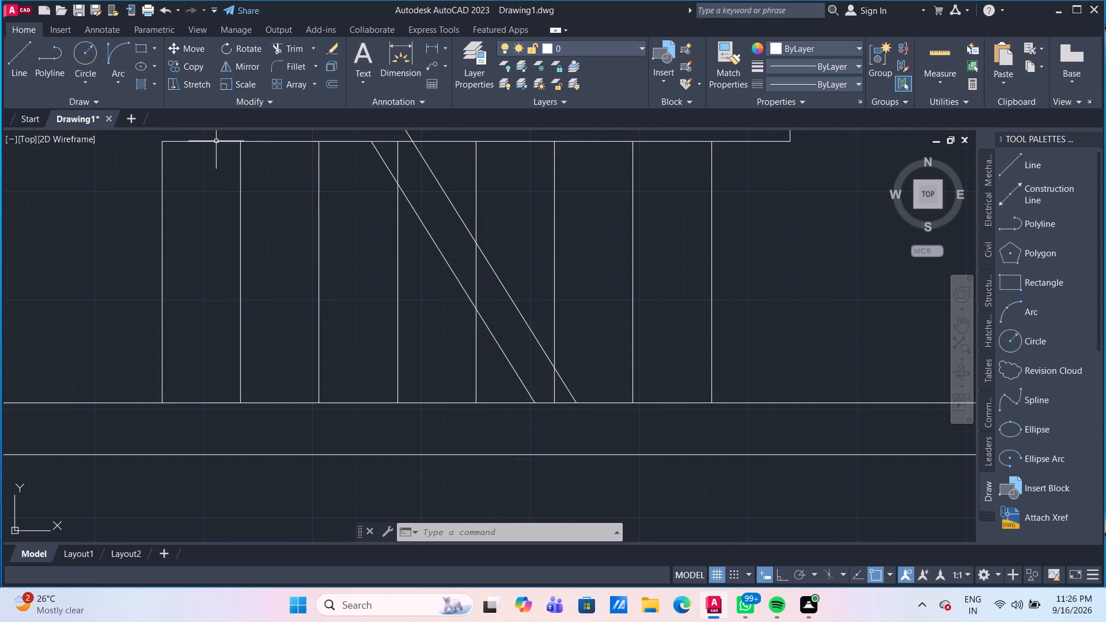
left_click(17, 59)
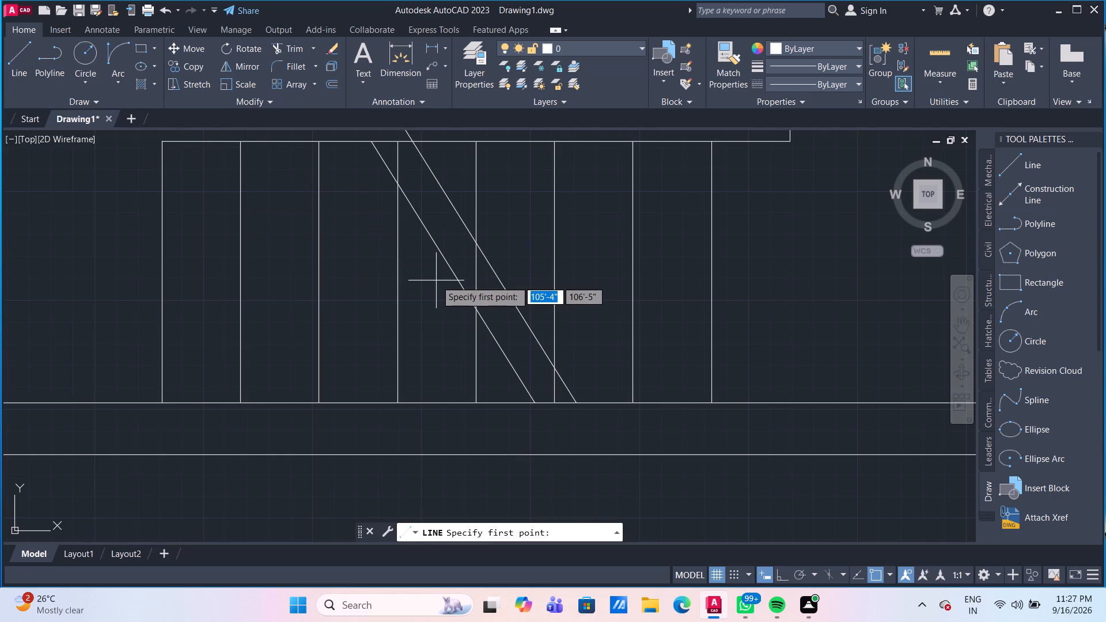
scroll(436, 280, "down", 1)
scroll(498, 256, "down", 1)
scroll(479, 256, "up", 3)
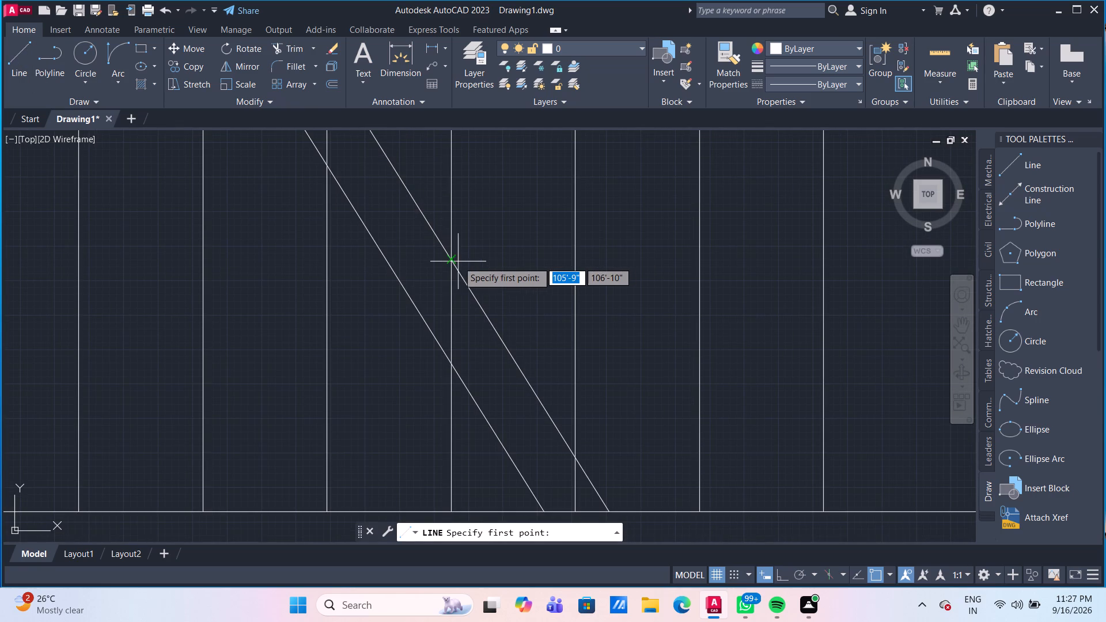
left_click(432, 232)
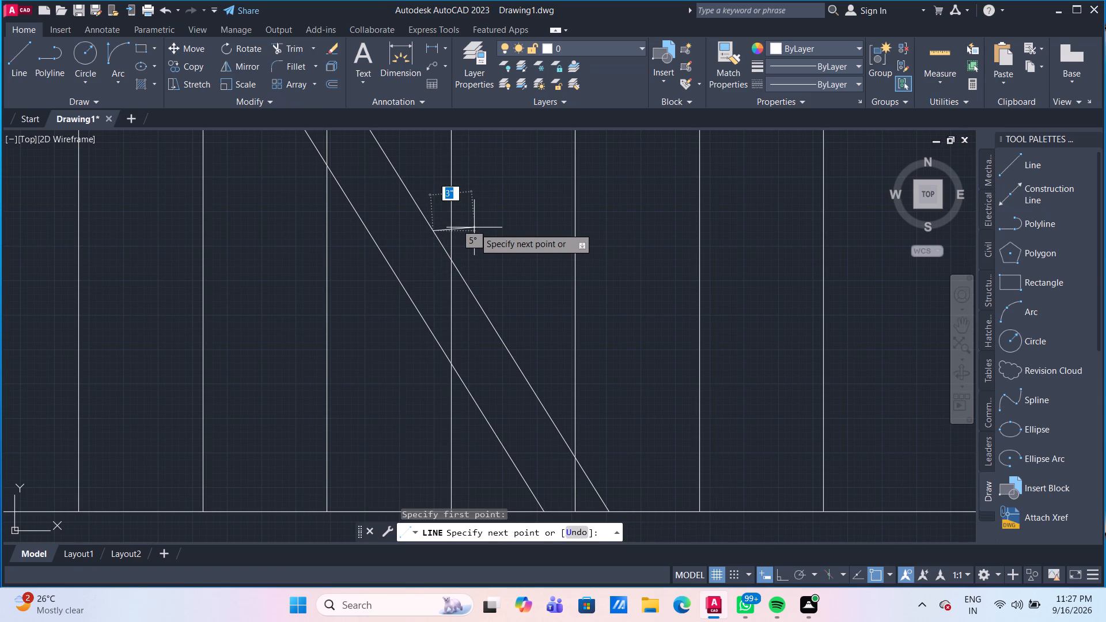
type("2\"")
key("Return")
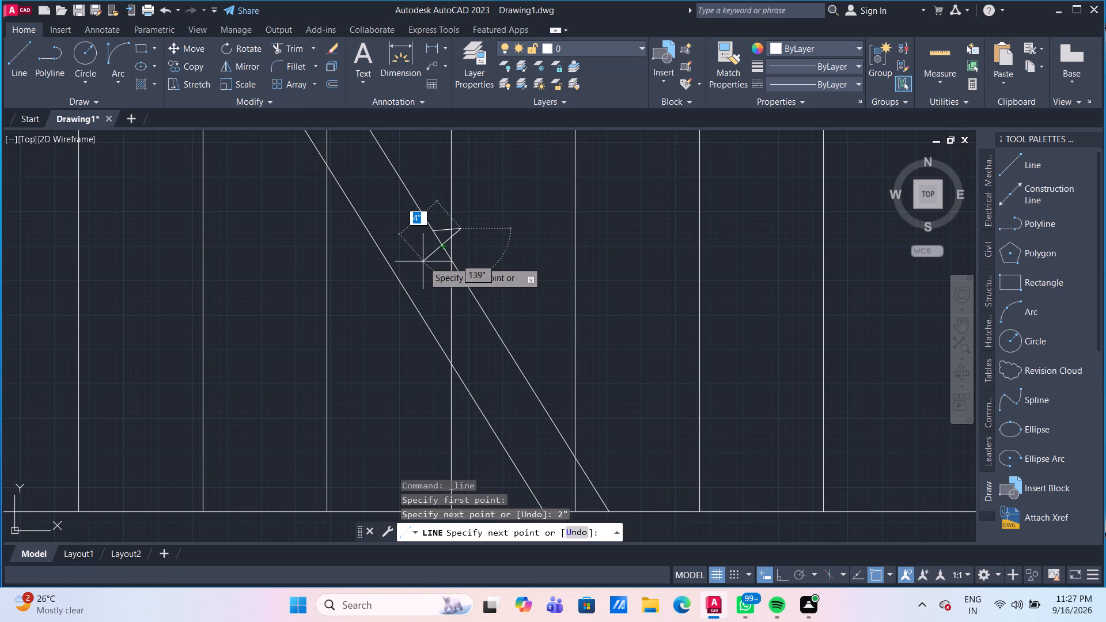
type("4\"")
key("Return")
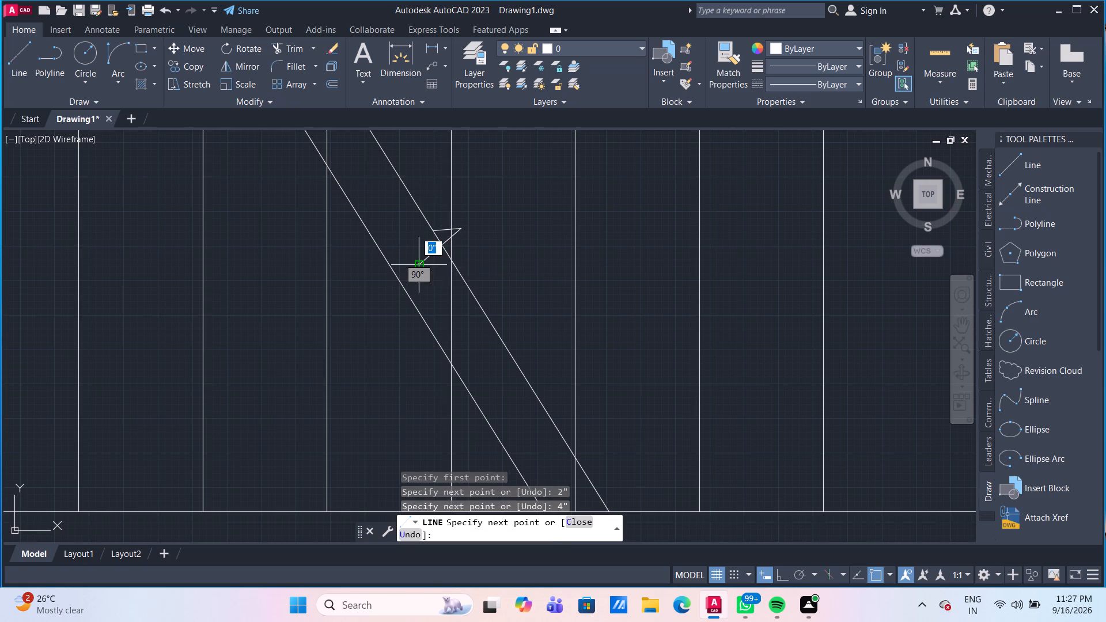
left_click(455, 262)
key("Return")
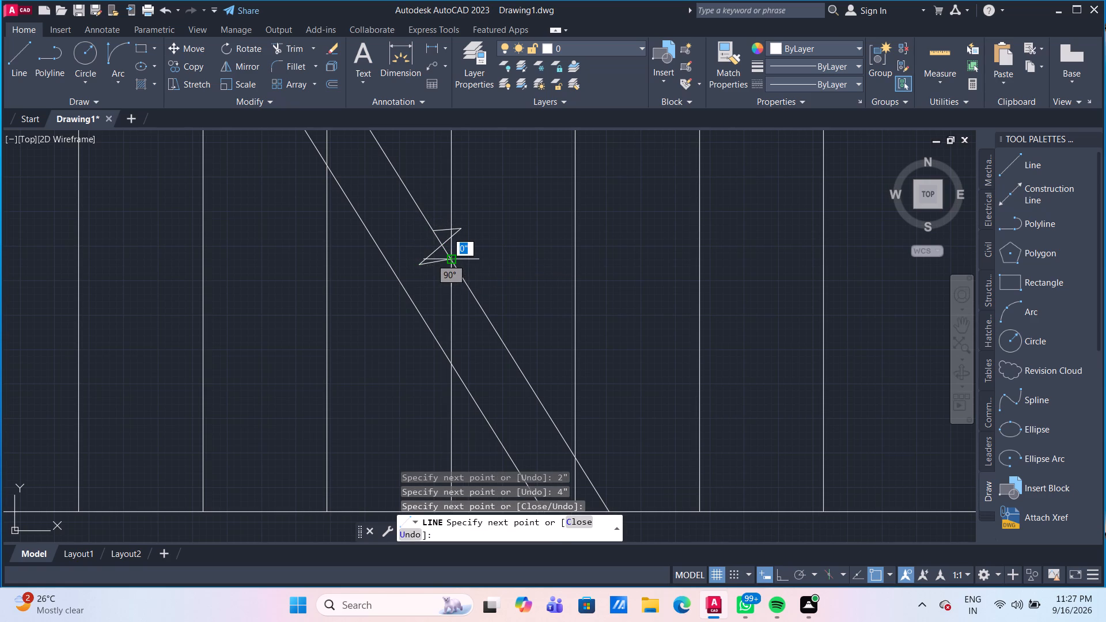
With Ortho on, copy the three zigzag lines horizontally from the offset diagonal onto the original diagonal line.
scroll(480, 278, "up", 1)
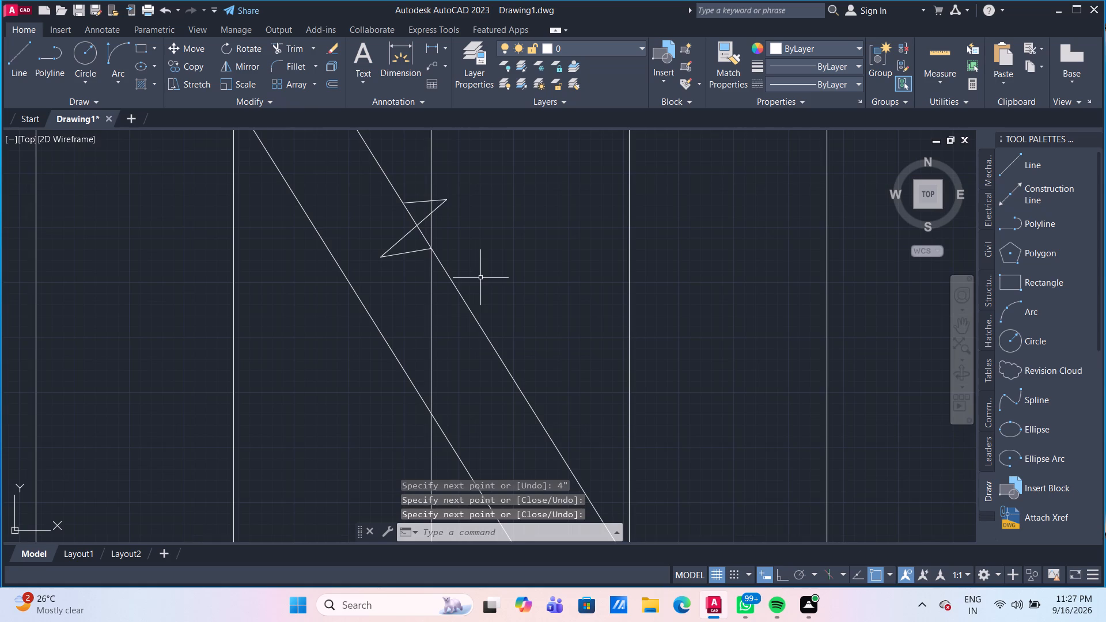
scroll(480, 278, "down", 2)
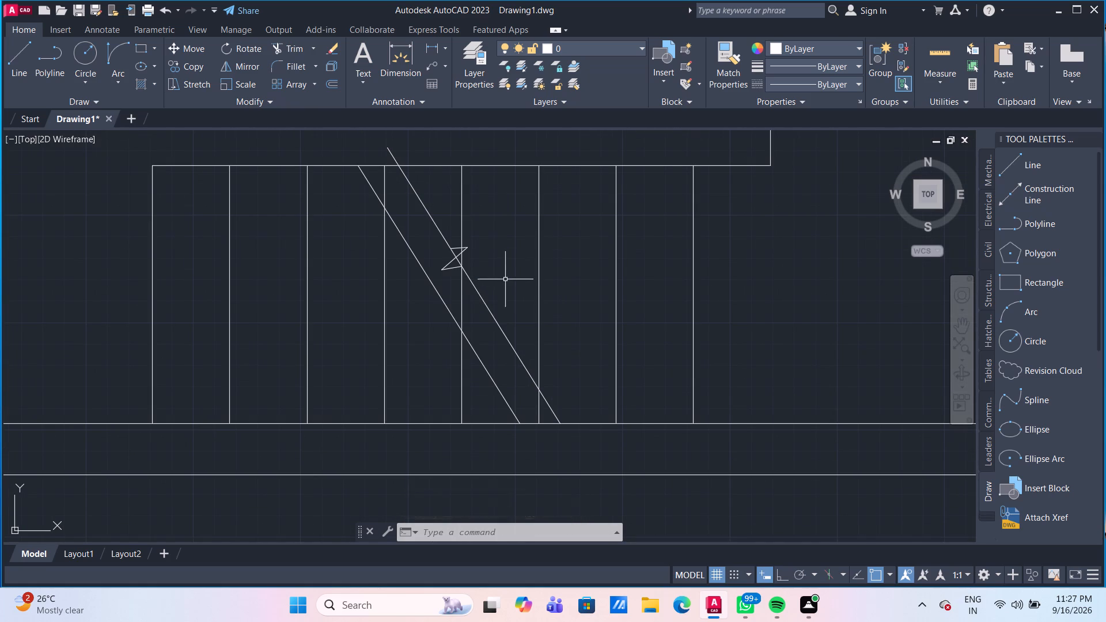
scroll(487, 268, "up", 2)
middle_click_drag(493, 269, 505, 275)
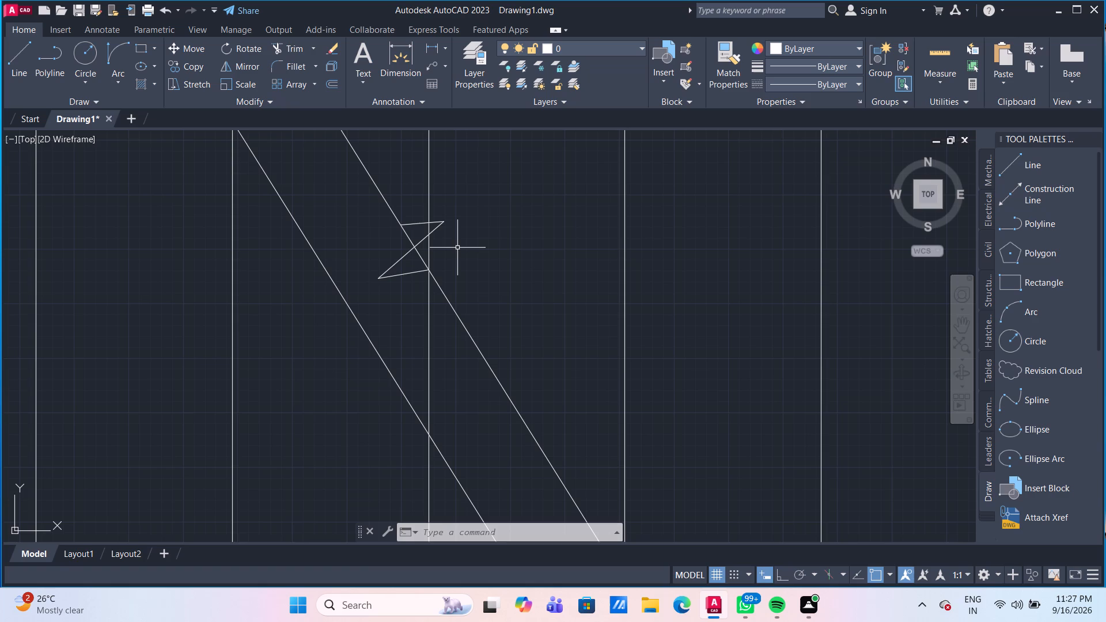
left_click(408, 295)
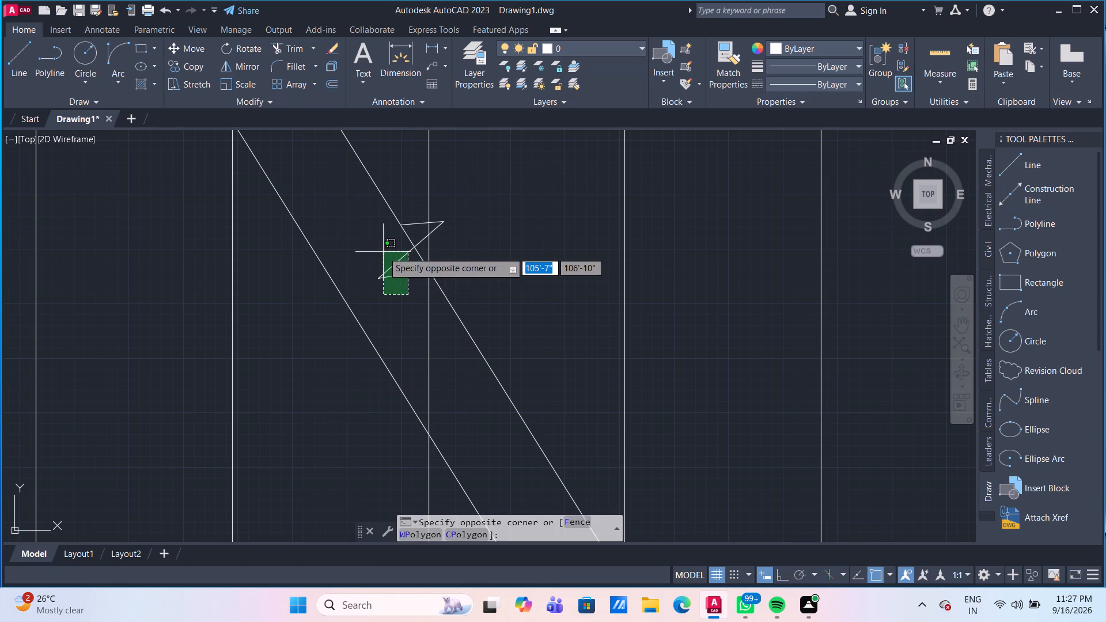
left_click(383, 252)
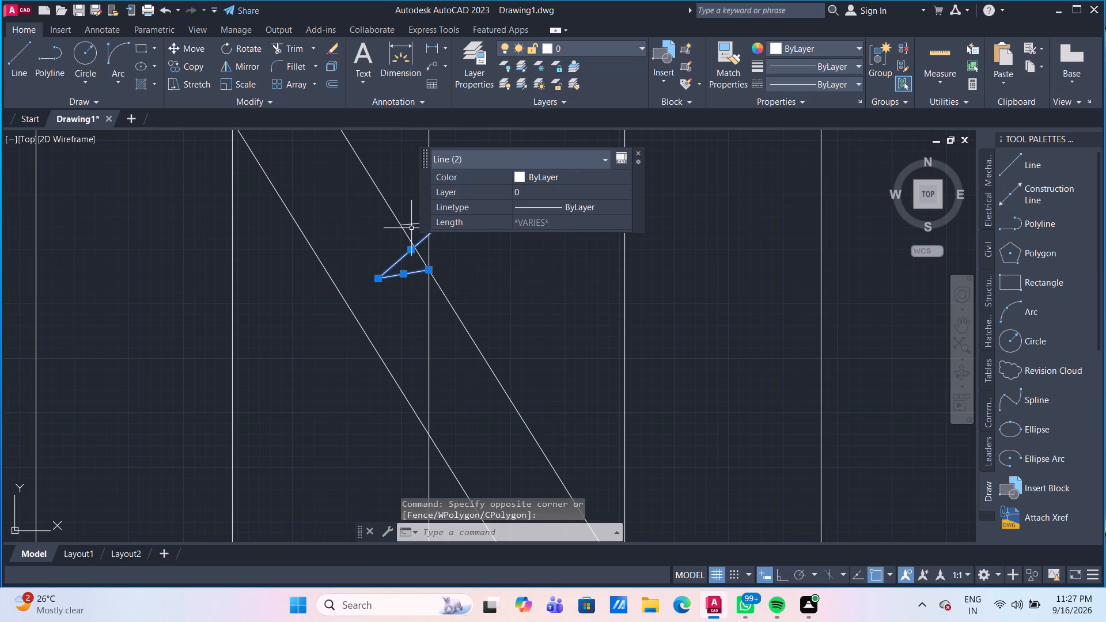
left_click(411, 224)
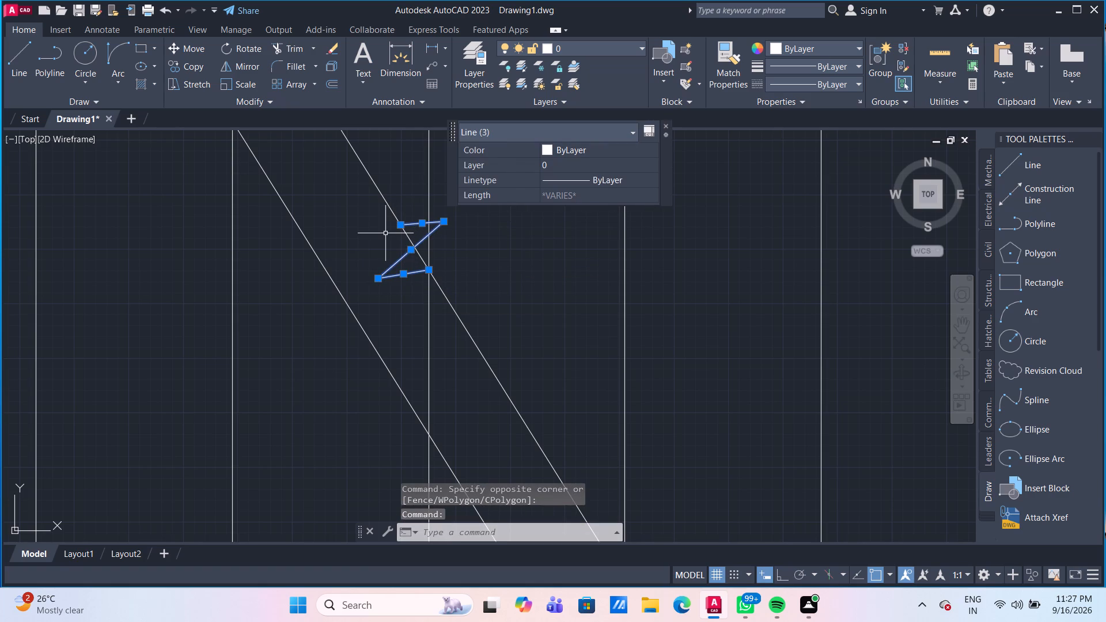
type("CO")
key("Return")
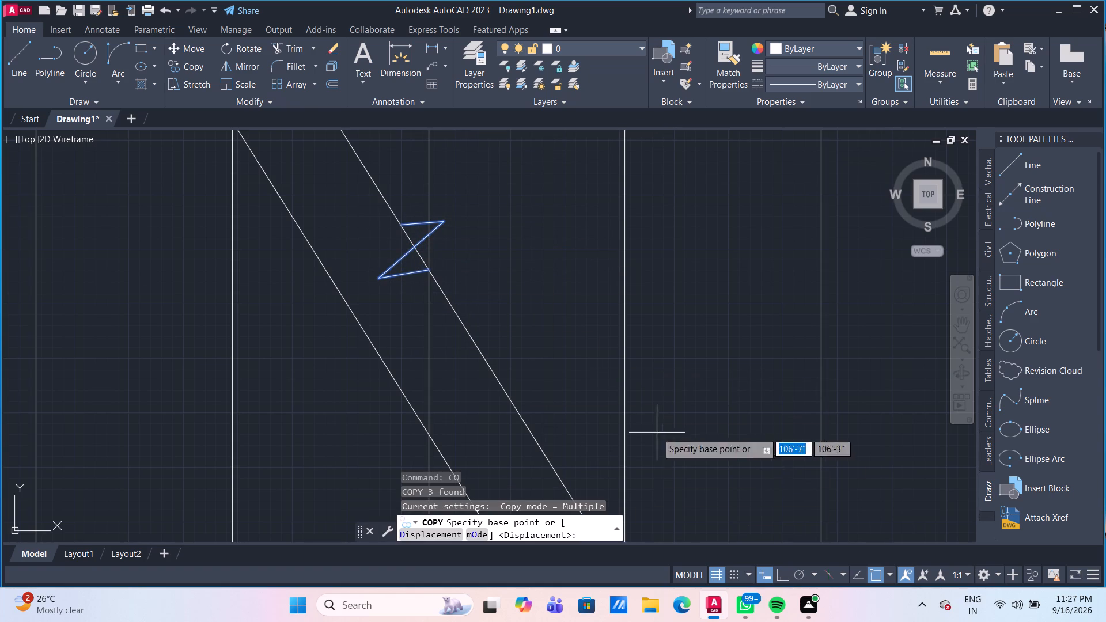
left_click_drag(781, 579, 771, 566)
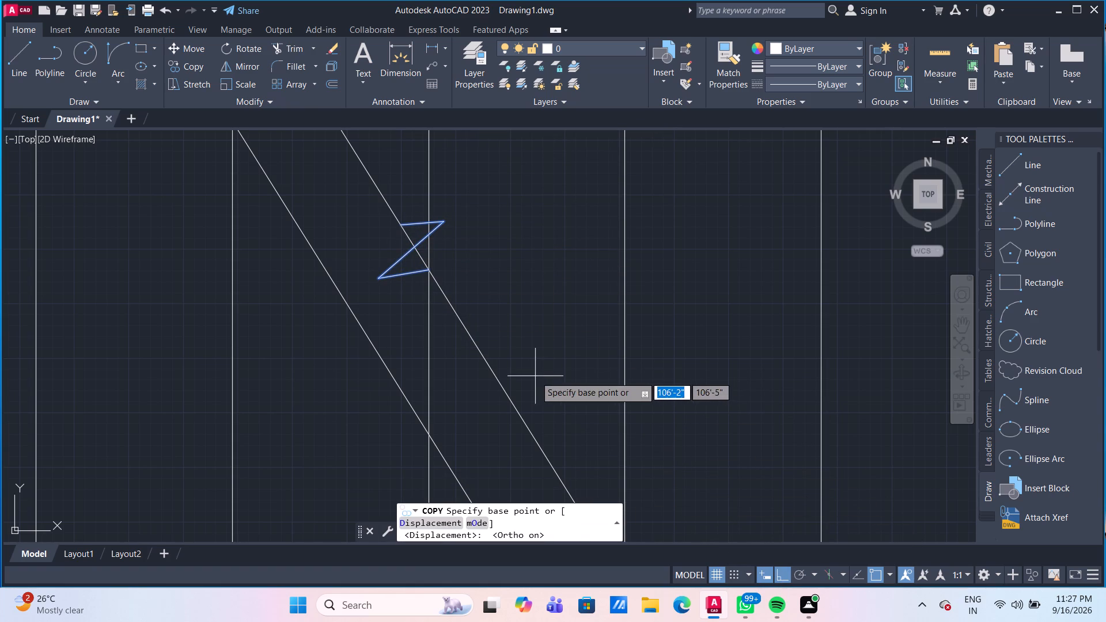
left_click(415, 248)
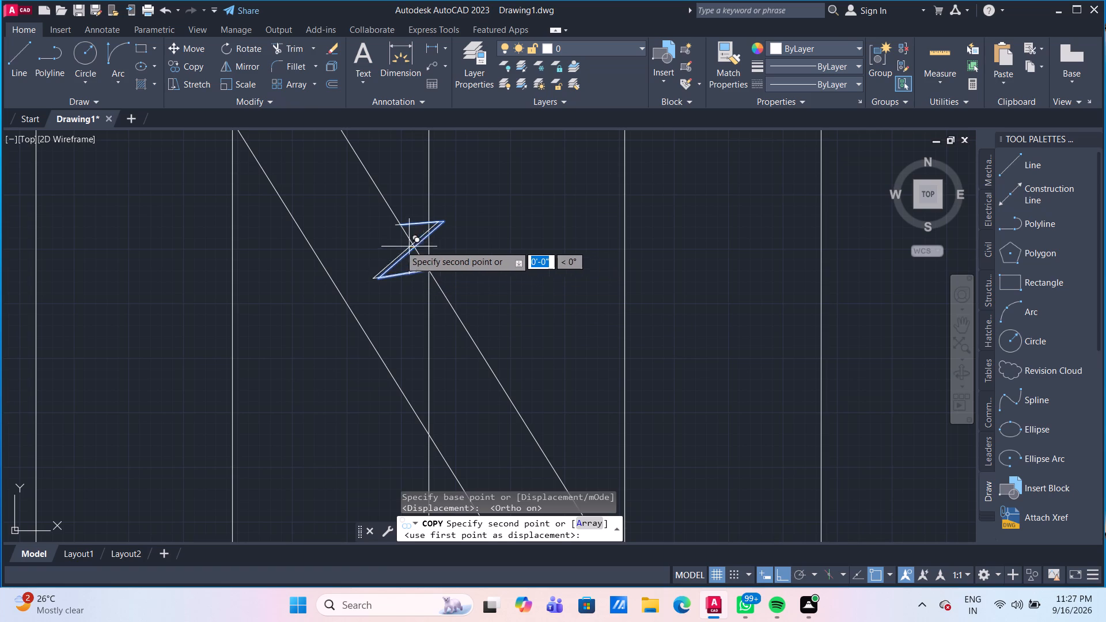
left_click(314, 251)
scroll(517, 337, "down", 2)
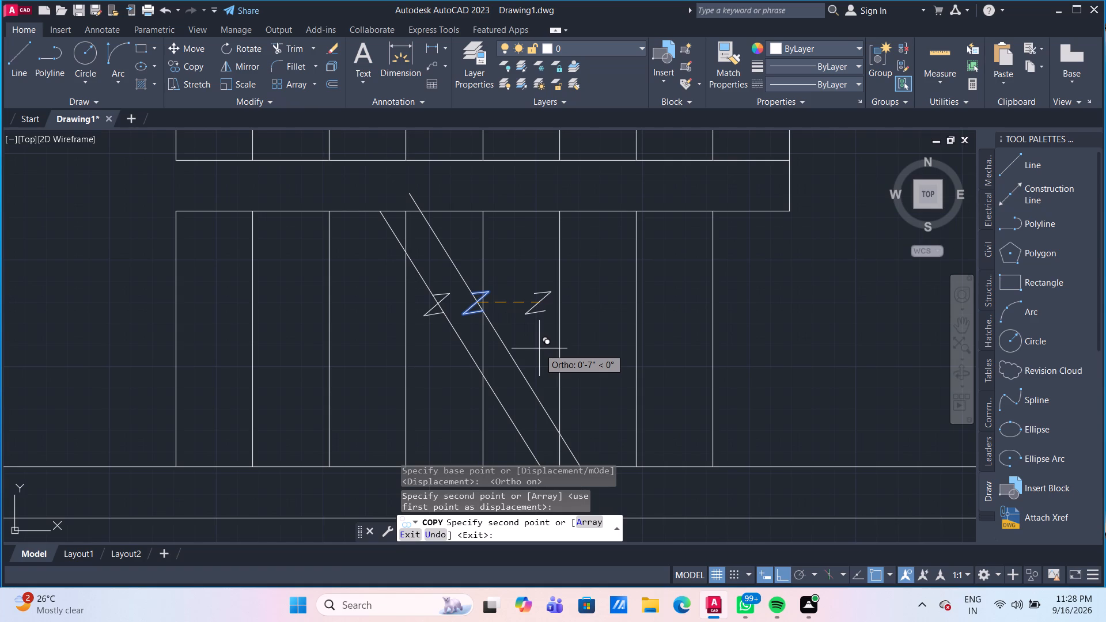
key("Escape")
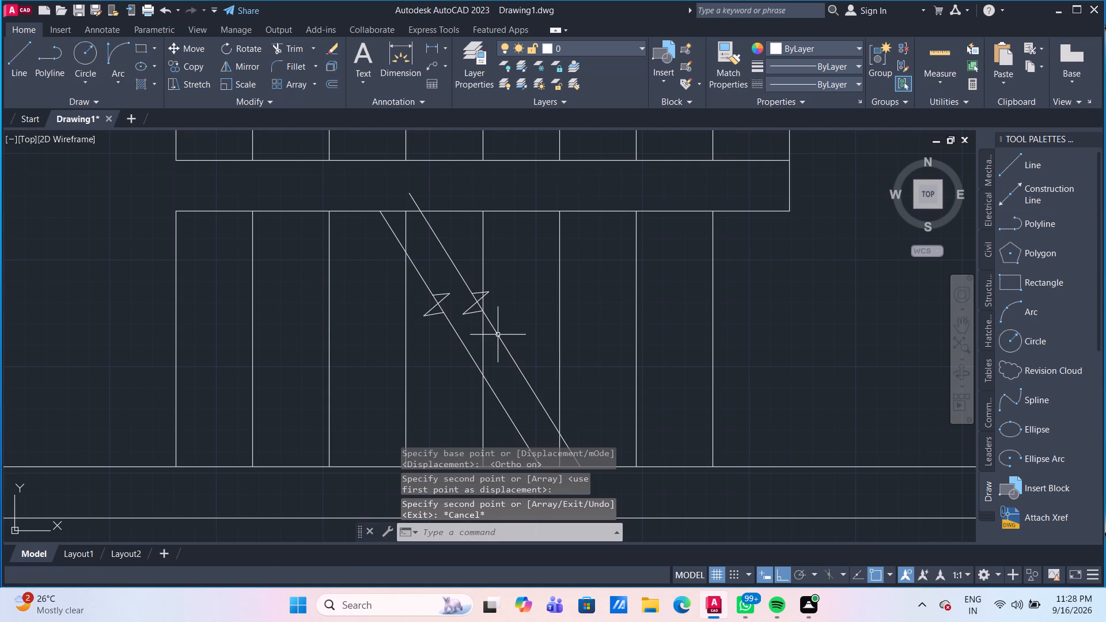
Trim away the portions of both diagonal lines that run through the two zigzags.
scroll(452, 290, "up", 1)
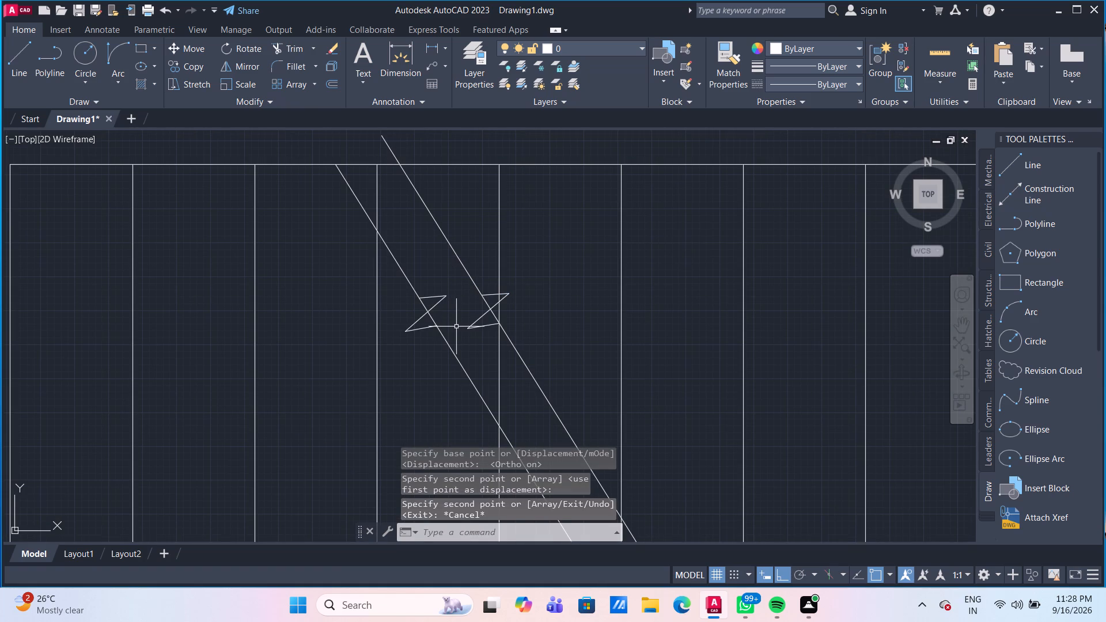
type("TR")
key("Return")
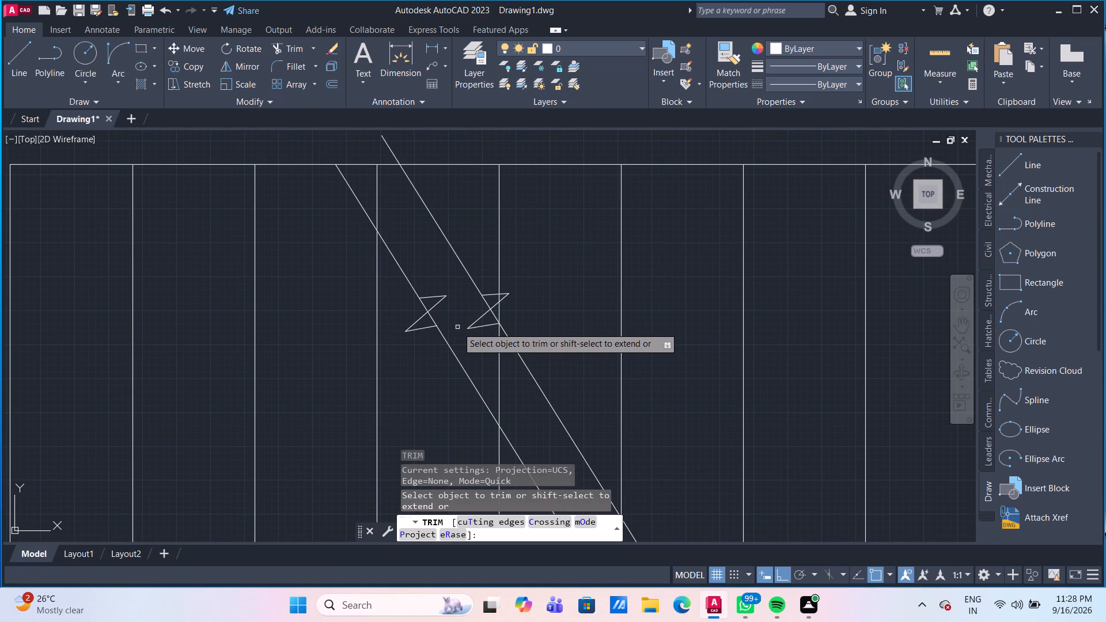
left_click(433, 321)
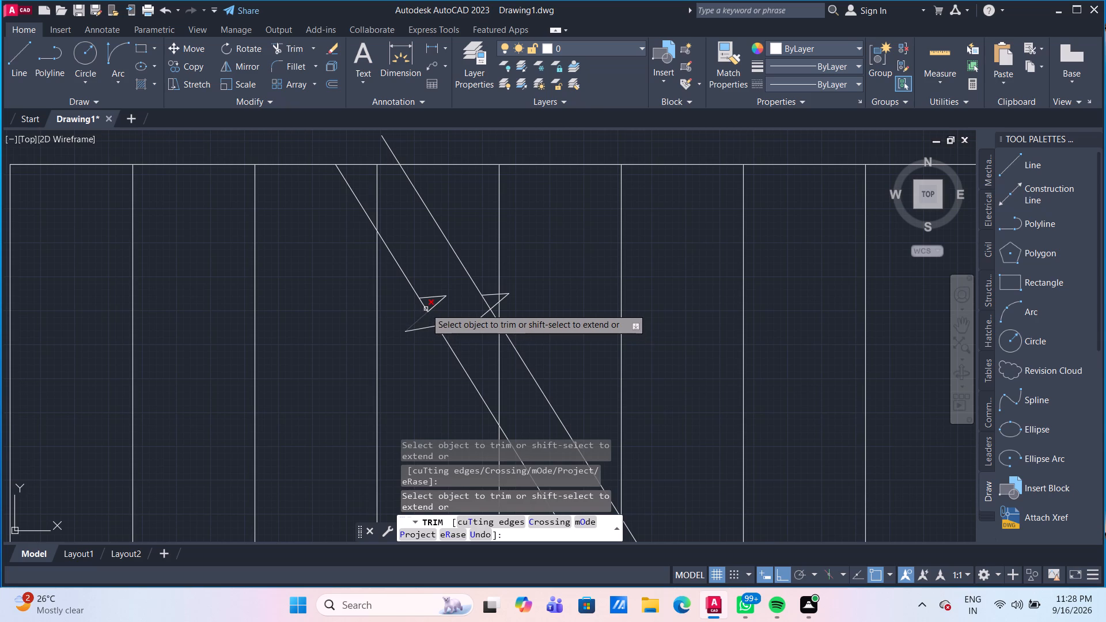
left_click(426, 308)
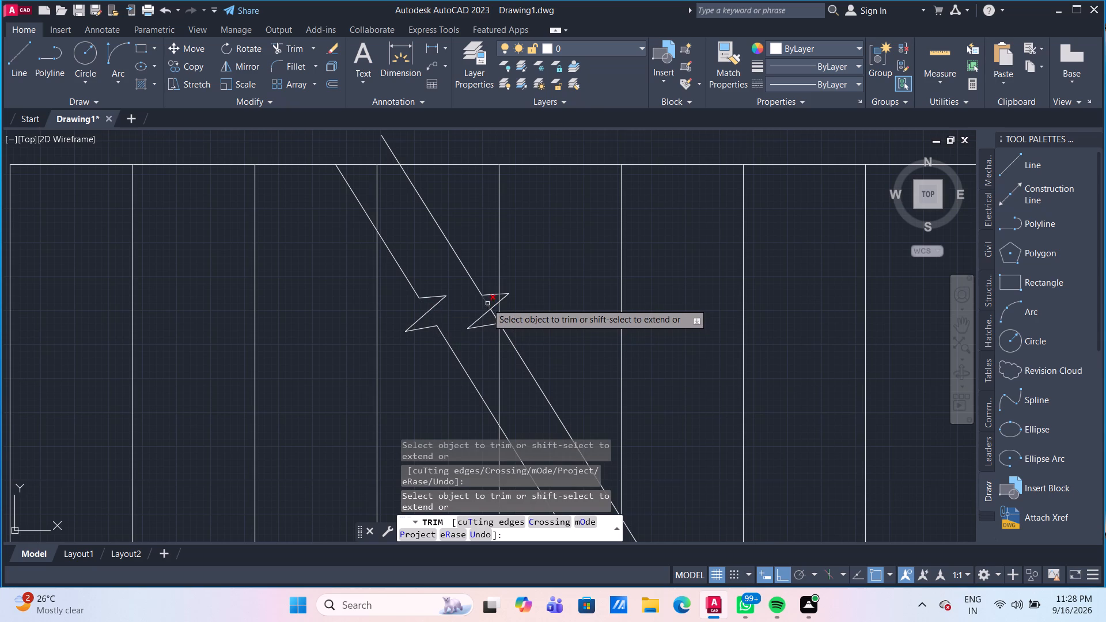
left_click(487, 303)
left_click(493, 318)
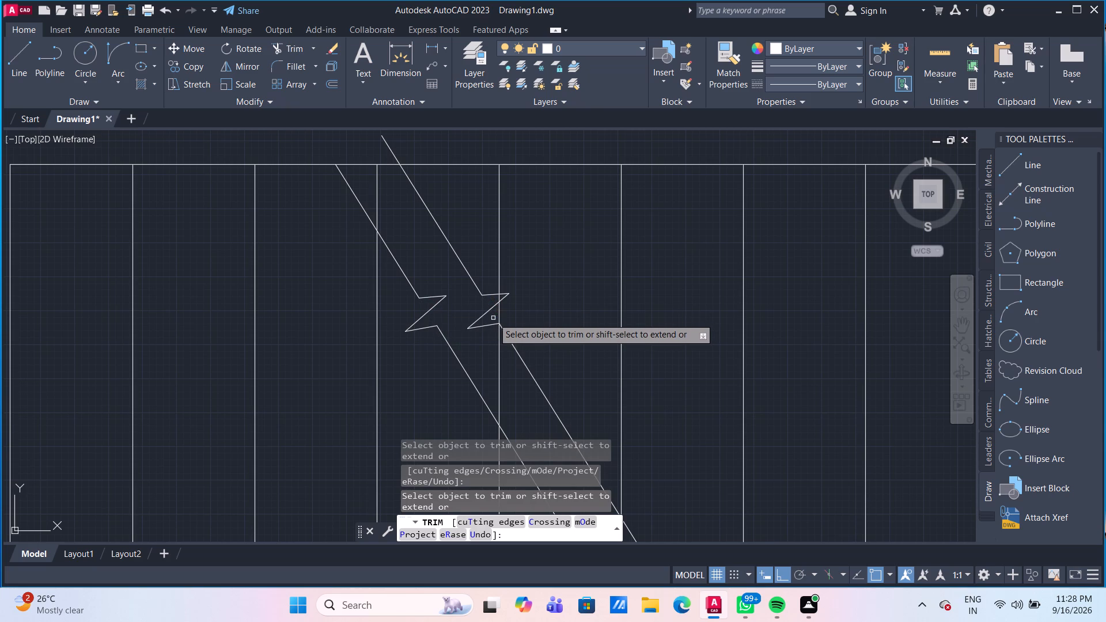
Trim the tread line pieces between the two diagonals and the offset diagonal's end projecting above the lower flight.
scroll(525, 358, "down", 1)
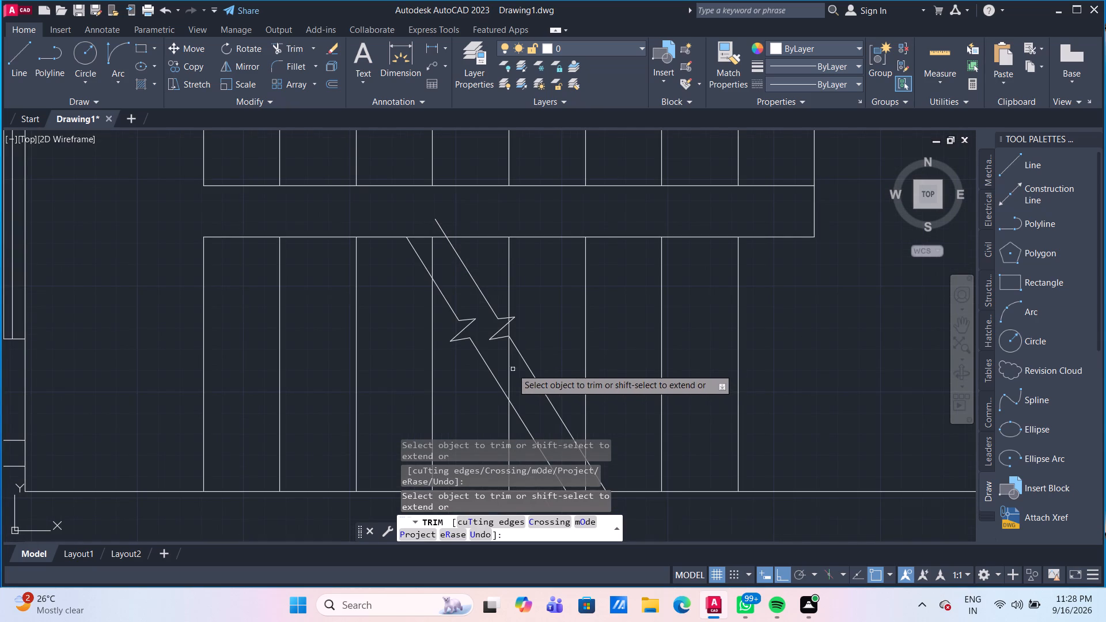
left_click(510, 366)
scroll(514, 392, "down", 1)
middle_click_drag(514, 392, 470, 295)
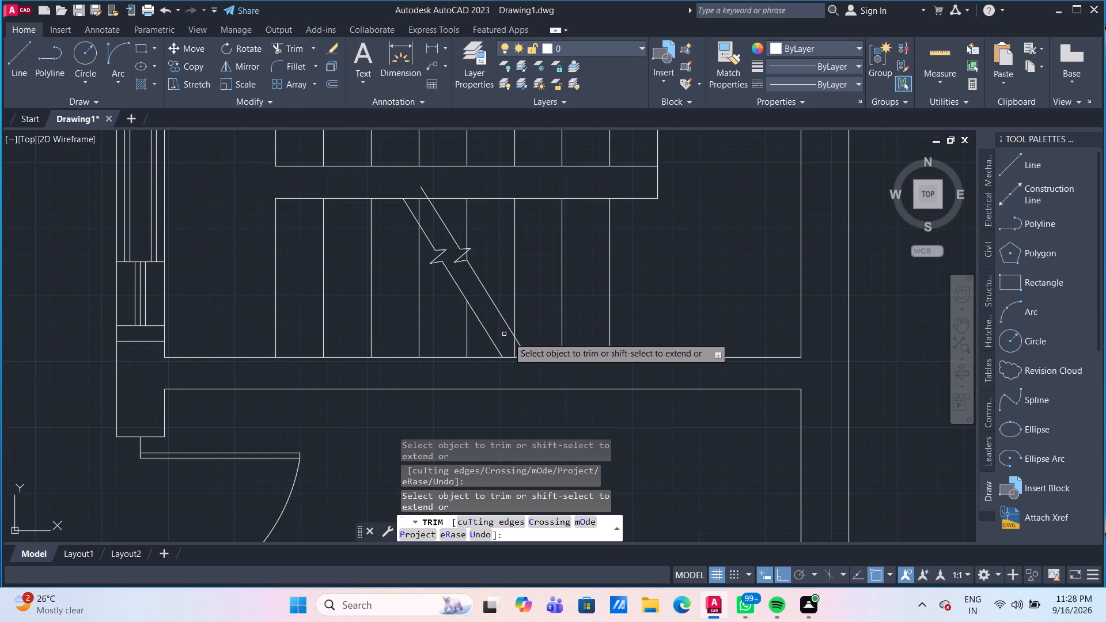
left_click(516, 349)
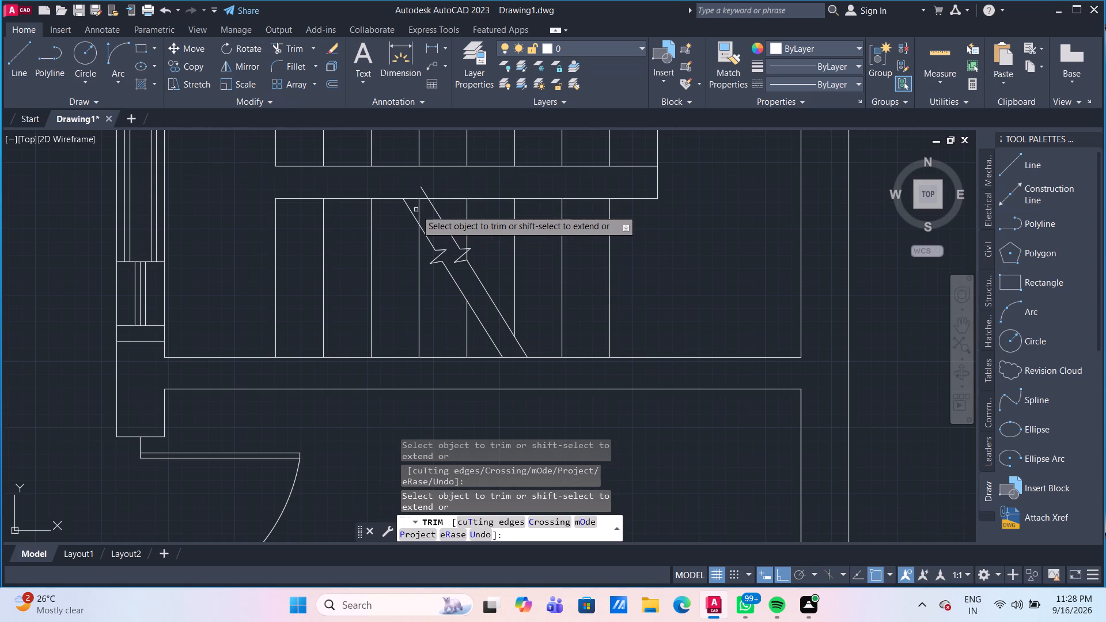
left_click(418, 210)
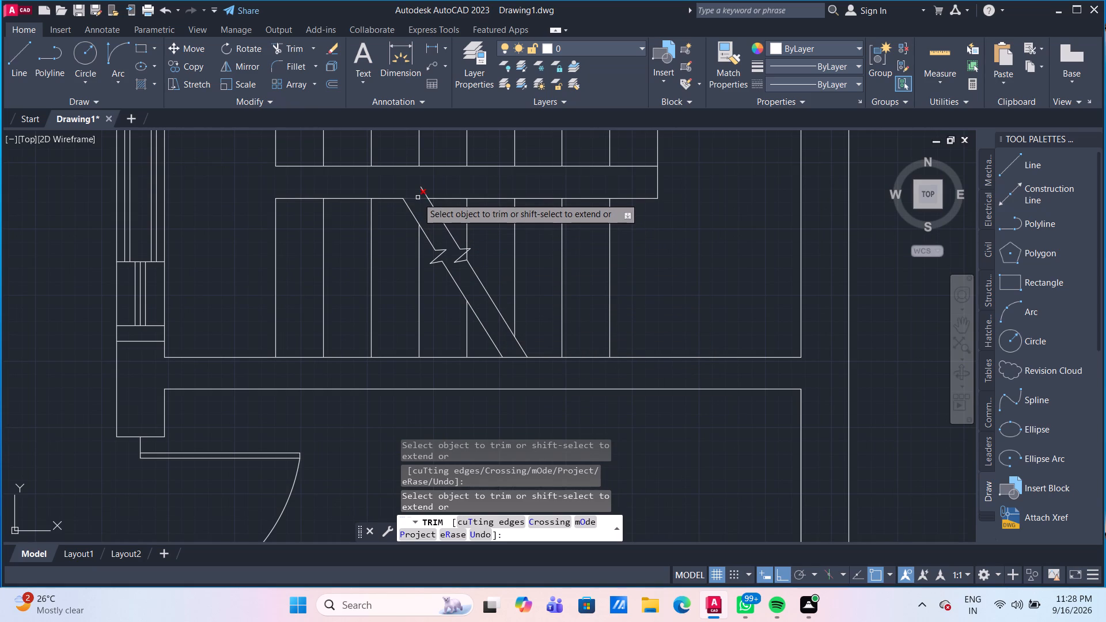
left_click(422, 192)
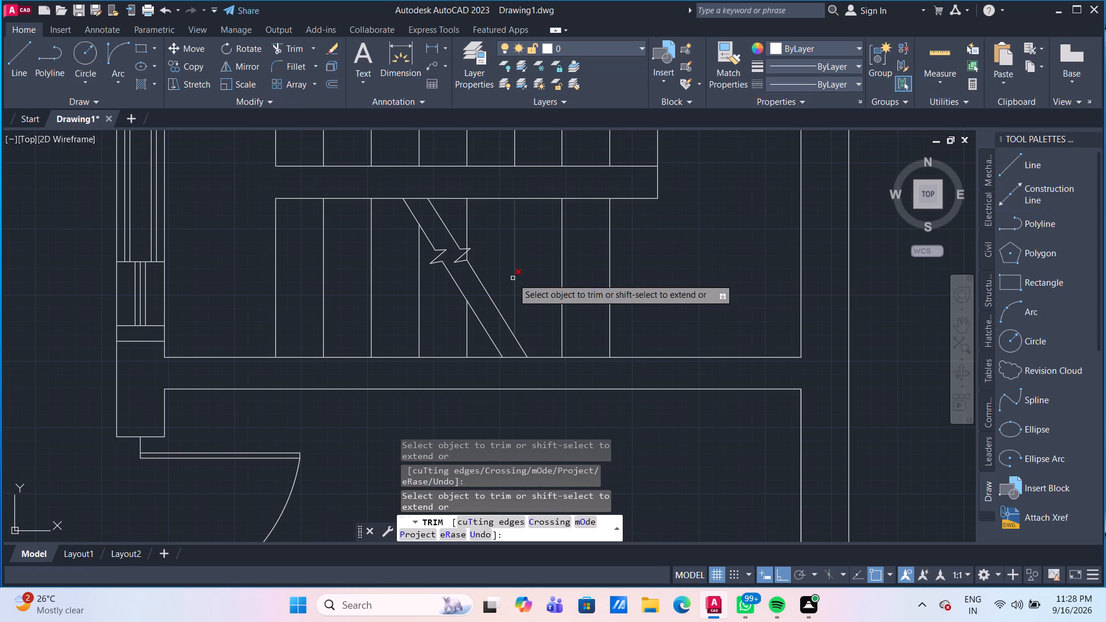
scroll(448, 249, "up", 2)
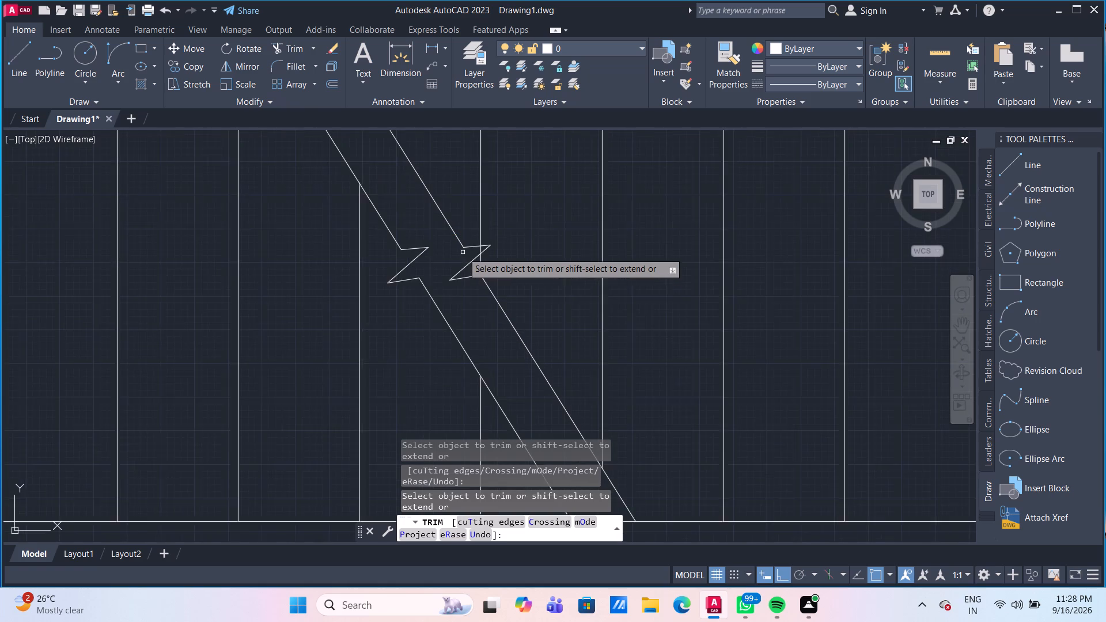
scroll(463, 253, "up", 1)
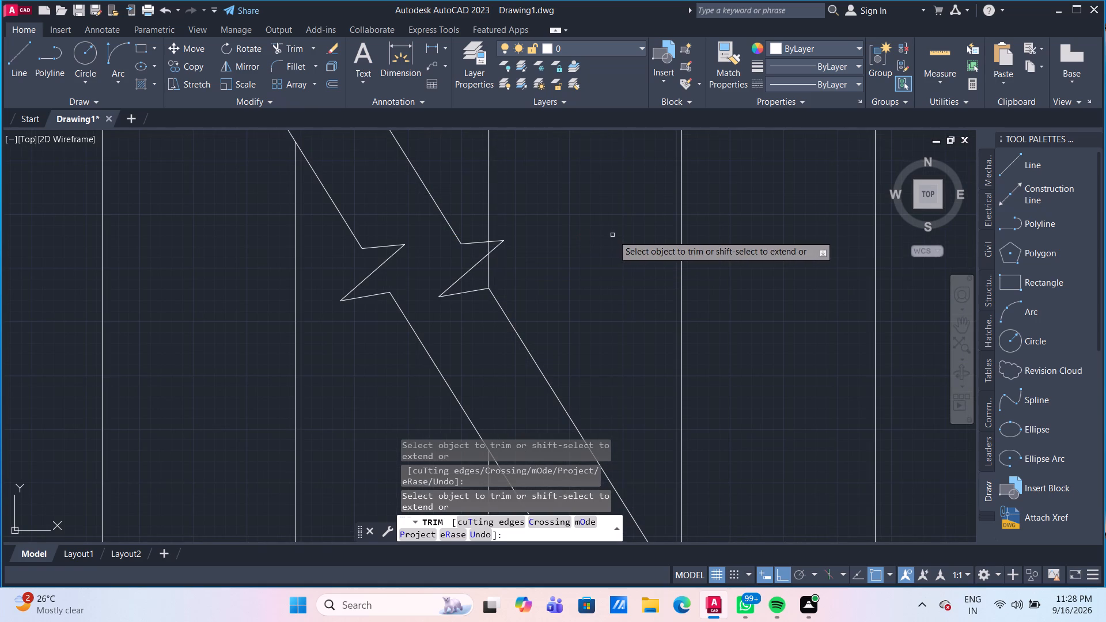
key("Escape")
With Ortho off, move both zigzags about 3" down along the diagonals from the second zigzag's lower endpoint.
left_click_drag(381, 313, 380, 302)
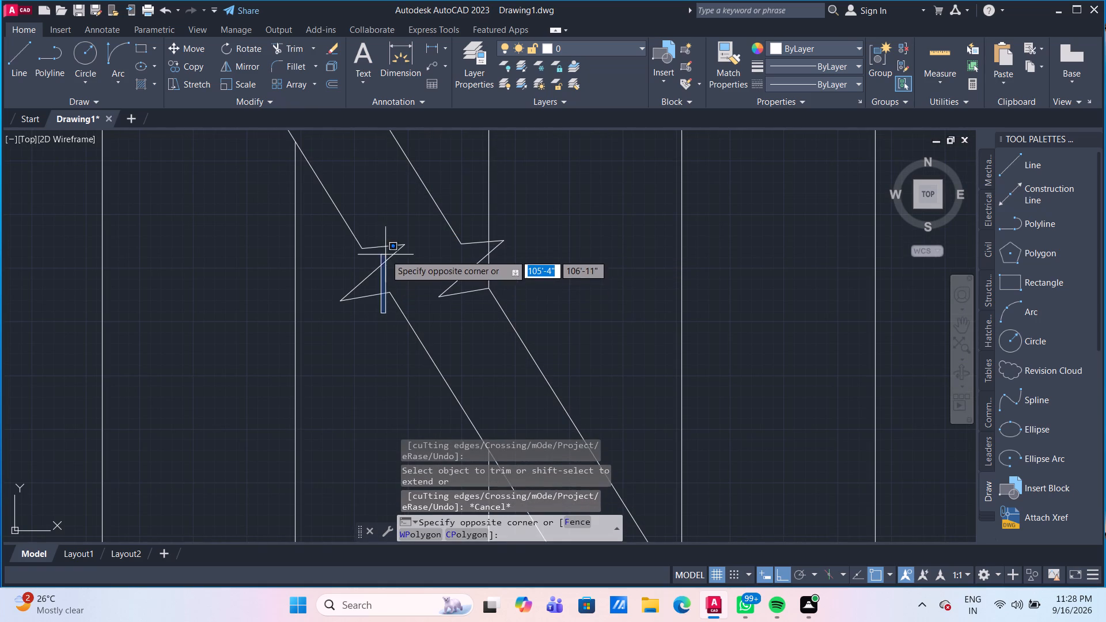
left_click(373, 236)
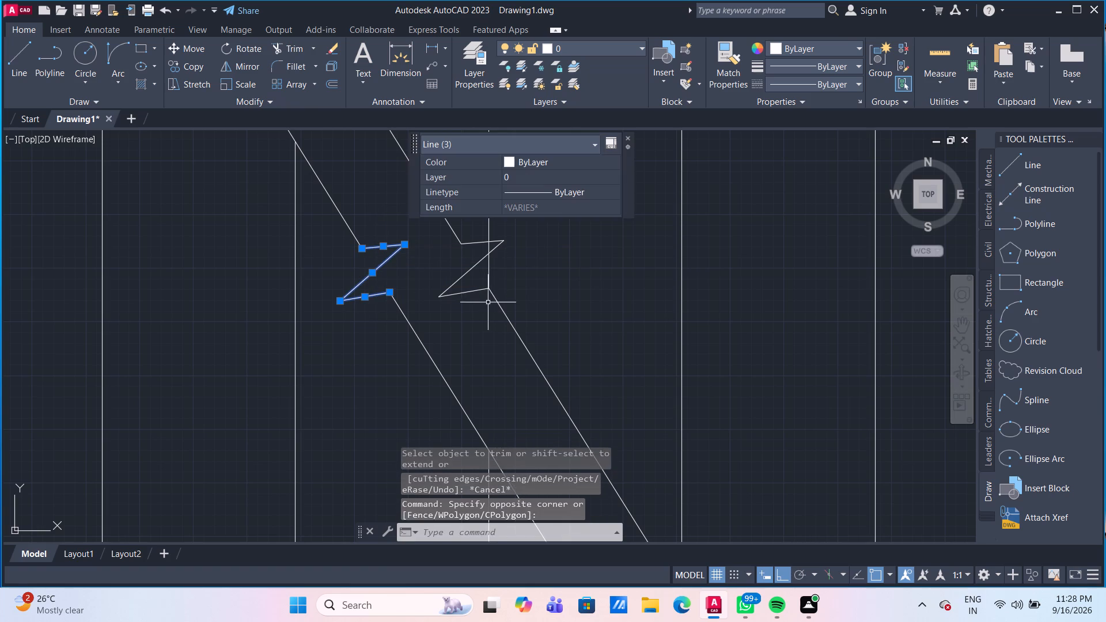
left_click_drag(486, 304, 477, 277)
left_click(467, 232)
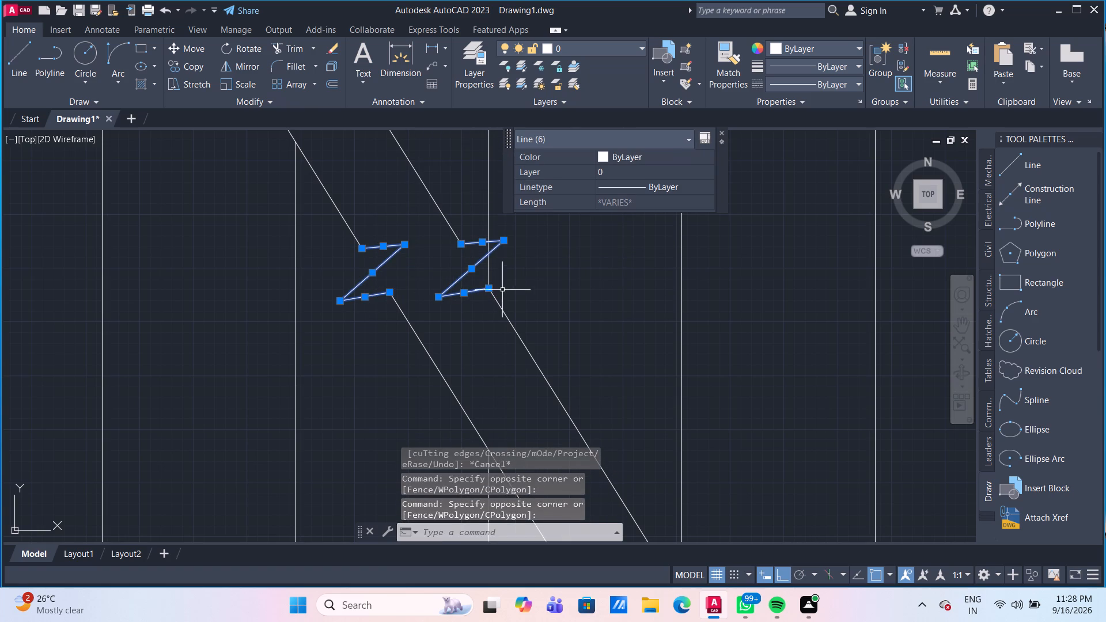
scroll(570, 302, "down", 1)
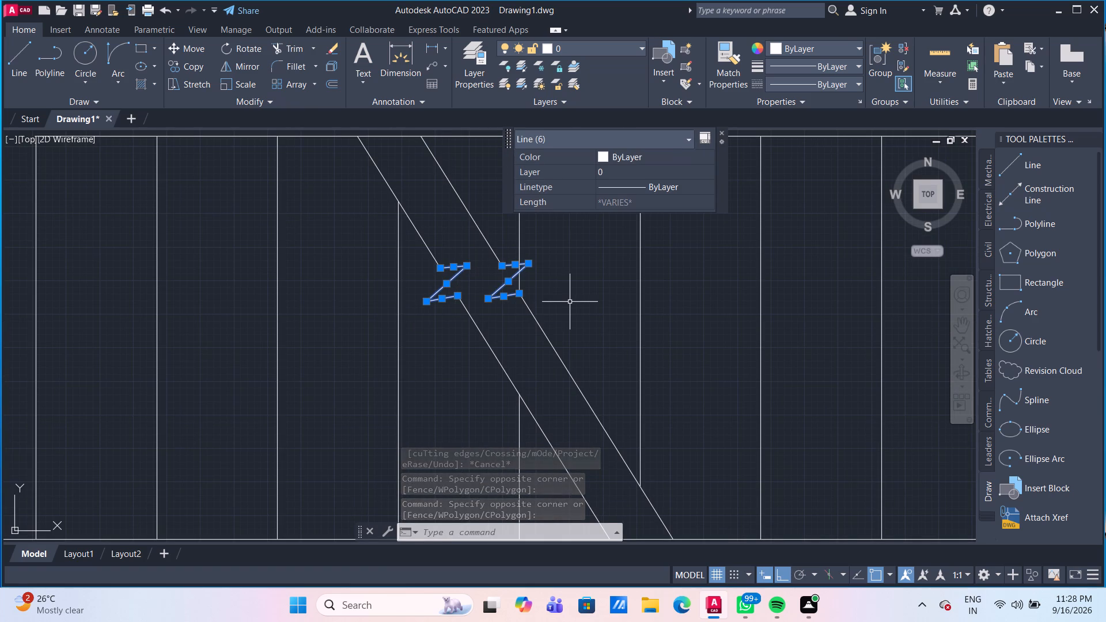
key("m")
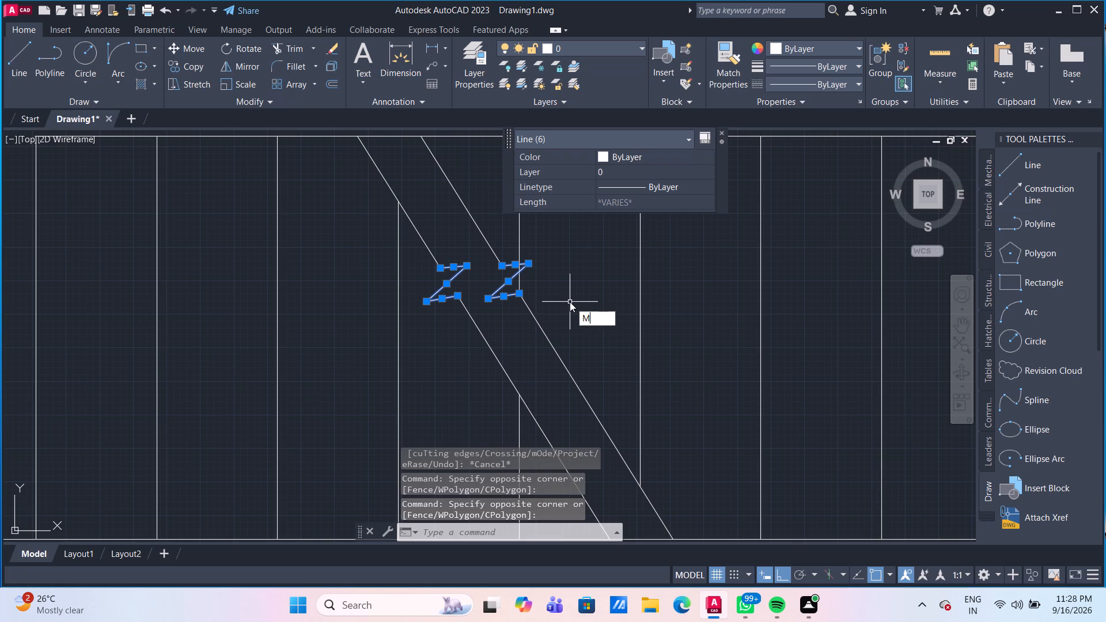
key("Return")
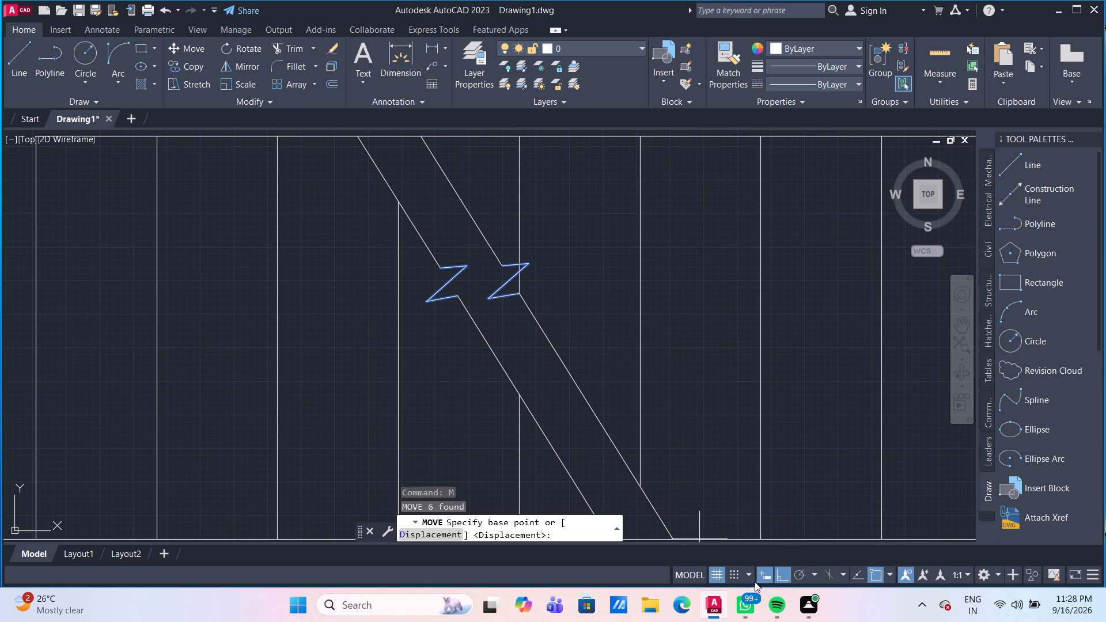
left_click_drag(787, 576, 778, 556)
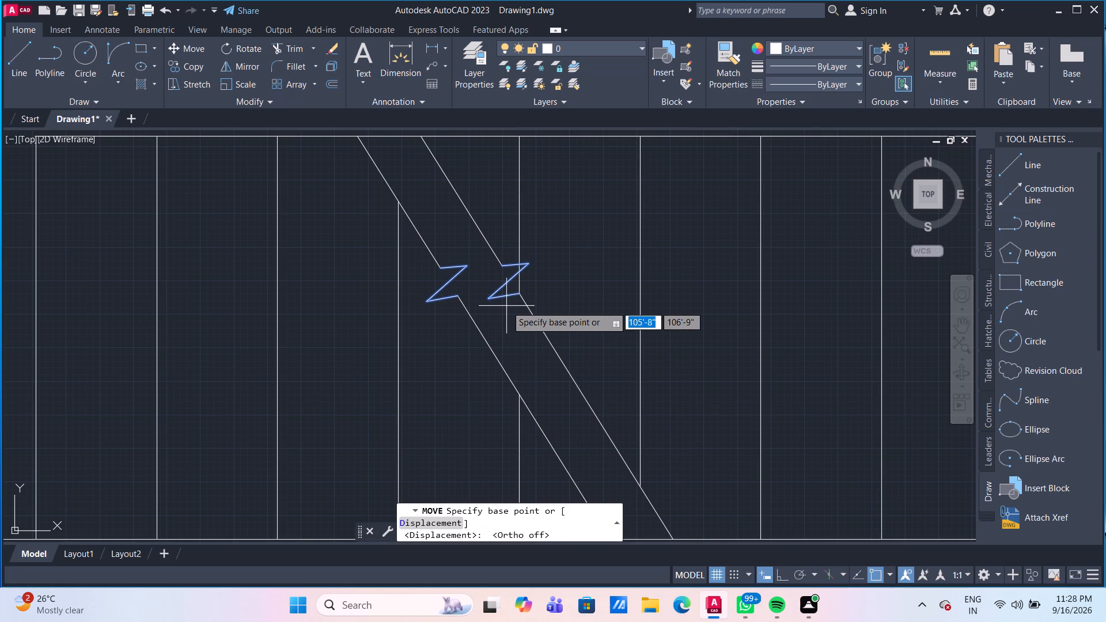
scroll(519, 298, "up", 2)
scroll(519, 298, "down", 1)
left_click_drag(518, 293, 521, 299)
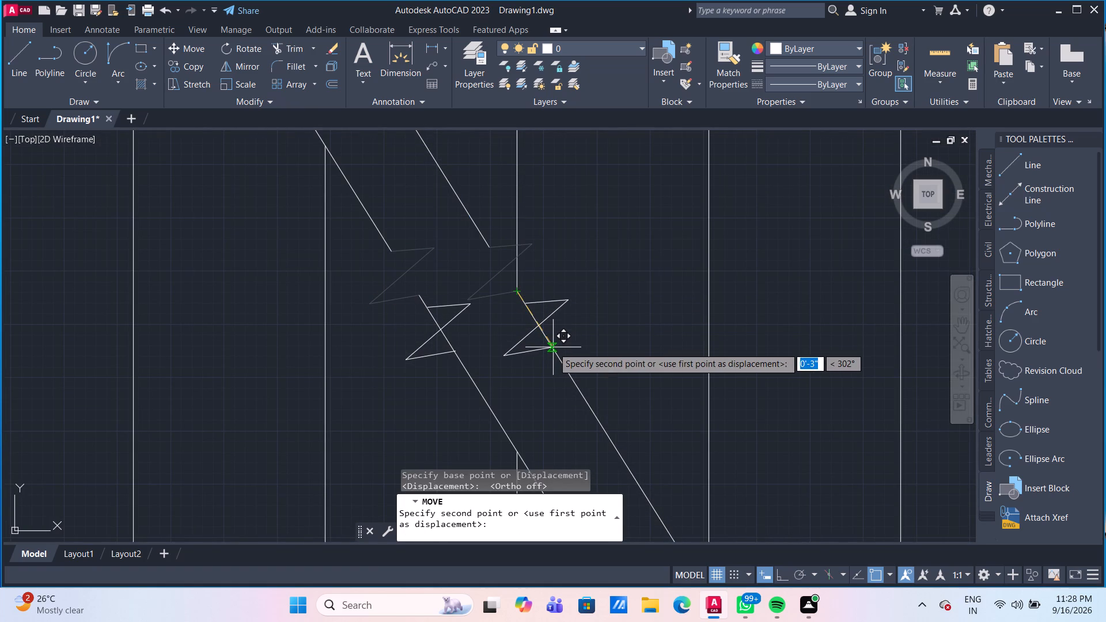
left_click(553, 347)
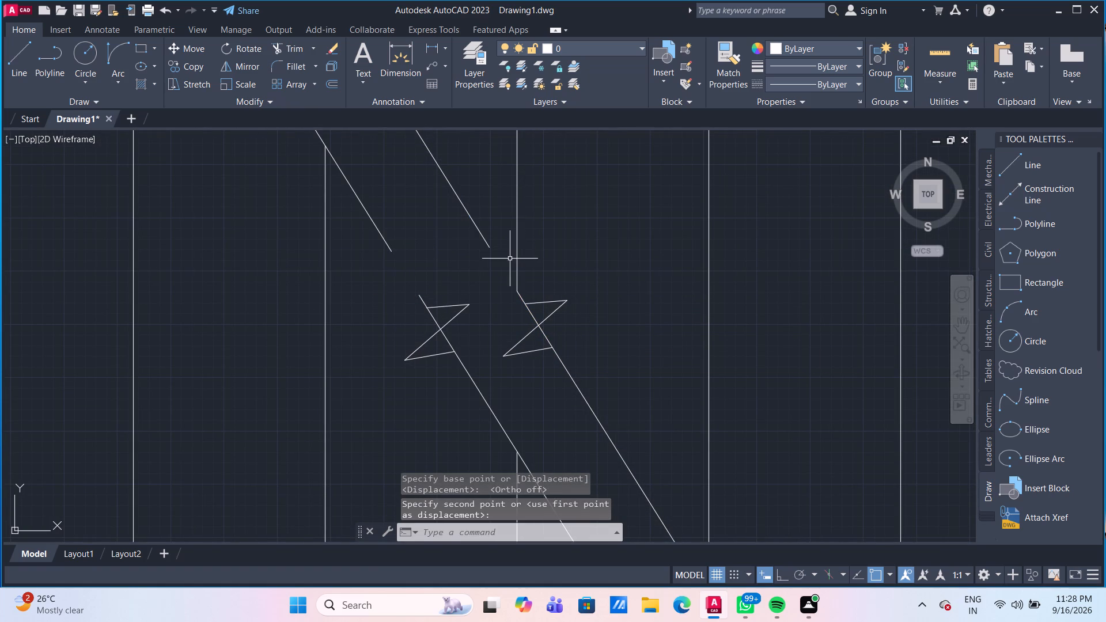
key("Escape")
Extend the upper pieces of both diagonal lines down to the moved zigzags.
type("EX")
key("Return")
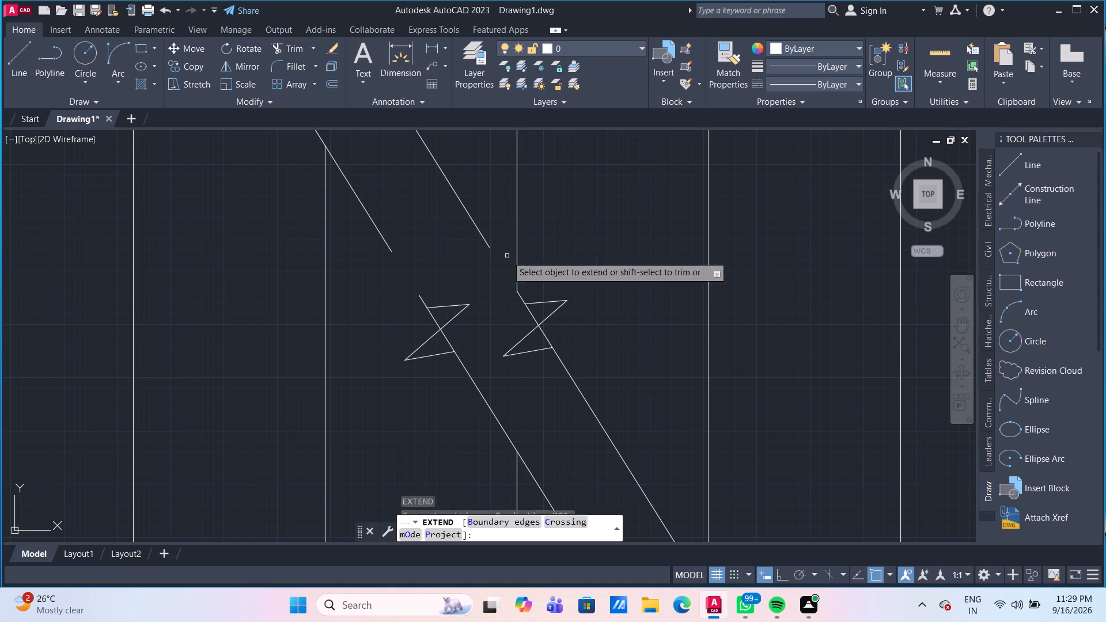
left_click(482, 196)
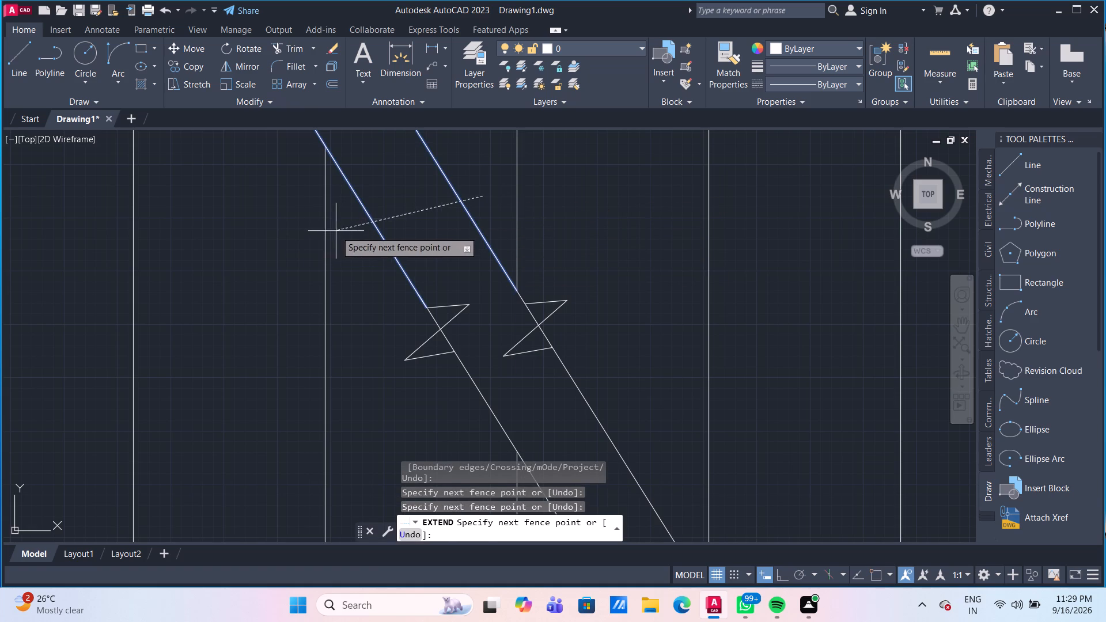
left_click_drag(342, 234, 350, 238)
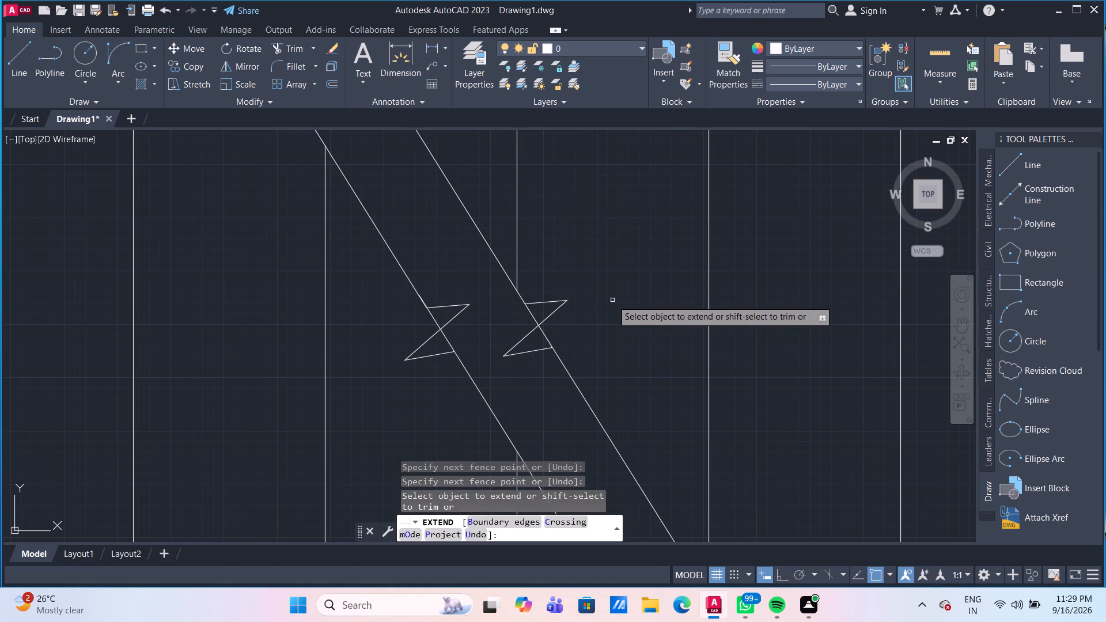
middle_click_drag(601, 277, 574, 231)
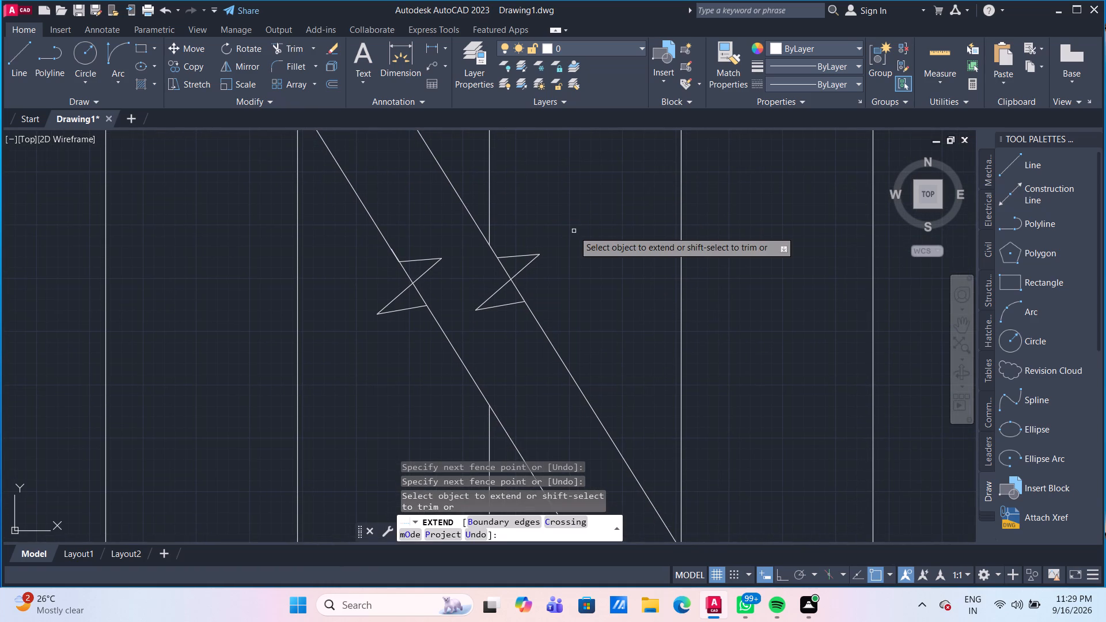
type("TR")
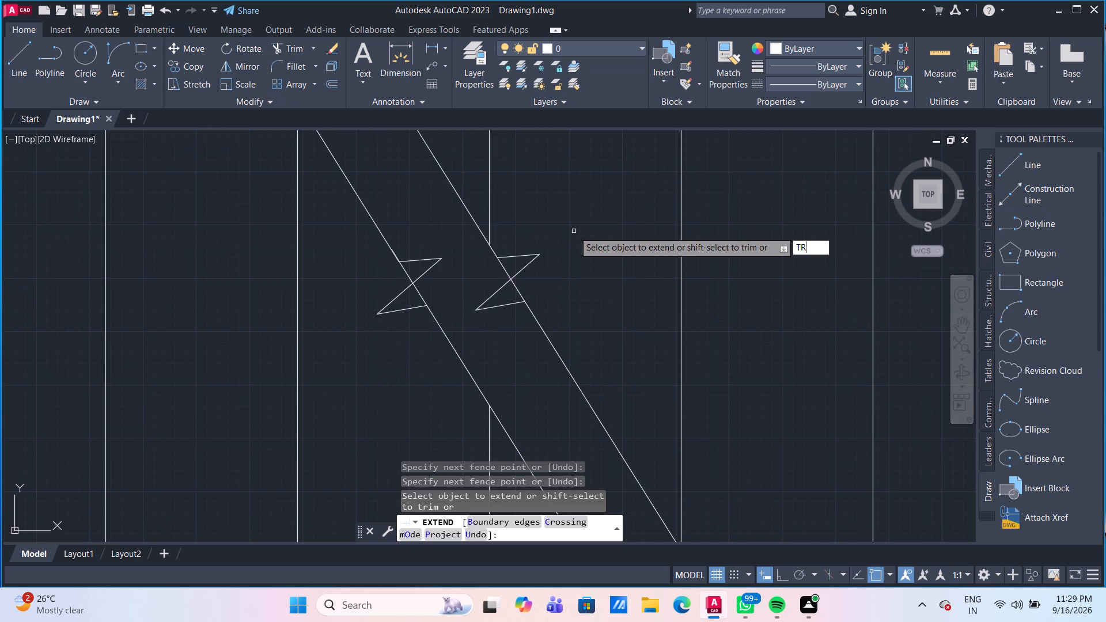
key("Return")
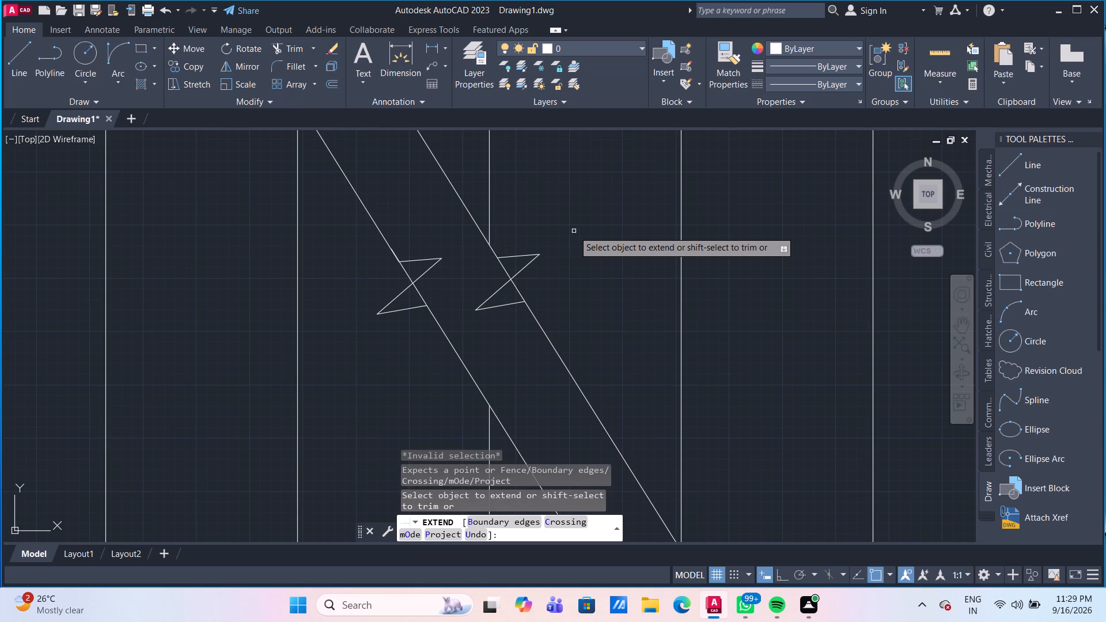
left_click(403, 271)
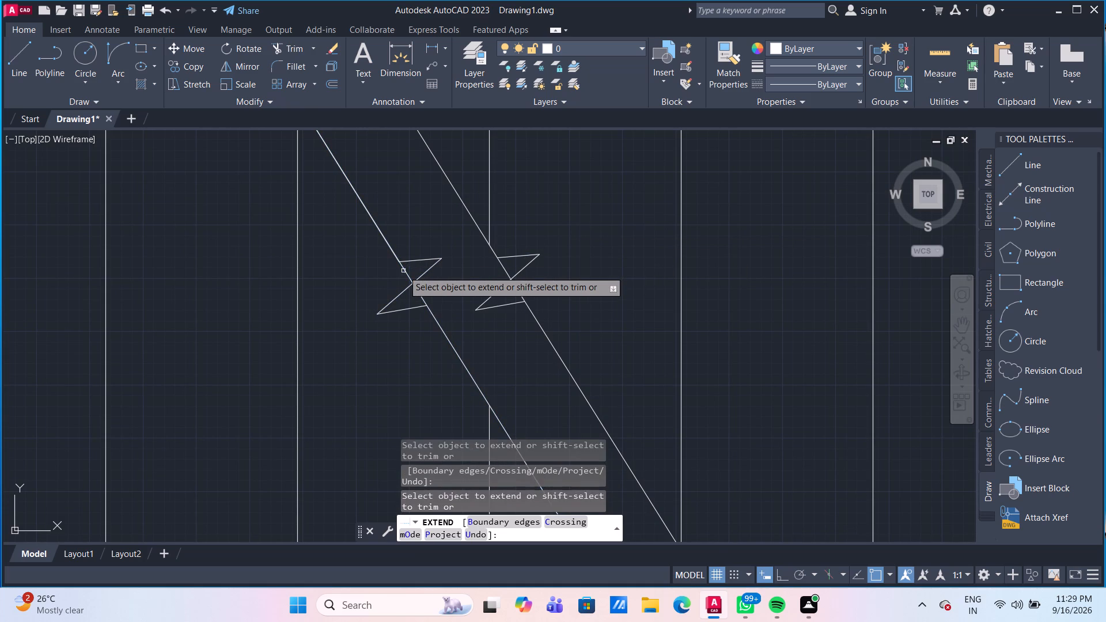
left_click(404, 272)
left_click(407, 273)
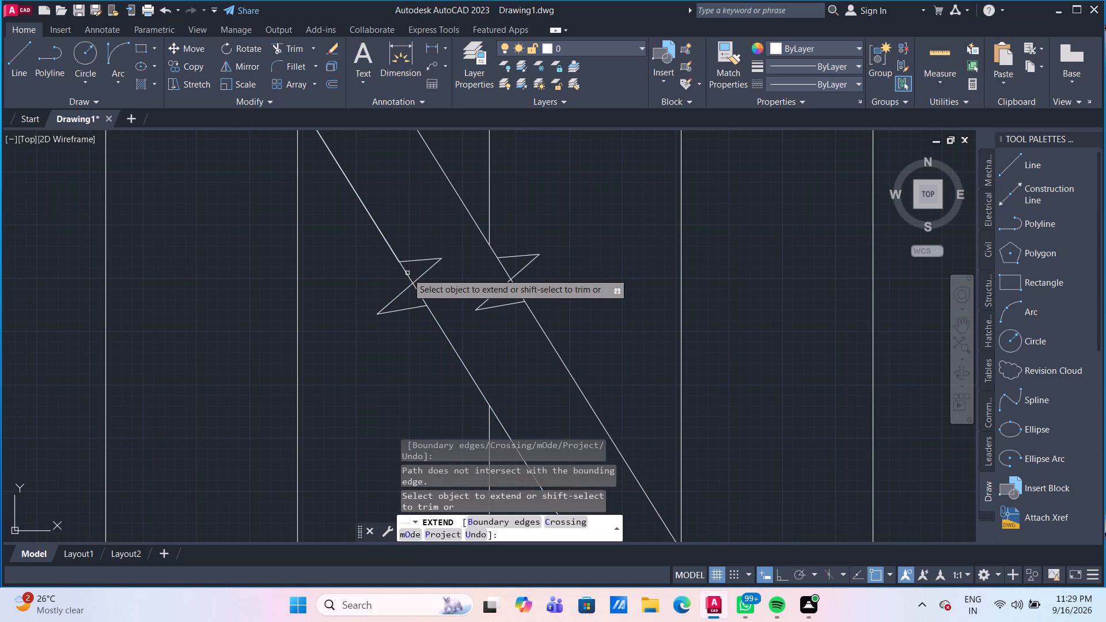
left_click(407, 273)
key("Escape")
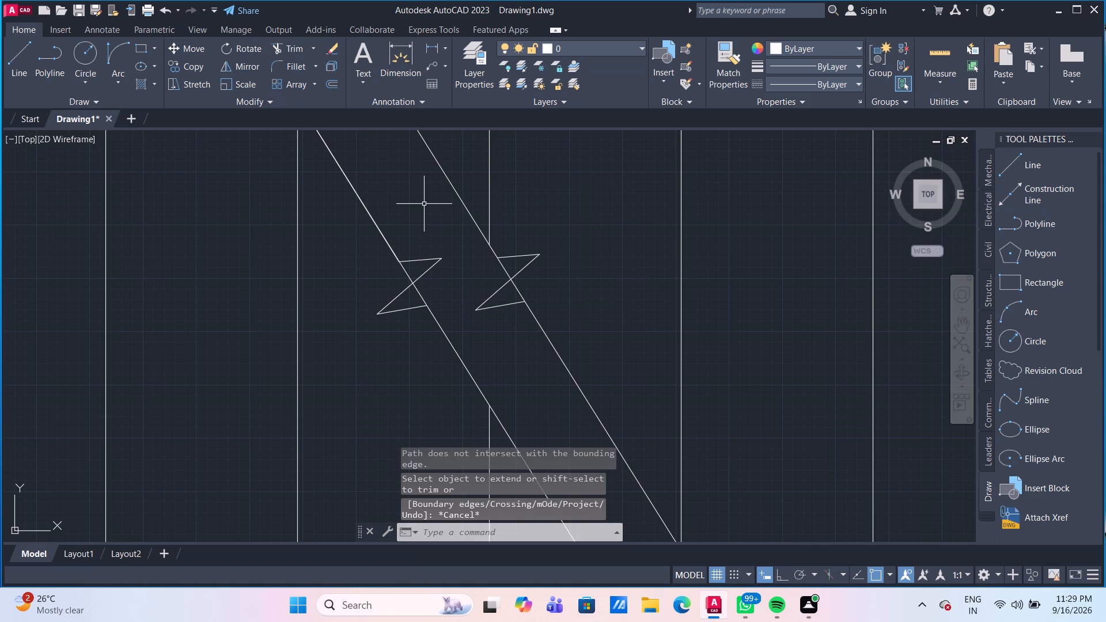
Trim away the diagonal line portions running through both zigzags on the lower stair flight.
type("TR")
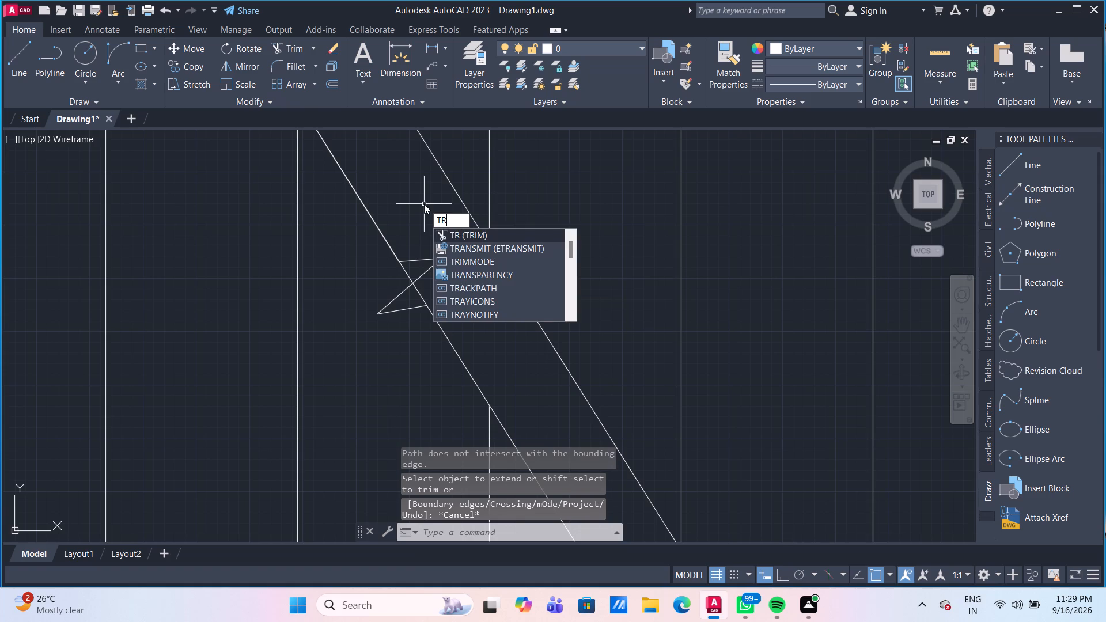
key("Return")
left_click(404, 273)
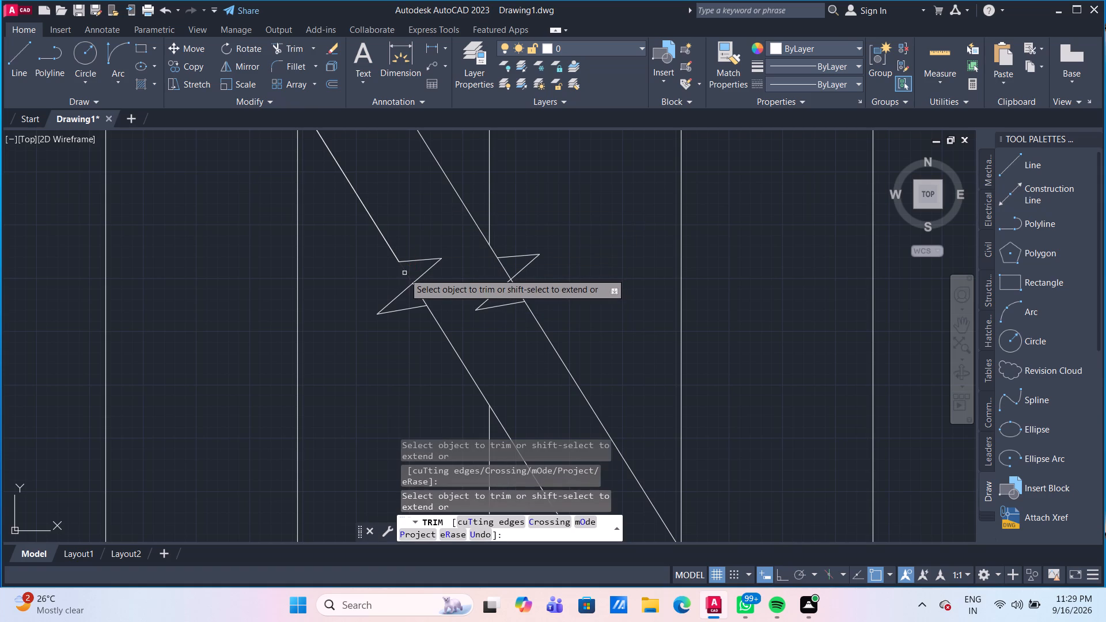
left_click(419, 293)
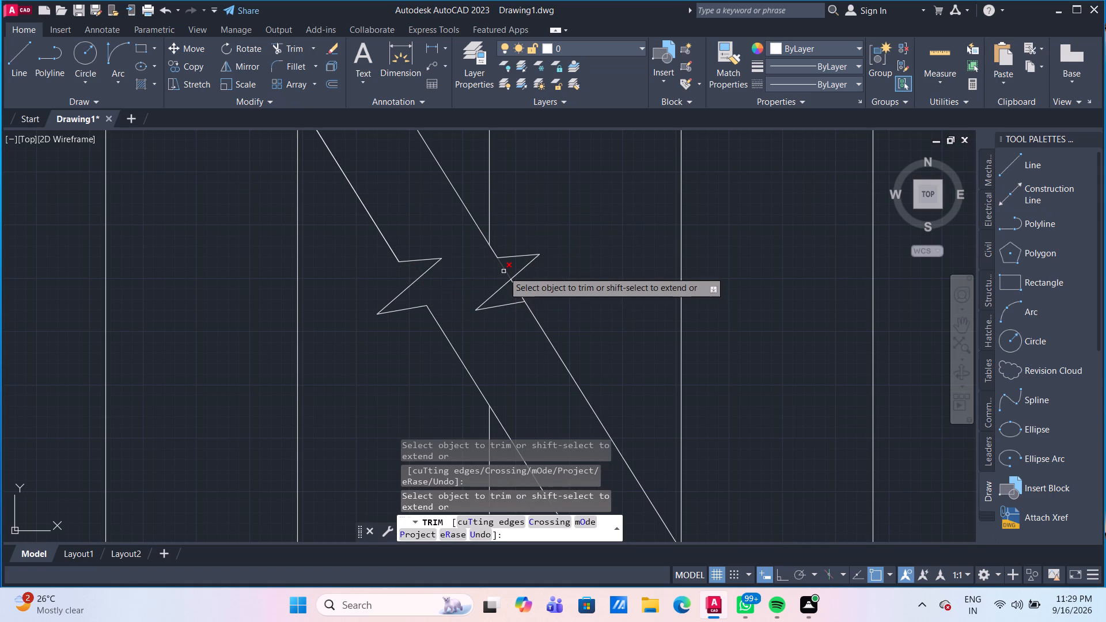
left_click(503, 271)
left_click_drag(516, 287, 529, 287)
scroll(579, 266, "down", 3)
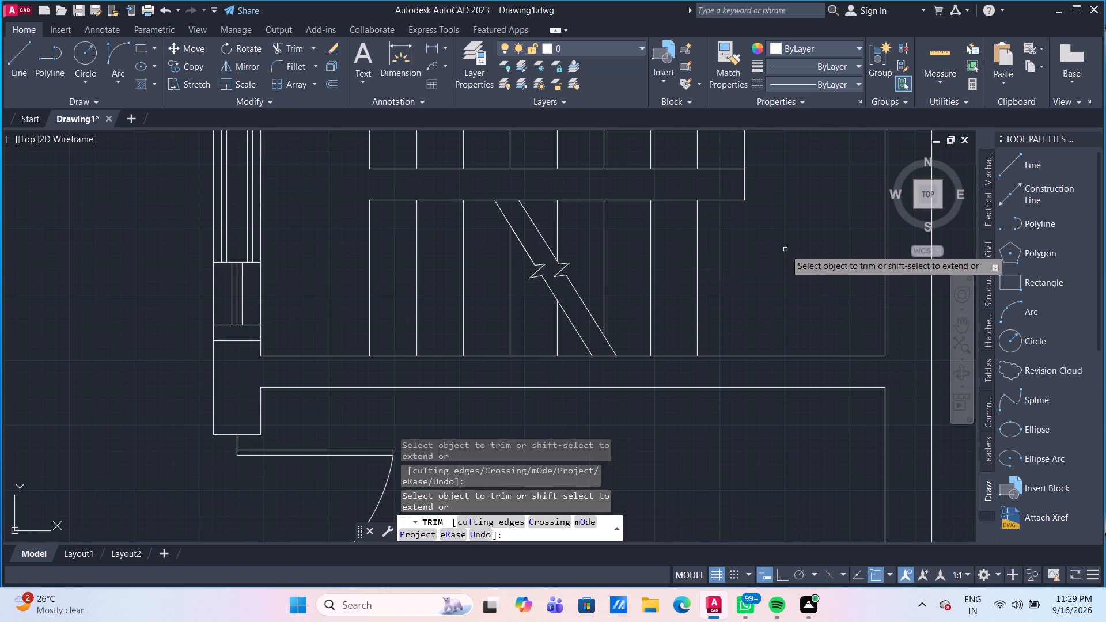
scroll(785, 249, "down", 2)
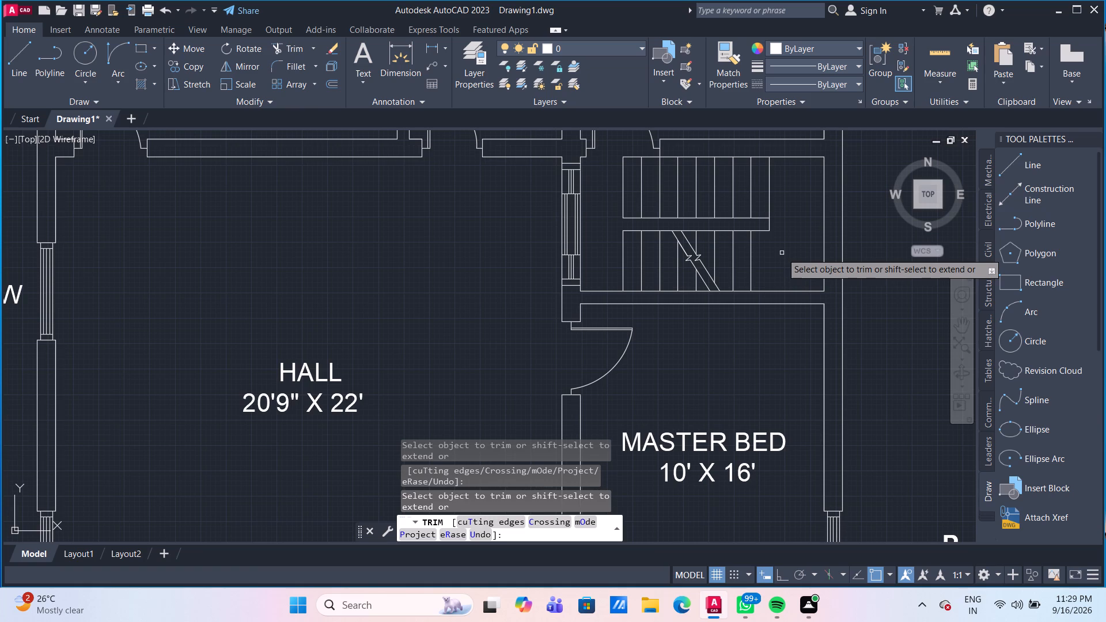
key("Escape")
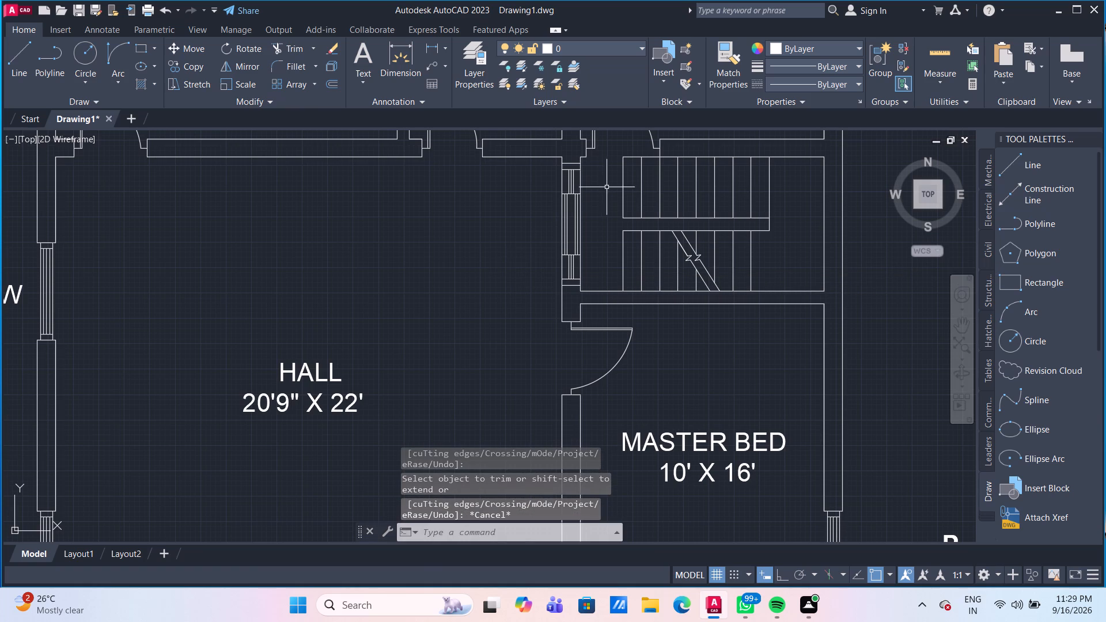
With Ortho on, draw 7'3" lines along both flights from the midpoints of their hall-side end lines, and join their far ends across the landing.
left_click(25, 54)
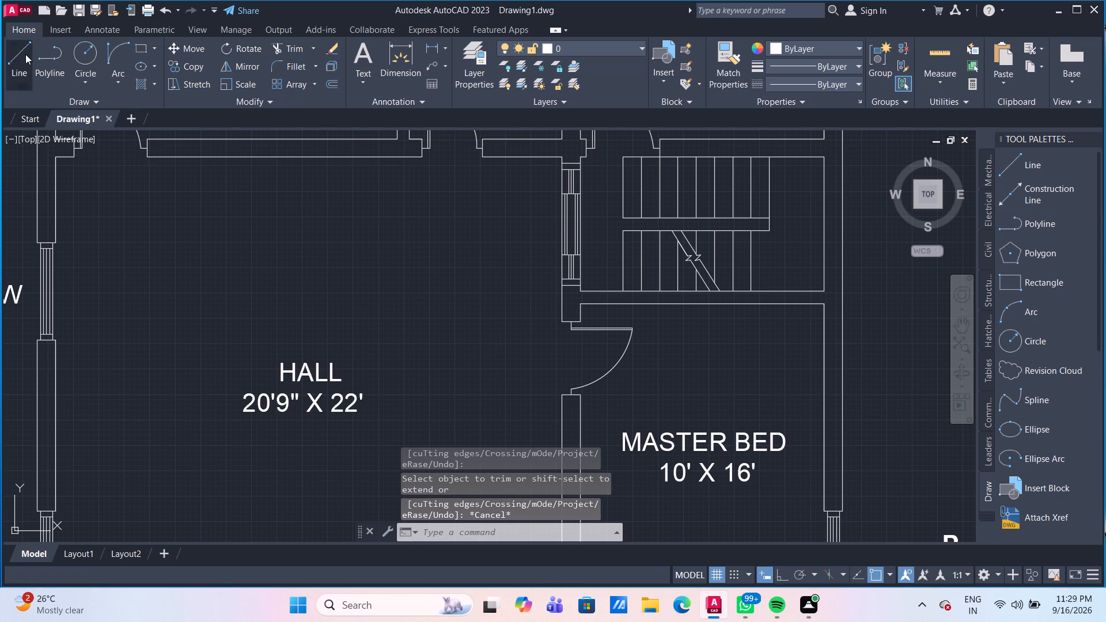
left_click(621, 188)
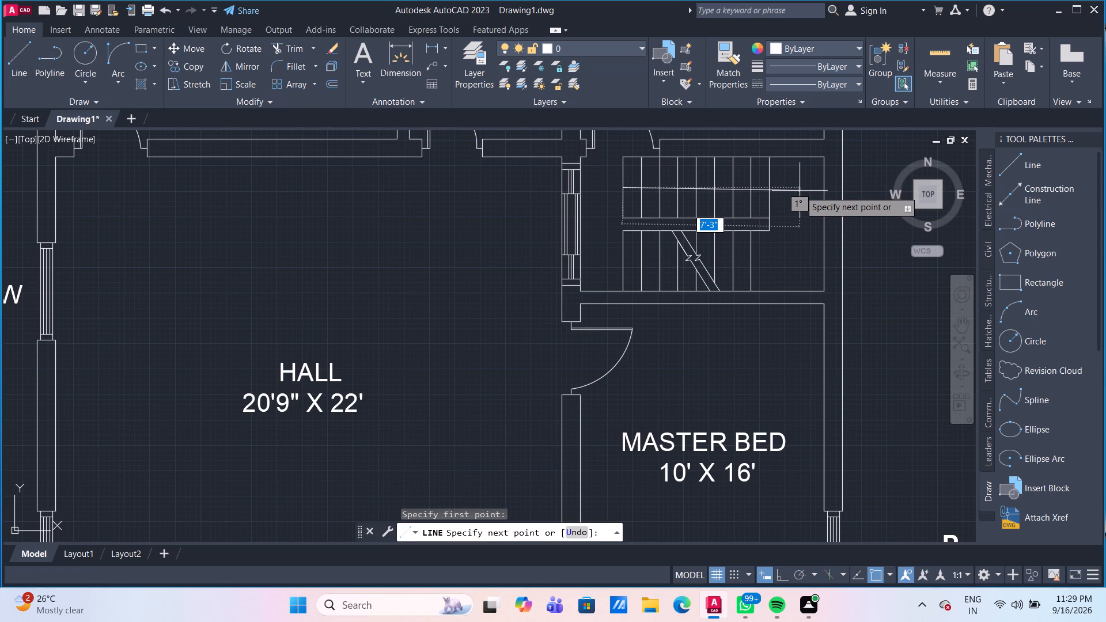
key("F8")
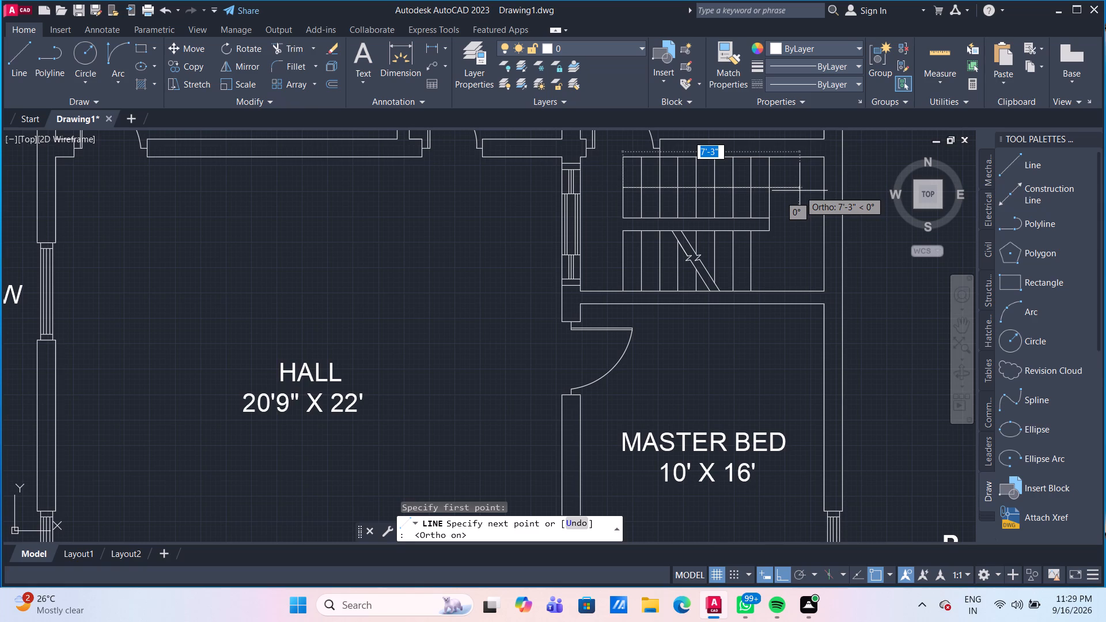
key("7")
type("'3\"")
key("Return")
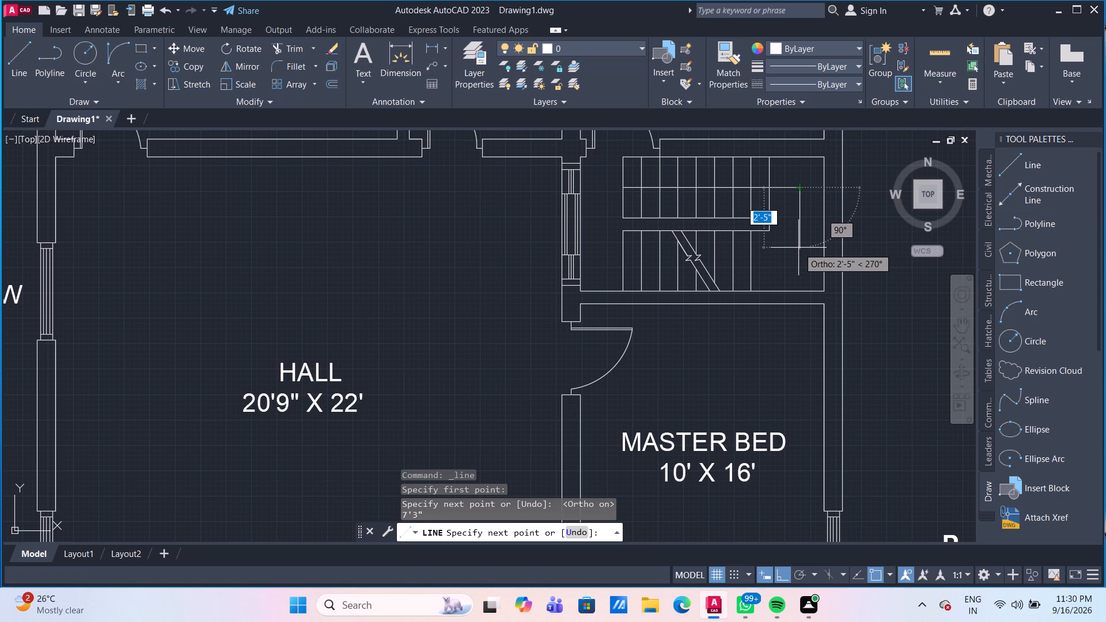
left_click(623, 260)
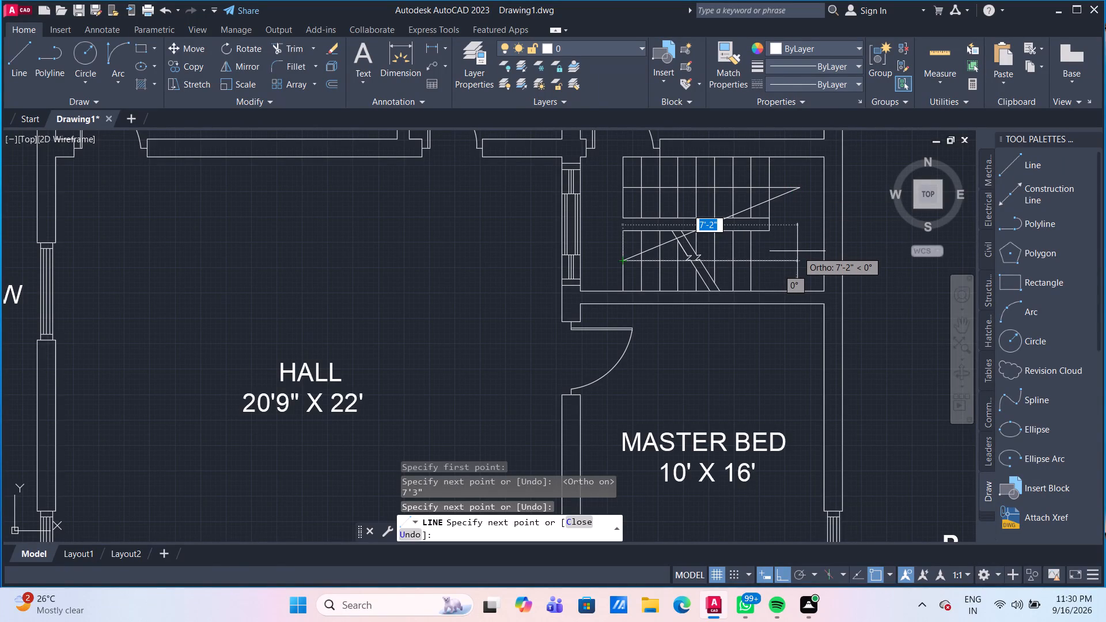
type("7'3\"")
key("Return")
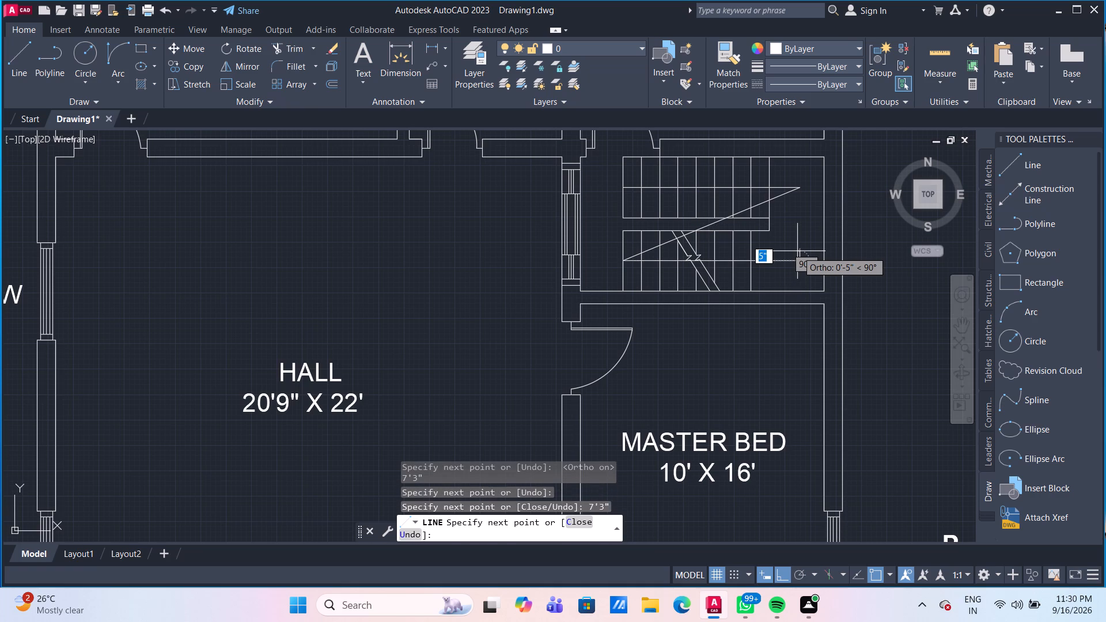
left_click(797, 188)
key("Escape")
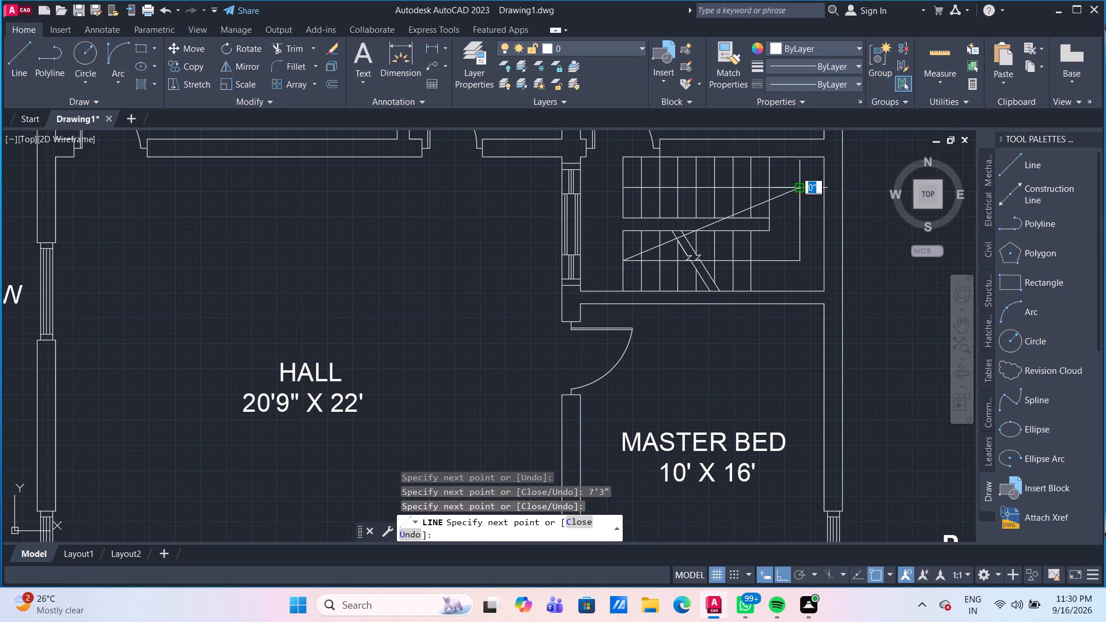
Erase the slanted line connecting the two mid-flight lines across the staircase.
left_click(787, 192)
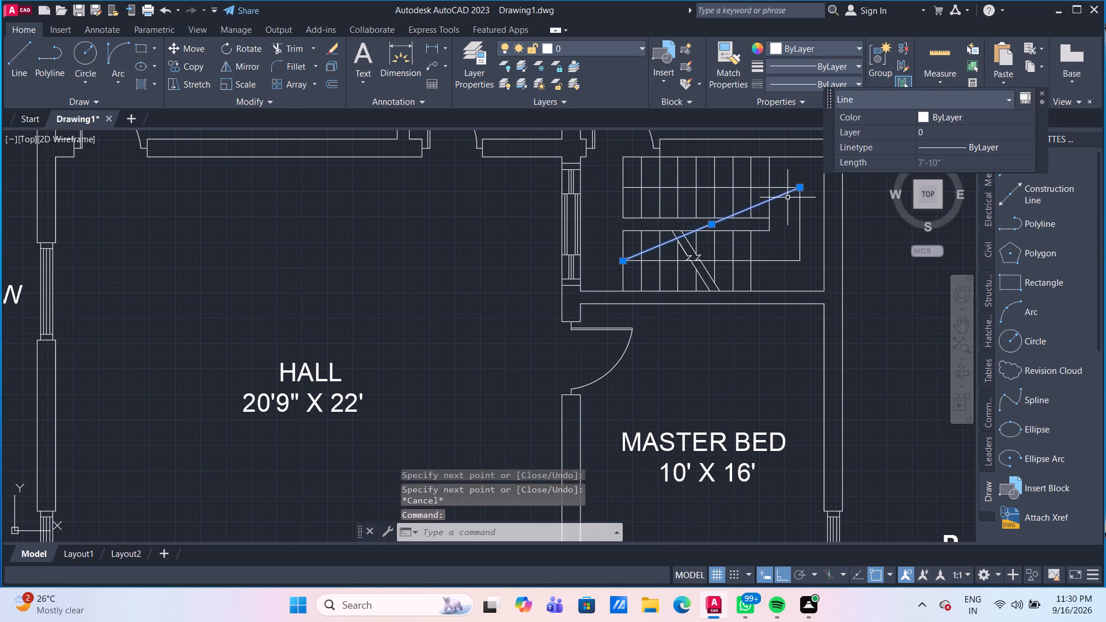
key("Delete")
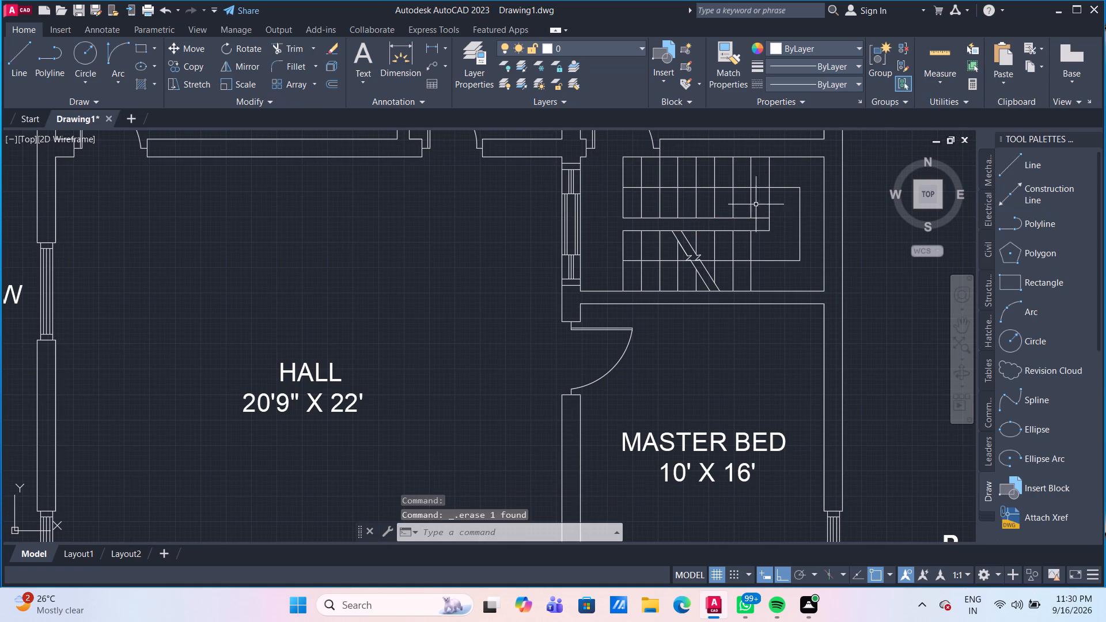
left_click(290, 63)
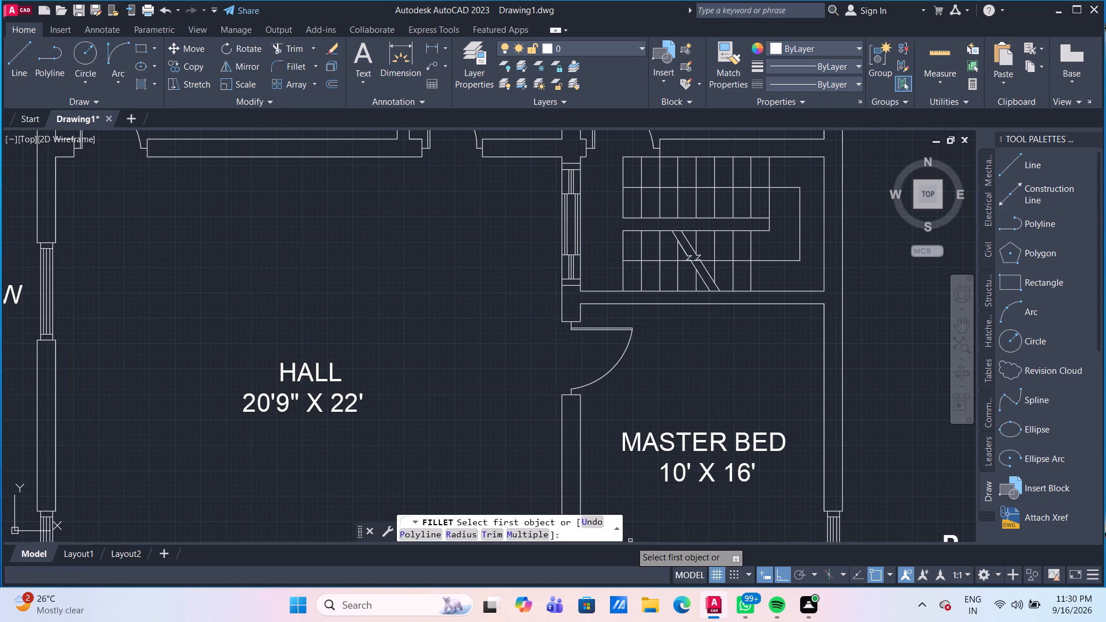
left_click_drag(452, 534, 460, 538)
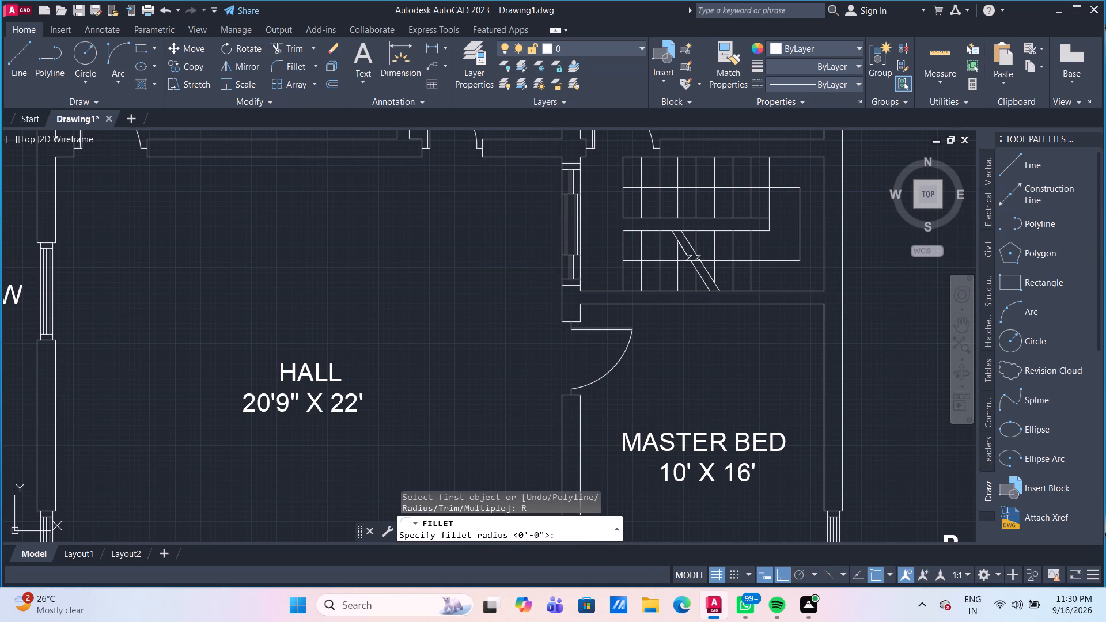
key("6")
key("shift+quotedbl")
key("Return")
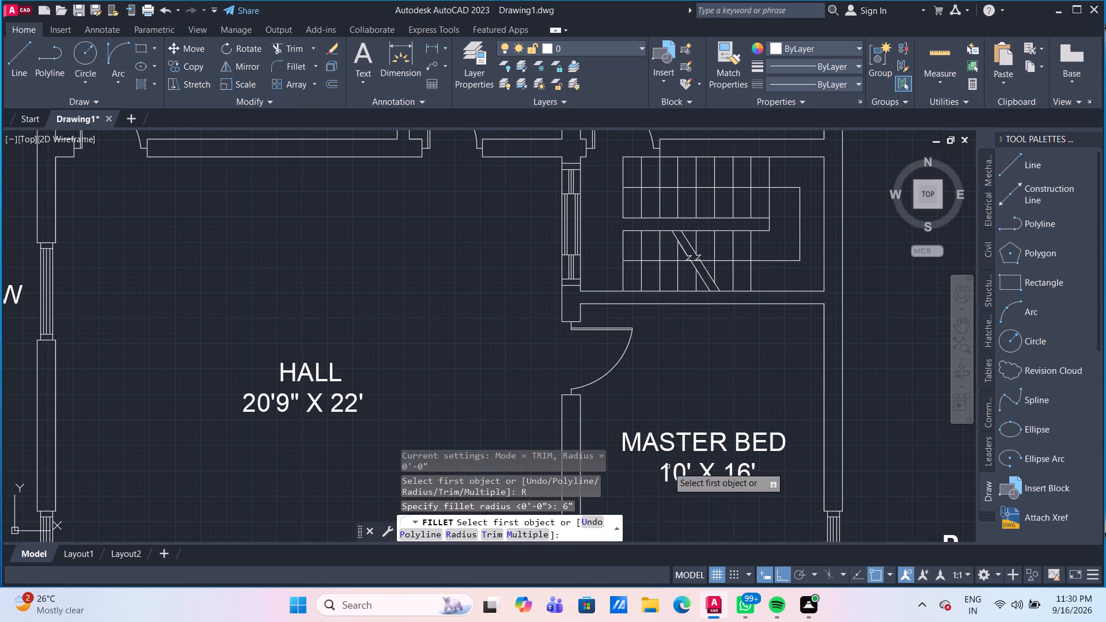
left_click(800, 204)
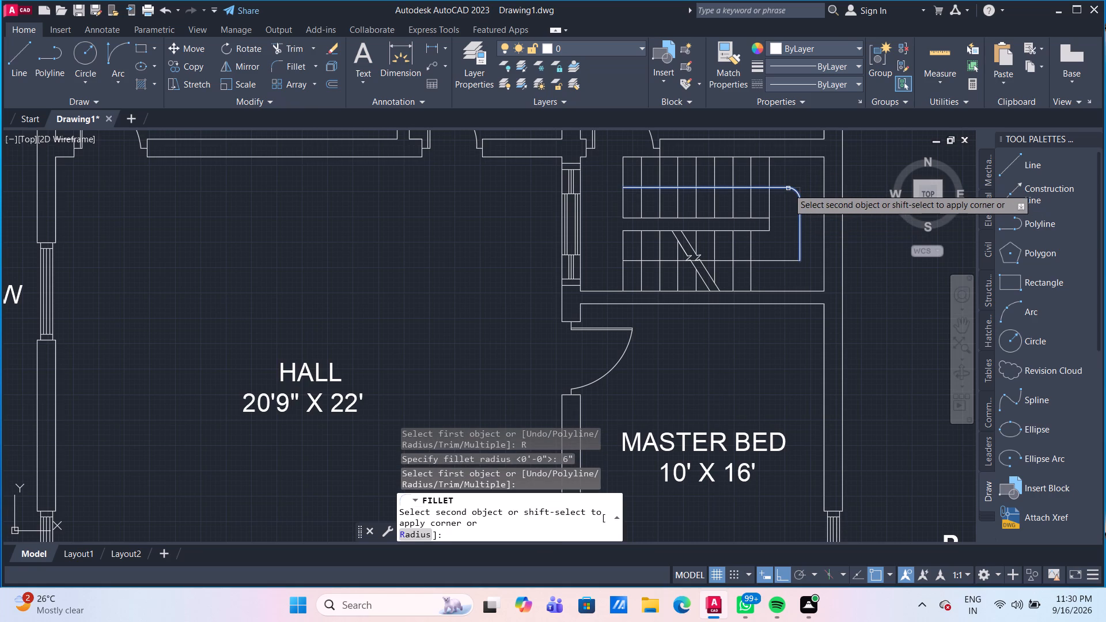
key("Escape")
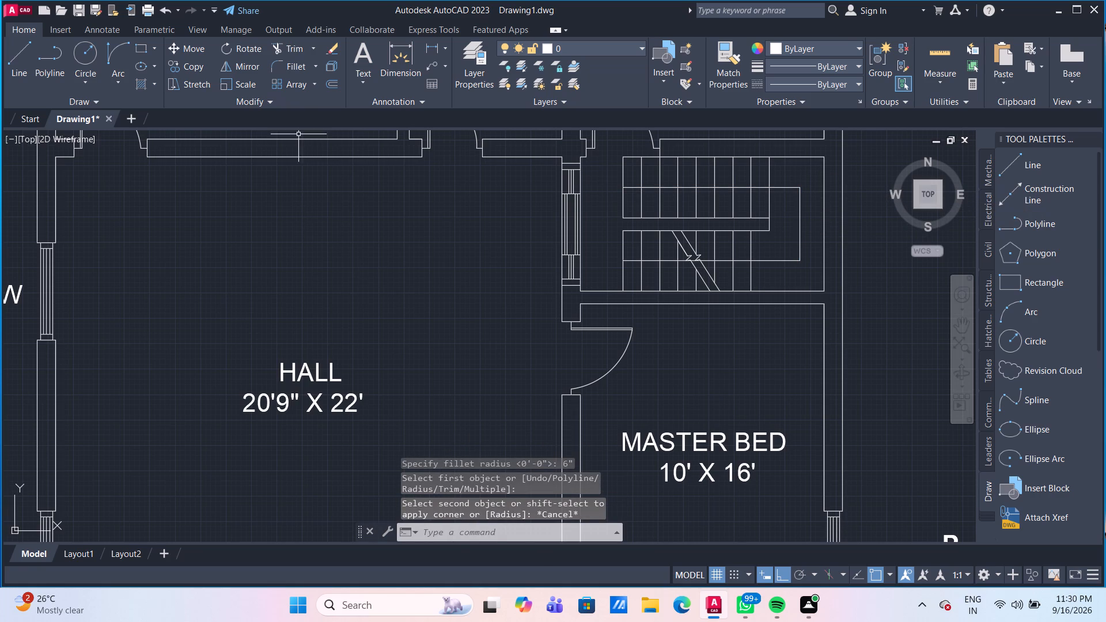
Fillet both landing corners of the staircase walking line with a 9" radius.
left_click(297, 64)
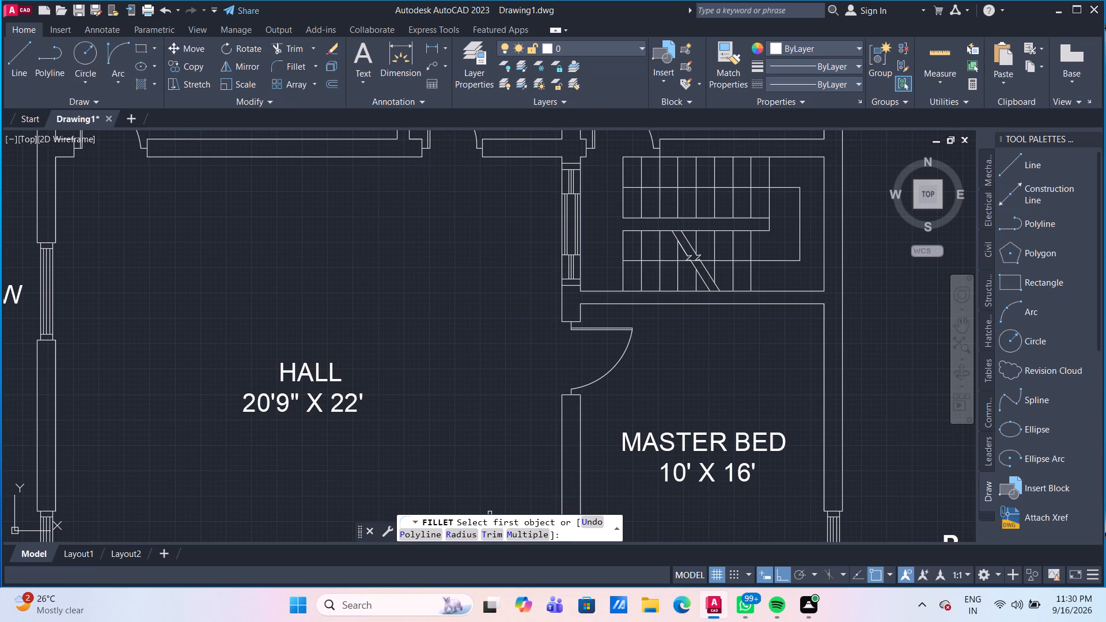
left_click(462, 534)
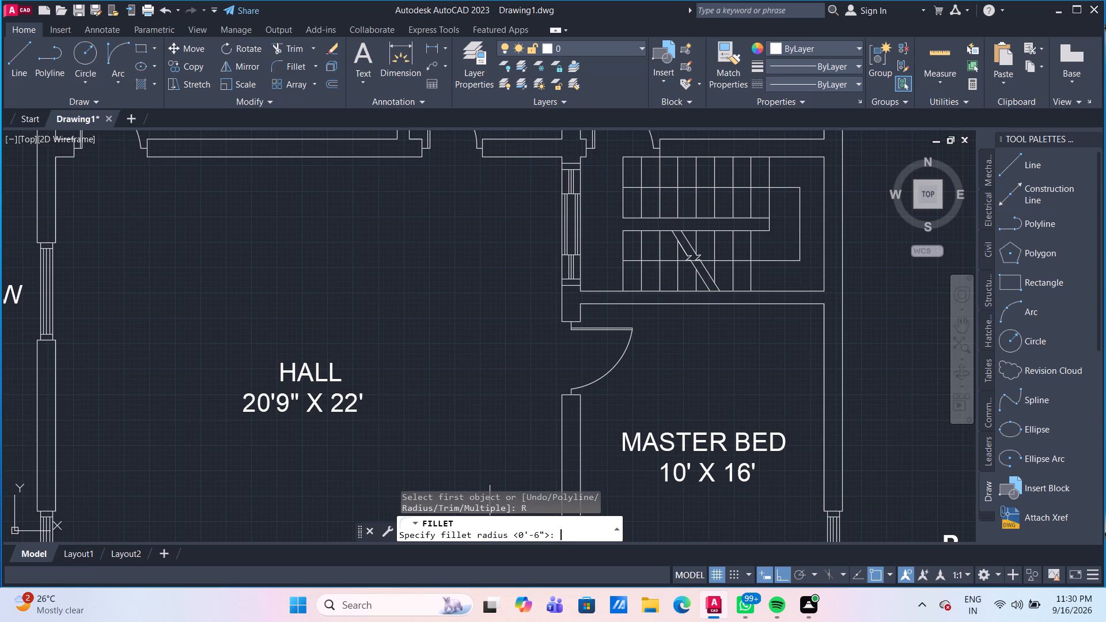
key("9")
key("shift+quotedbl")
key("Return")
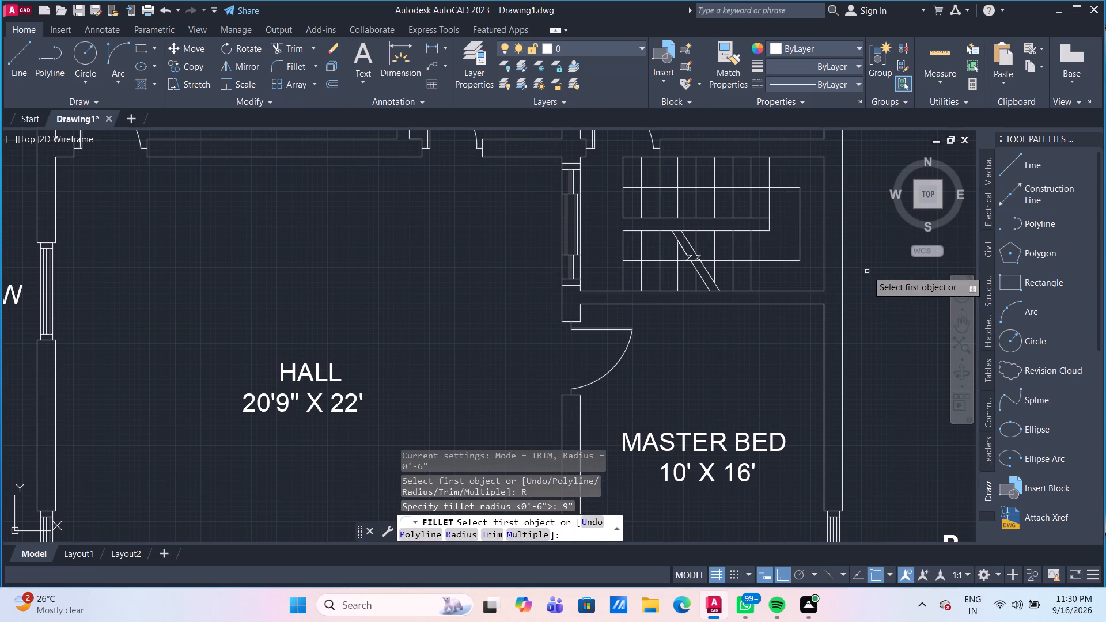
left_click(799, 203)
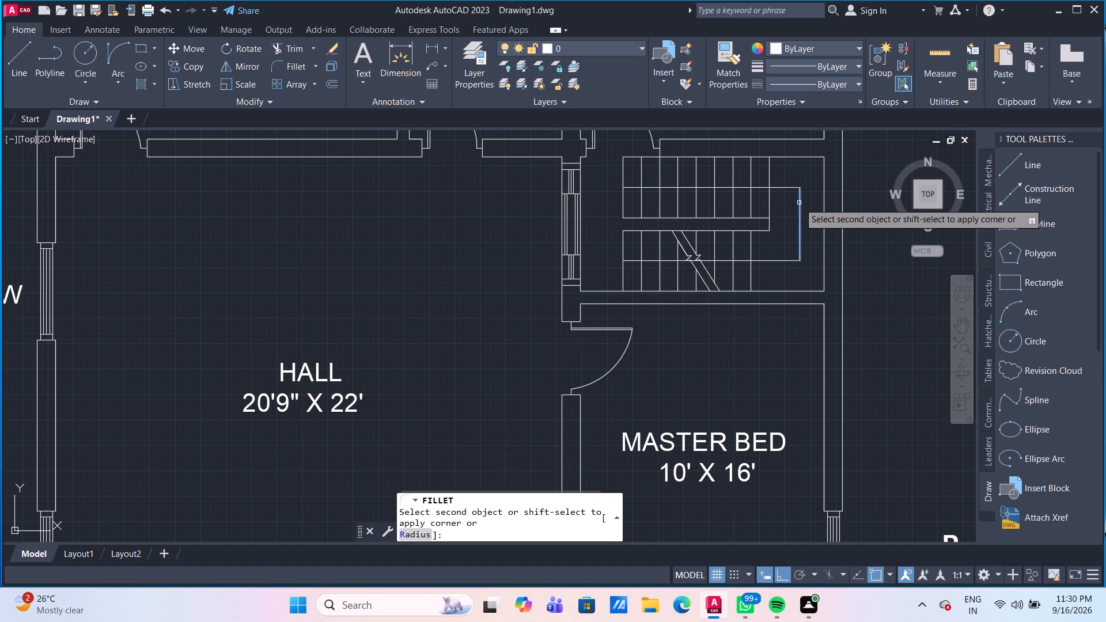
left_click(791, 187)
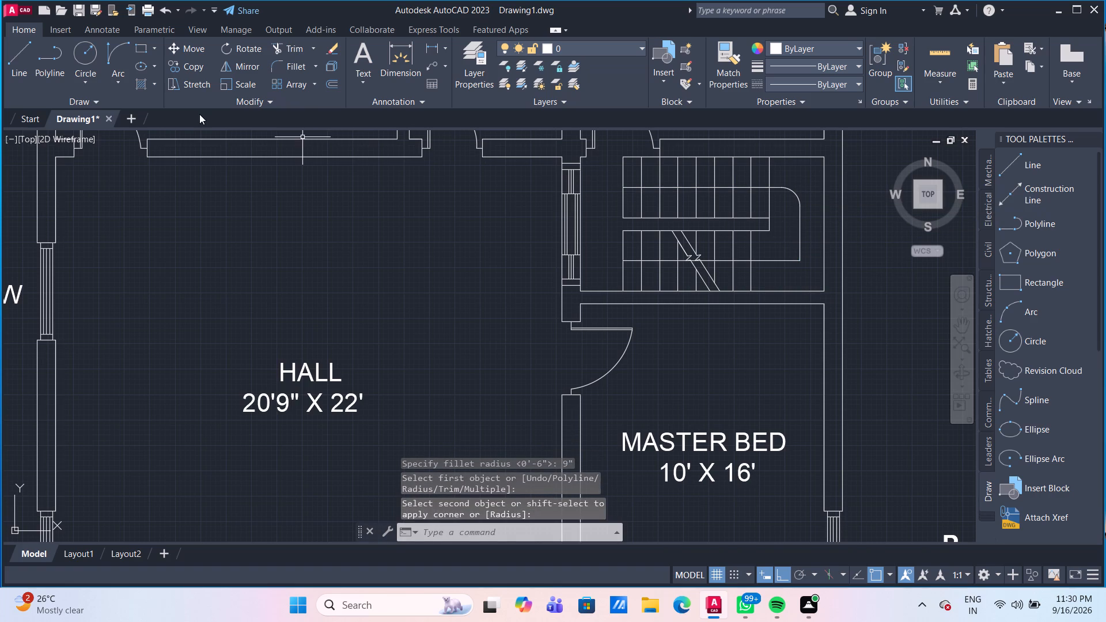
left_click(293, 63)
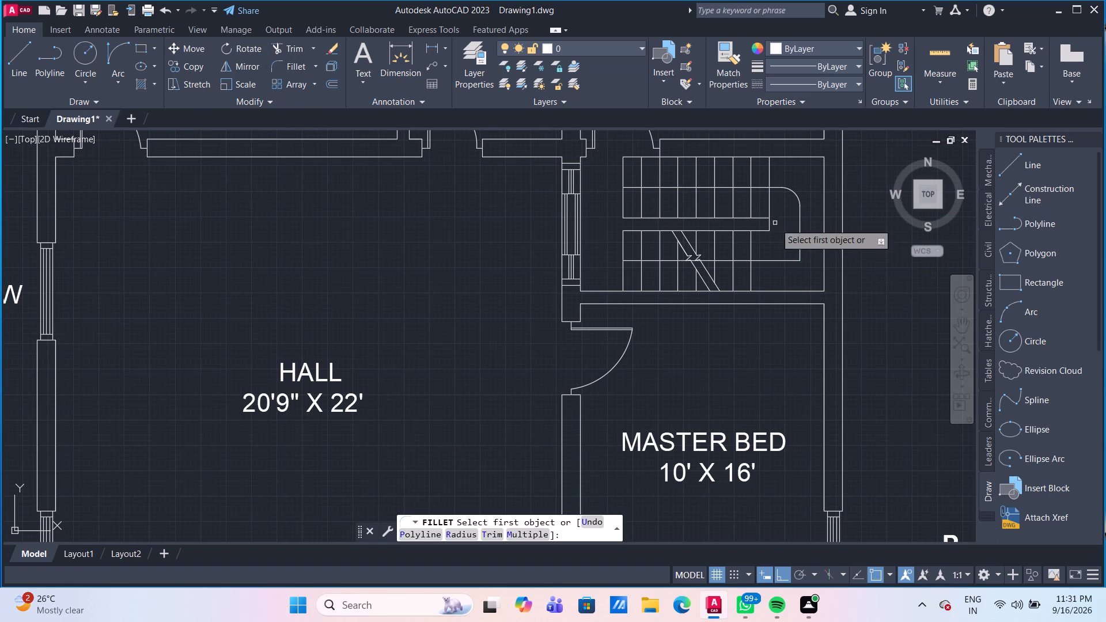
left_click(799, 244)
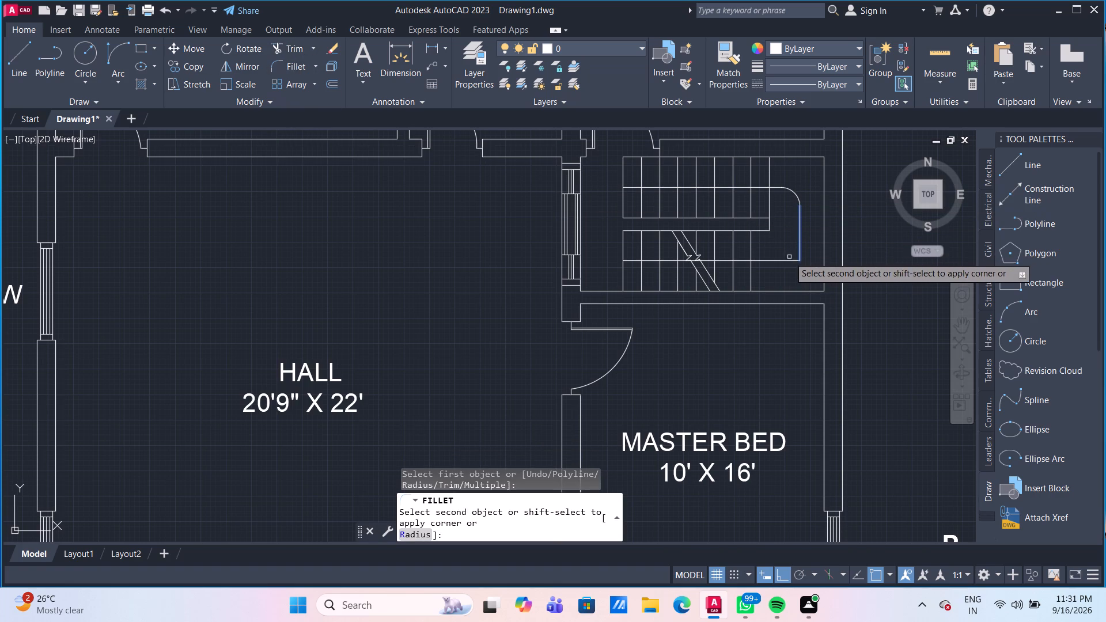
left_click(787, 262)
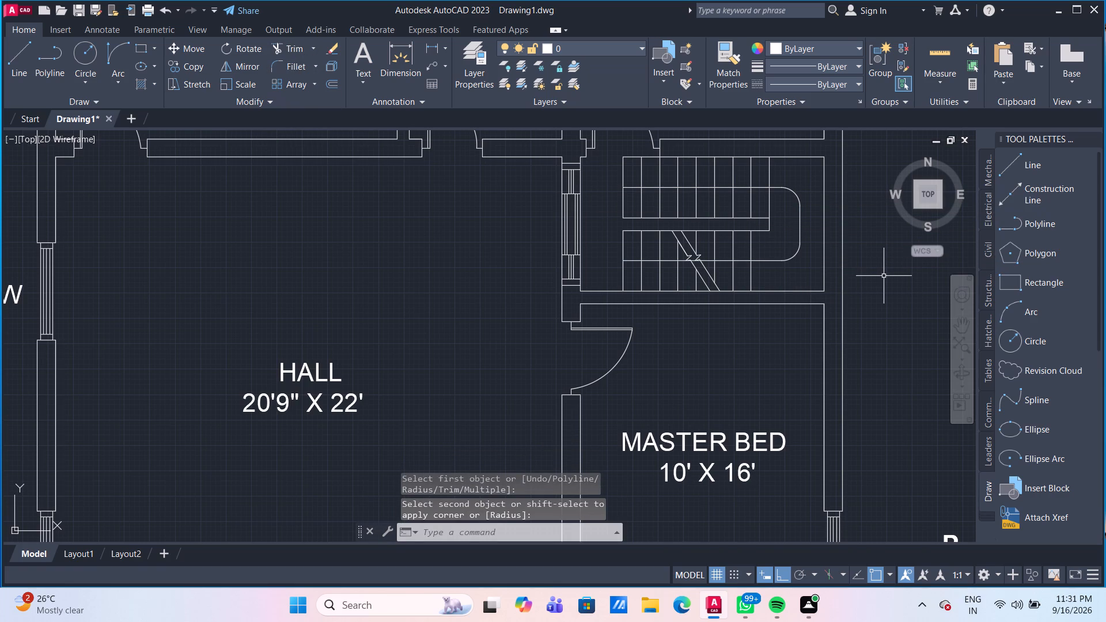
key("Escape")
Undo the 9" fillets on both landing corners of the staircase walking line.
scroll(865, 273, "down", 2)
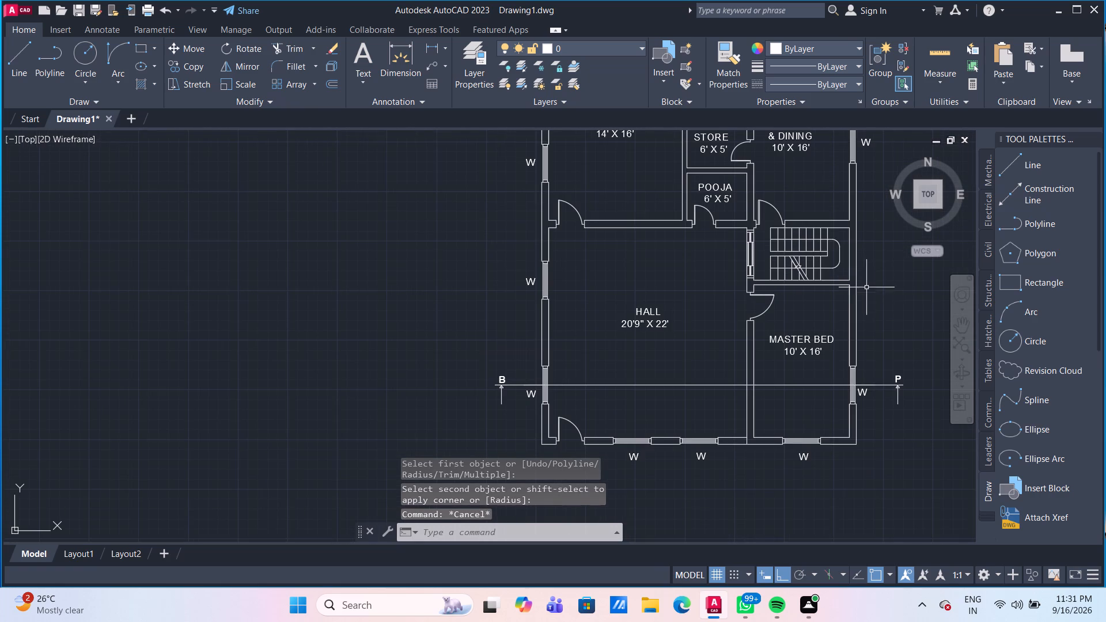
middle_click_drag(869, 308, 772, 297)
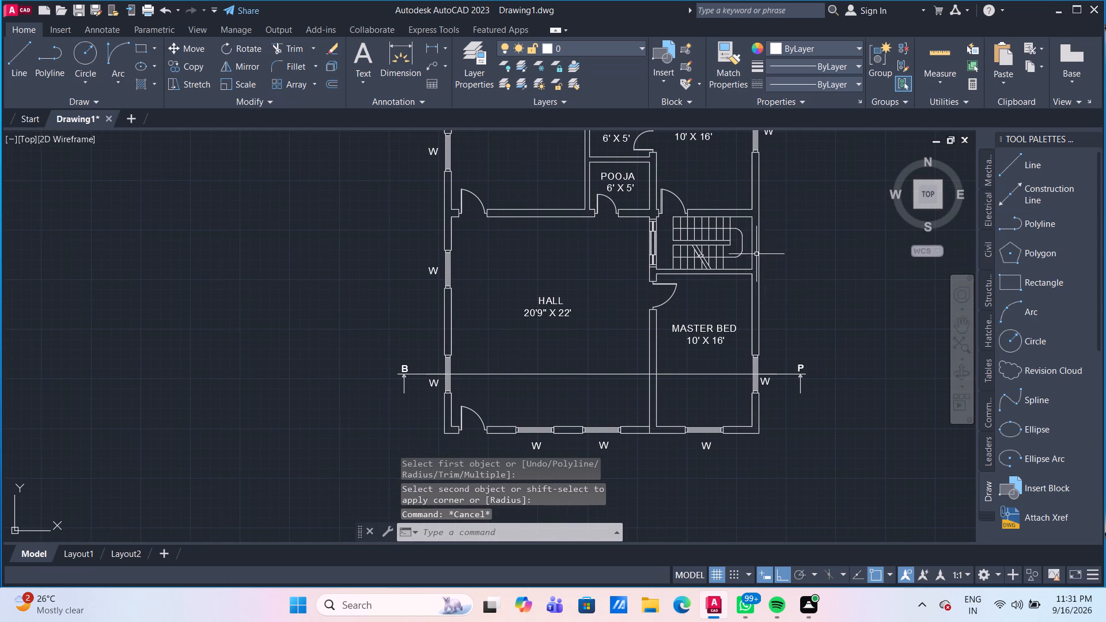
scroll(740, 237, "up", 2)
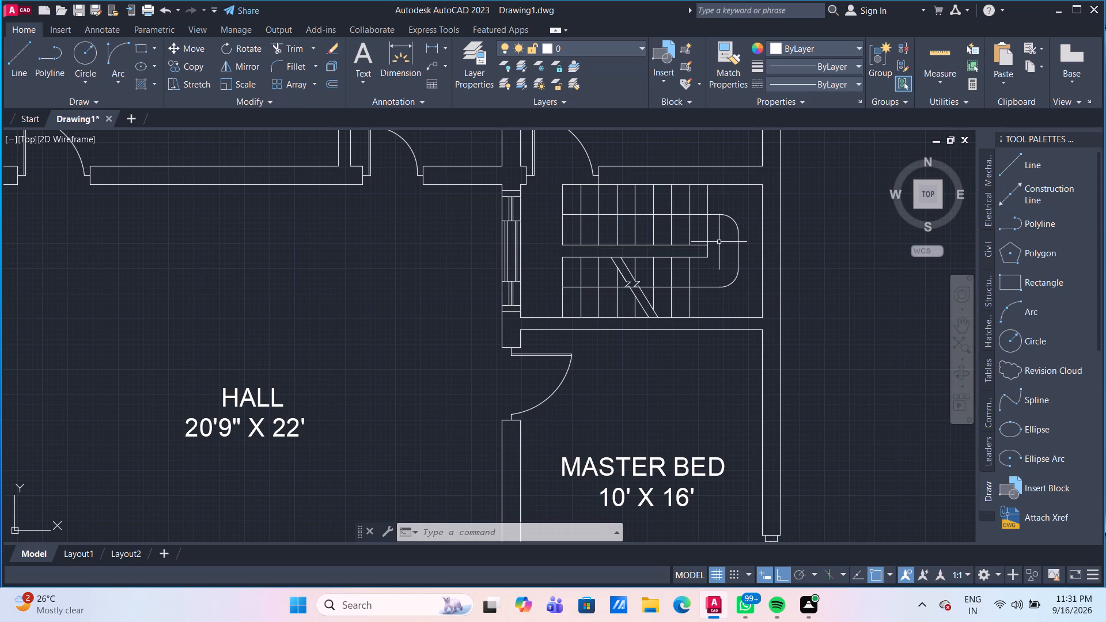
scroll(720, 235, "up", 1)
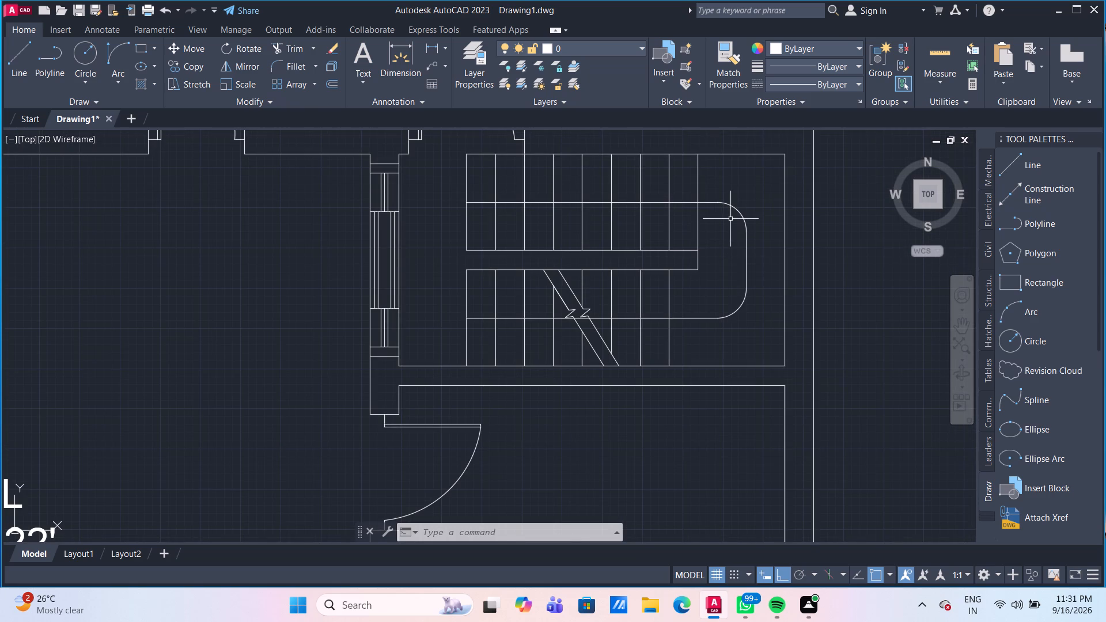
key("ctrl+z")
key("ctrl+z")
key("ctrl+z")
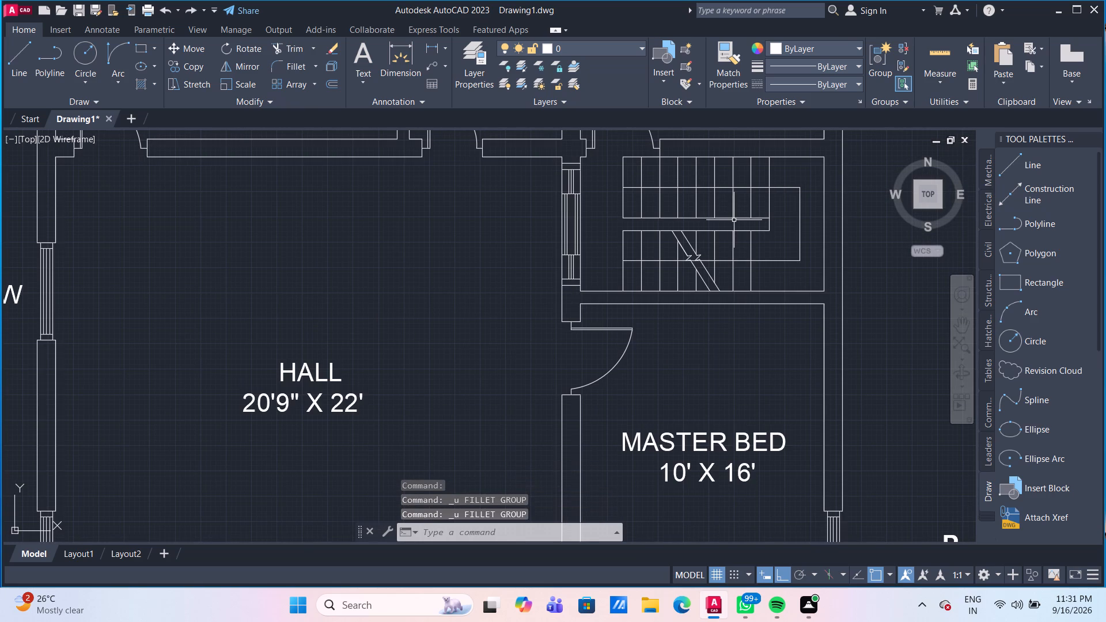
Fillet both landing corners of the staircase walking line with a 1' radius.
left_click(275, 66)
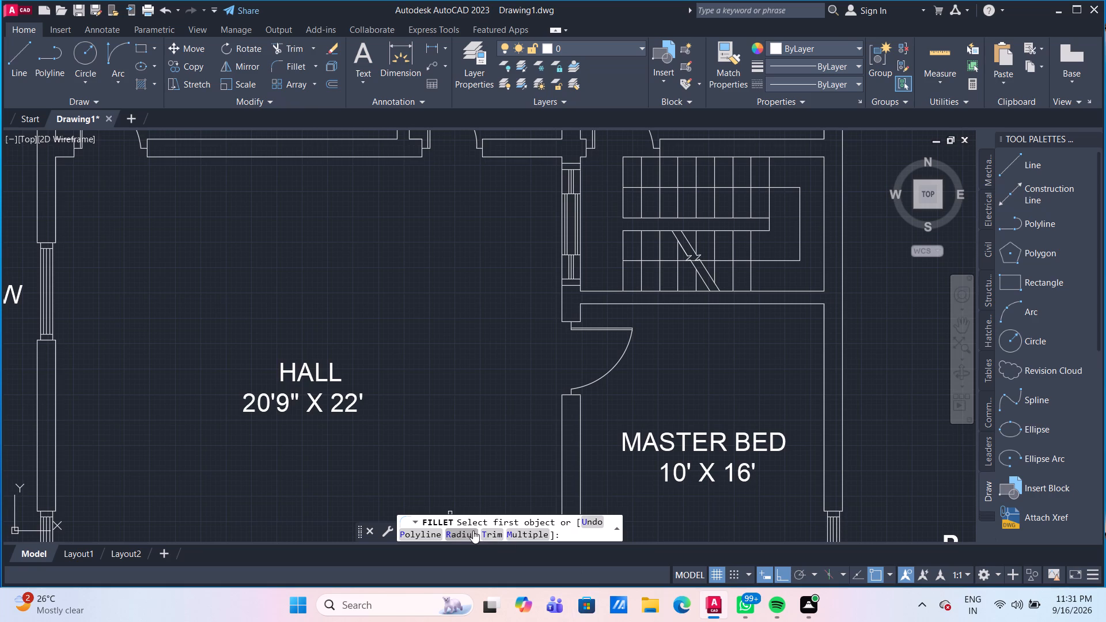
left_click(472, 530)
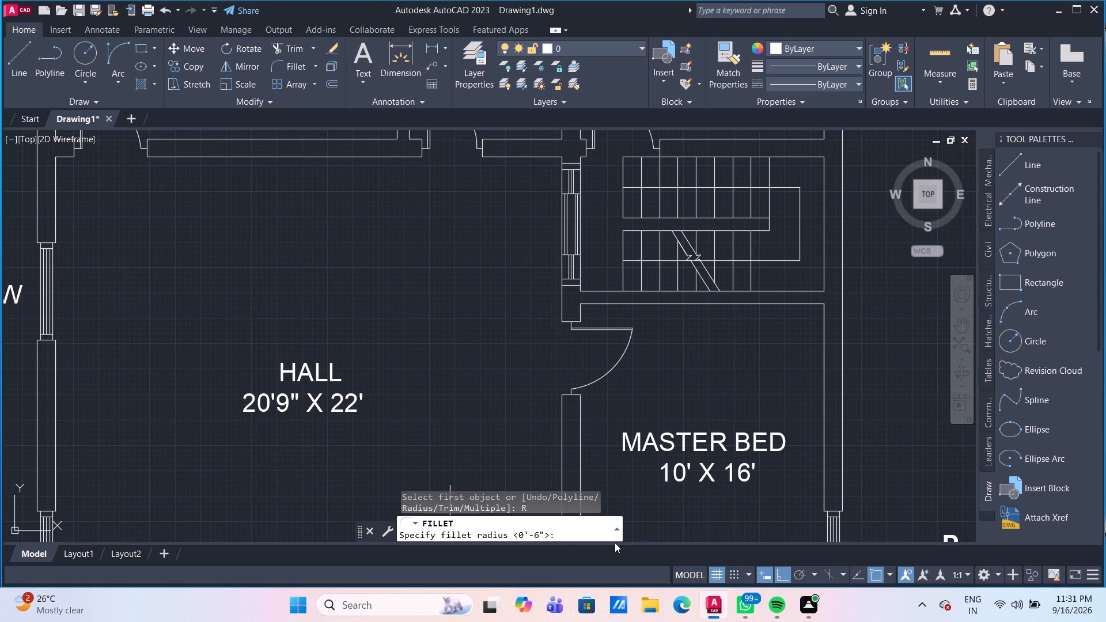
type("1'")
key("Return")
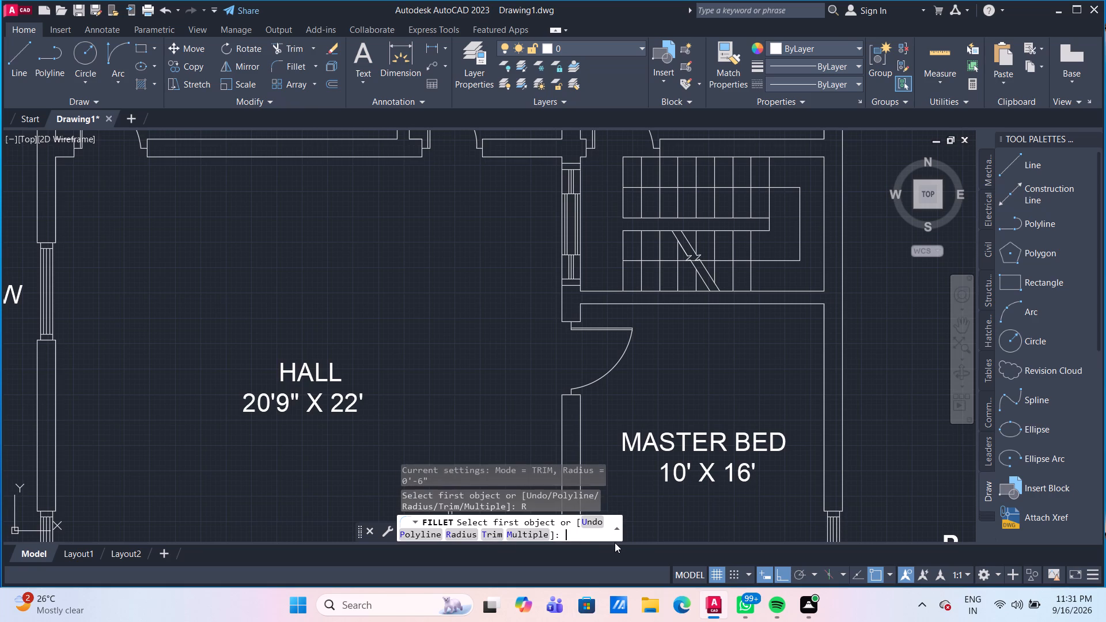
left_click(799, 204)
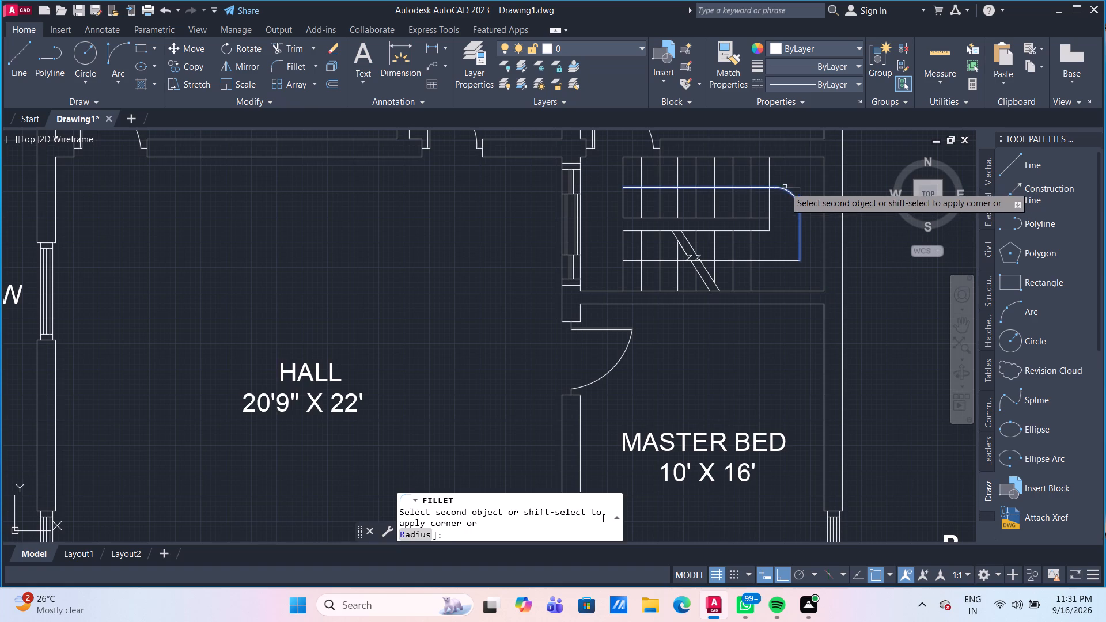
left_click(785, 187)
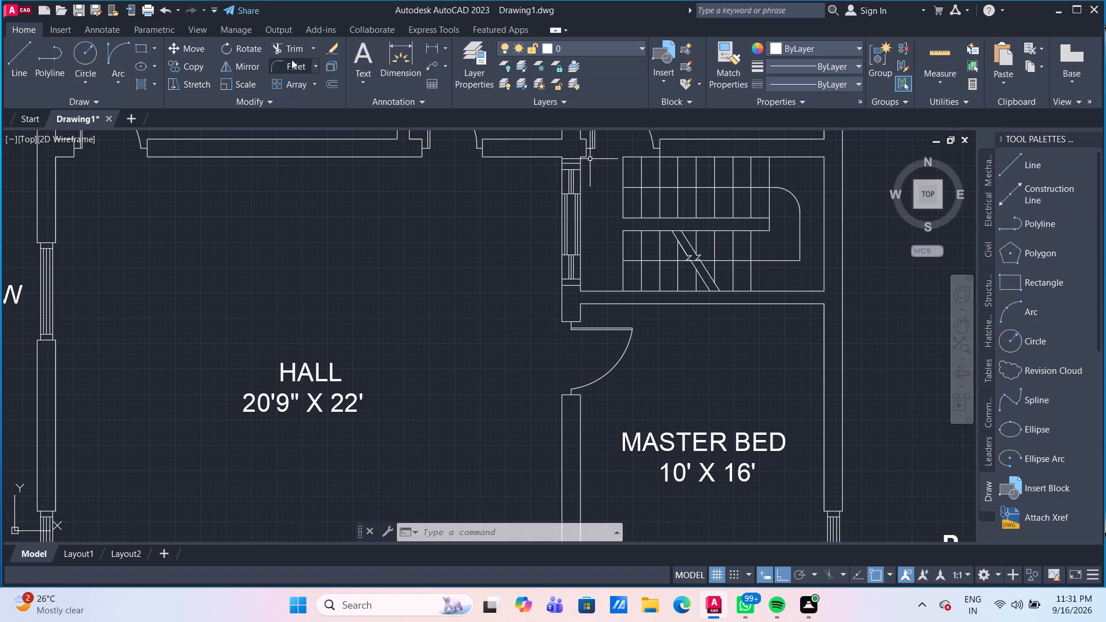
left_click(292, 69)
left_click(799, 238)
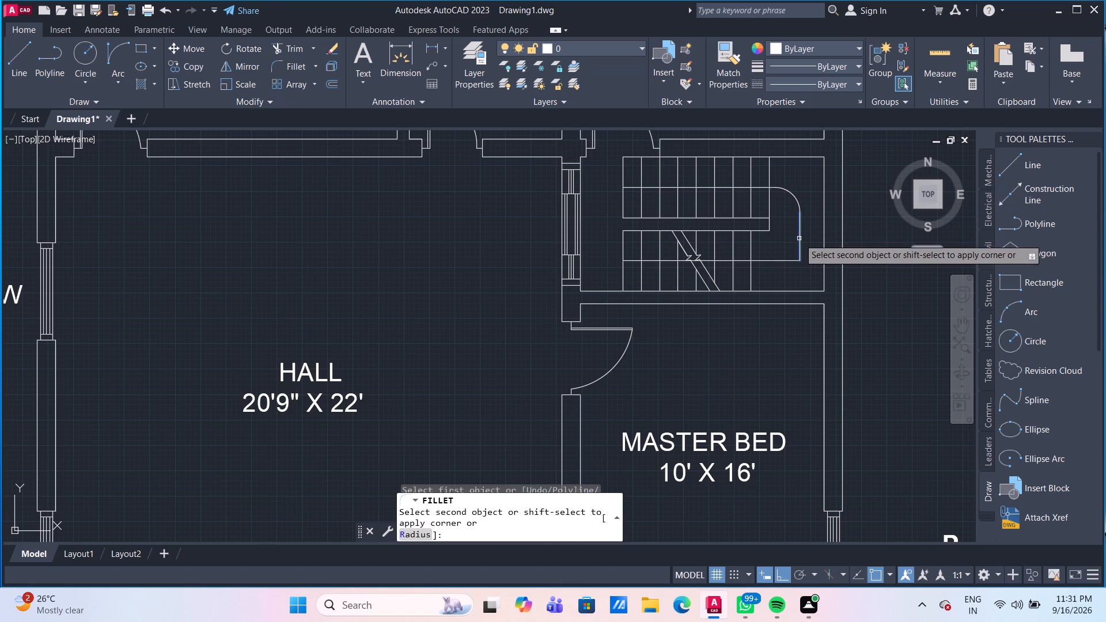
left_click(786, 262)
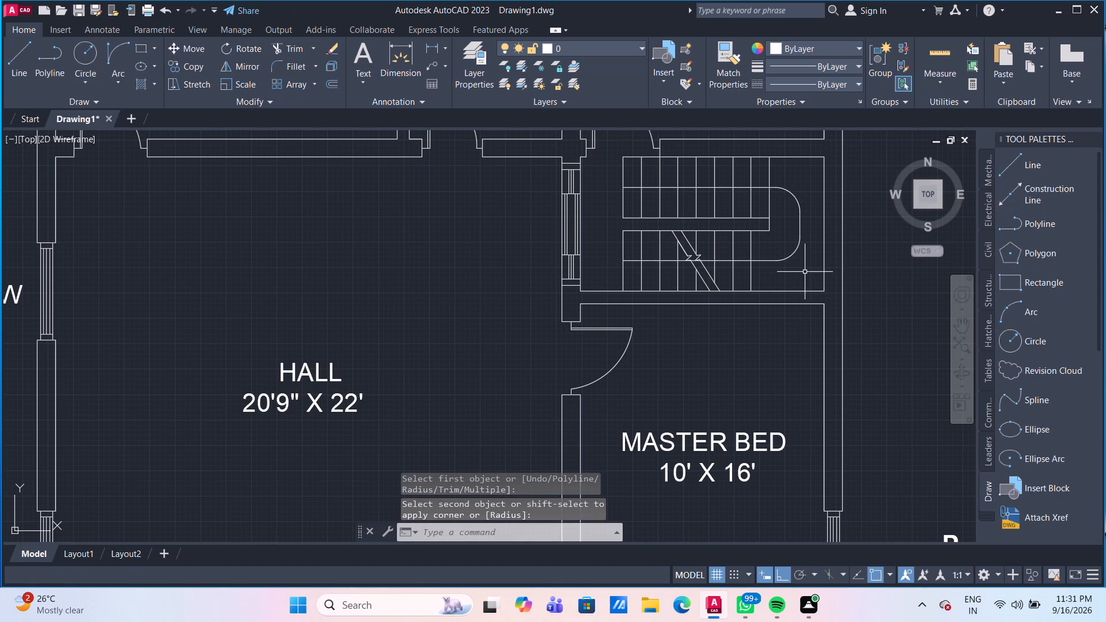
key("Escape")
Copy the entire floor plan with its labels and section line horizontally about 49' to the right of the original.
scroll(805, 272, "down", 3)
middle_click_drag(855, 288, 797, 291)
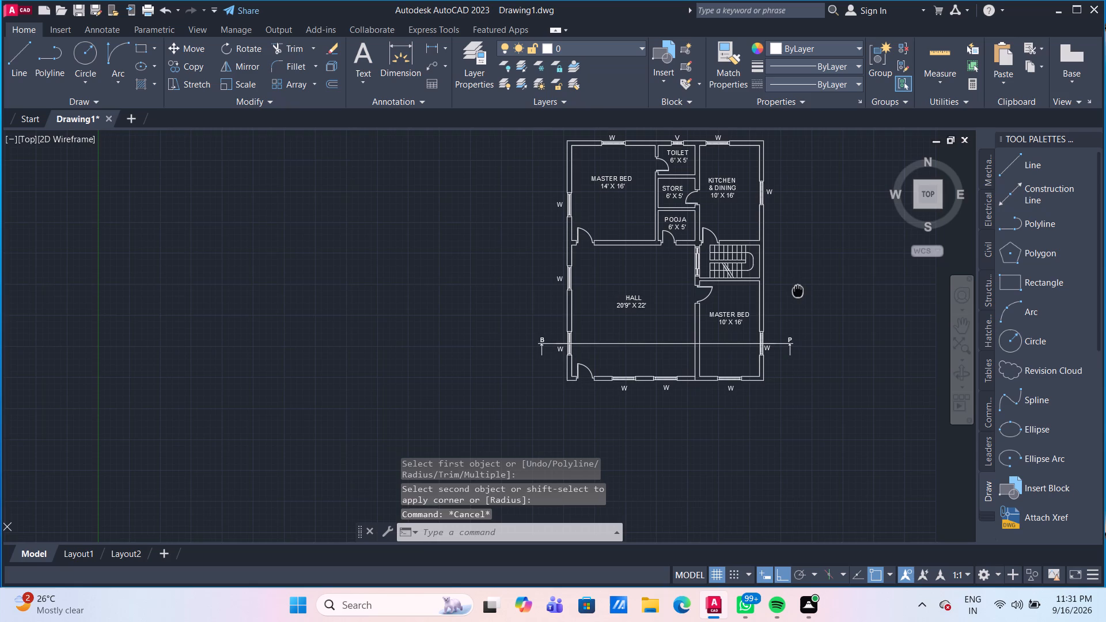
middle_click_drag(797, 291, 747, 304)
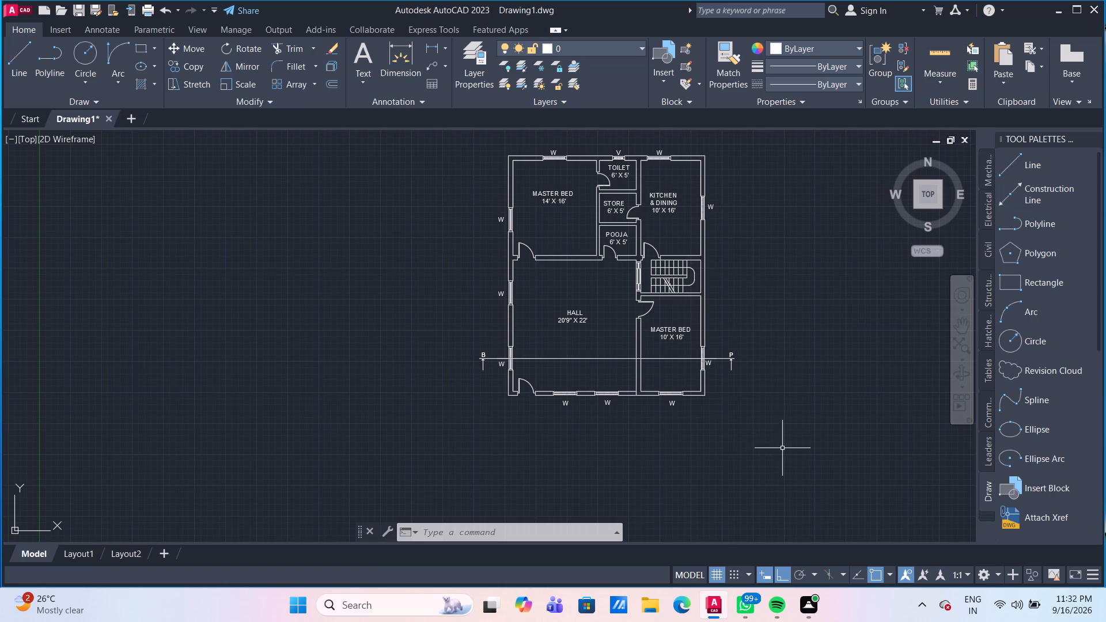
scroll(767, 434, "down", 1)
left_click_drag(768, 439, 758, 428)
left_click(578, 244)
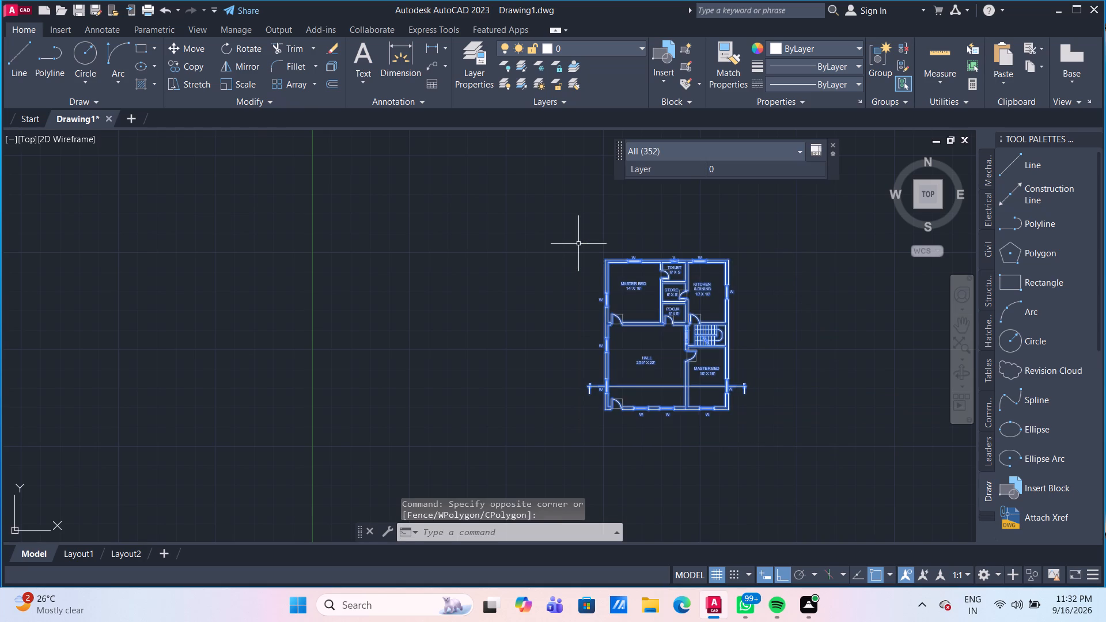
type("CO")
key("Return")
scroll(729, 377, "up", 2)
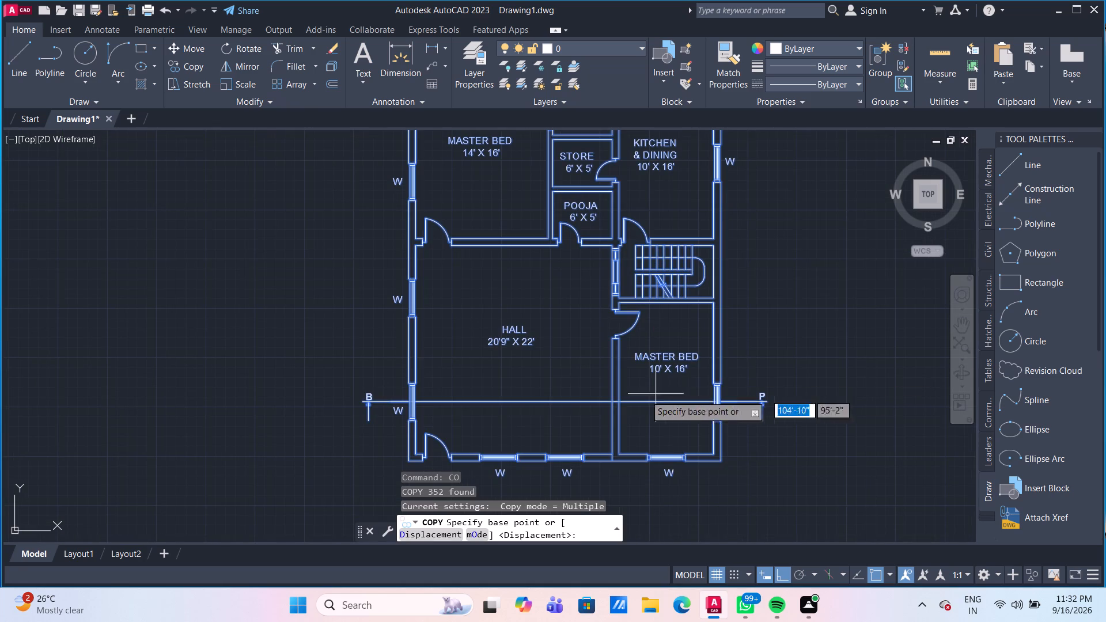
scroll(359, 406, "up", 1)
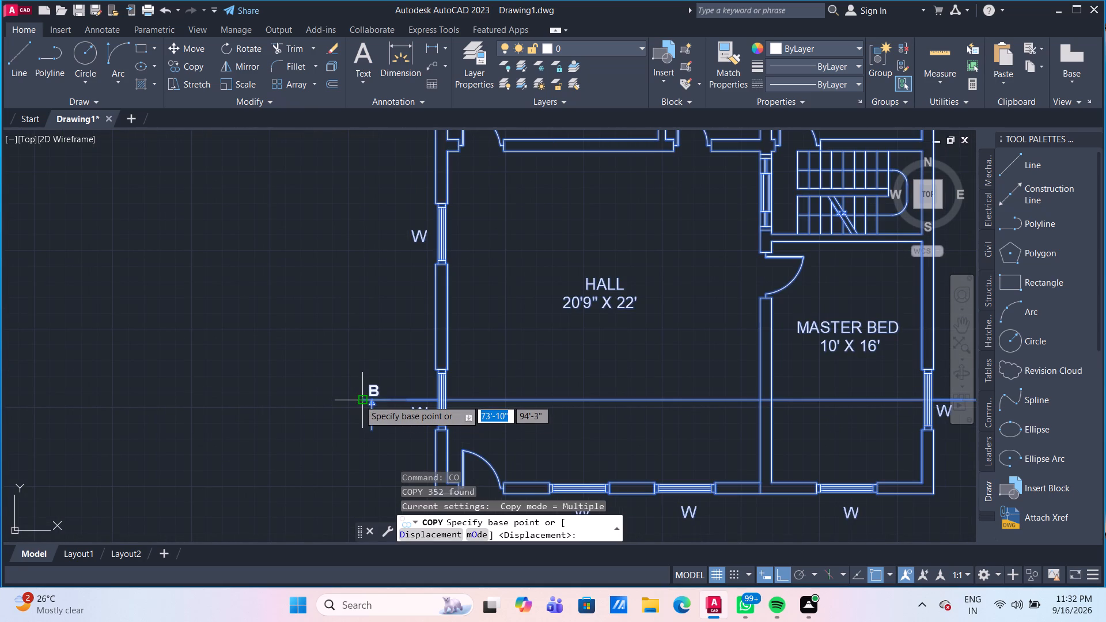
left_click(359, 400)
scroll(631, 404, "down", 3)
middle_click_drag(626, 403, 522, 380)
scroll(637, 380, "up", 2)
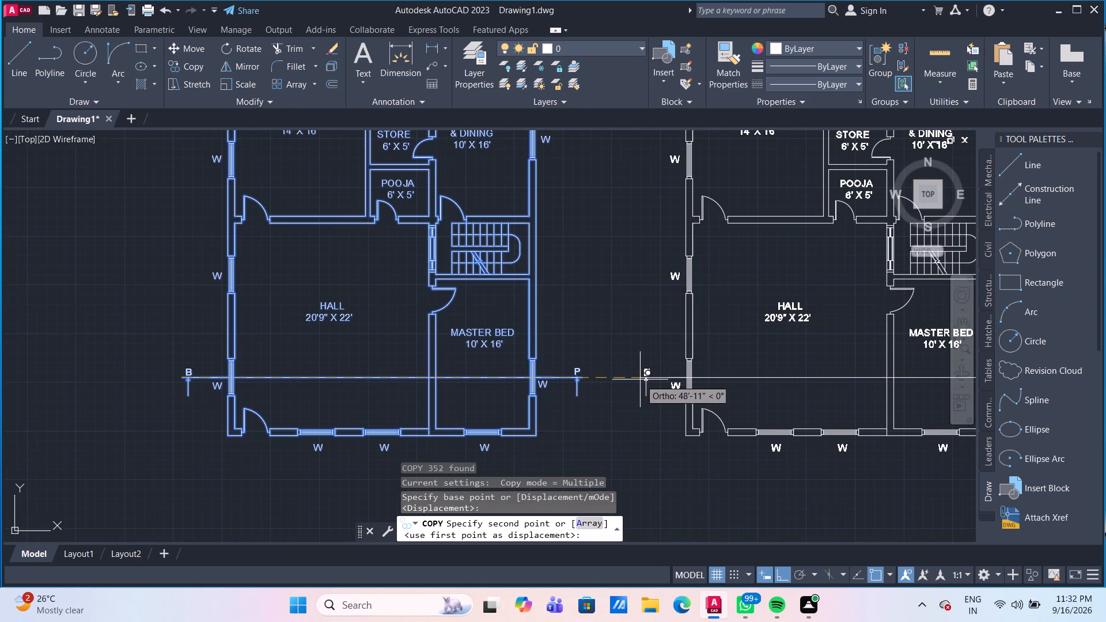
left_click(640, 380)
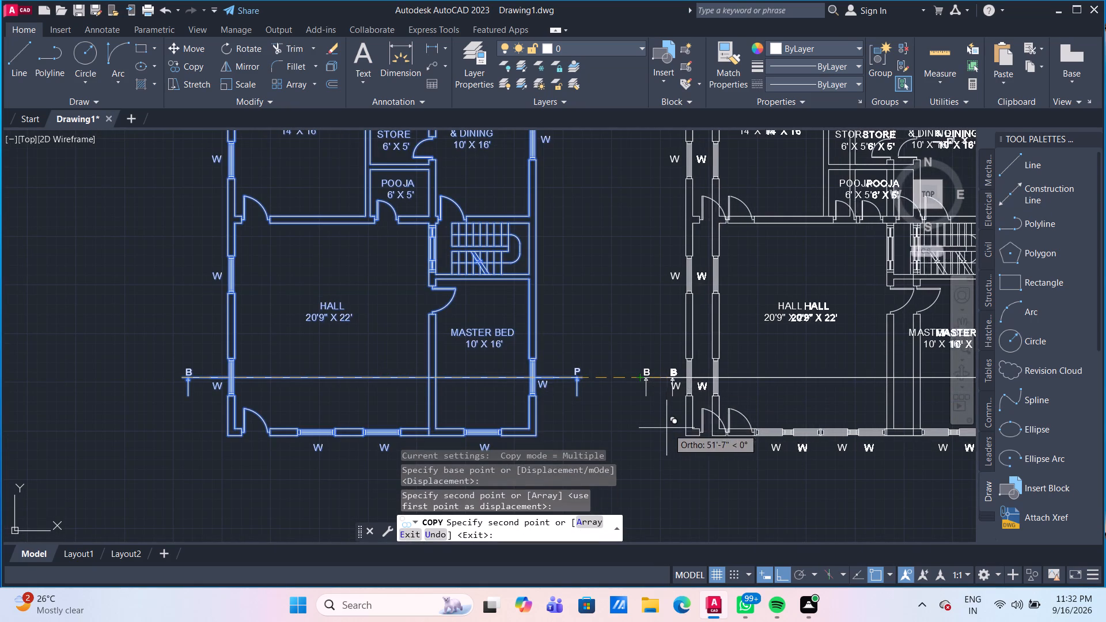
key("Escape")
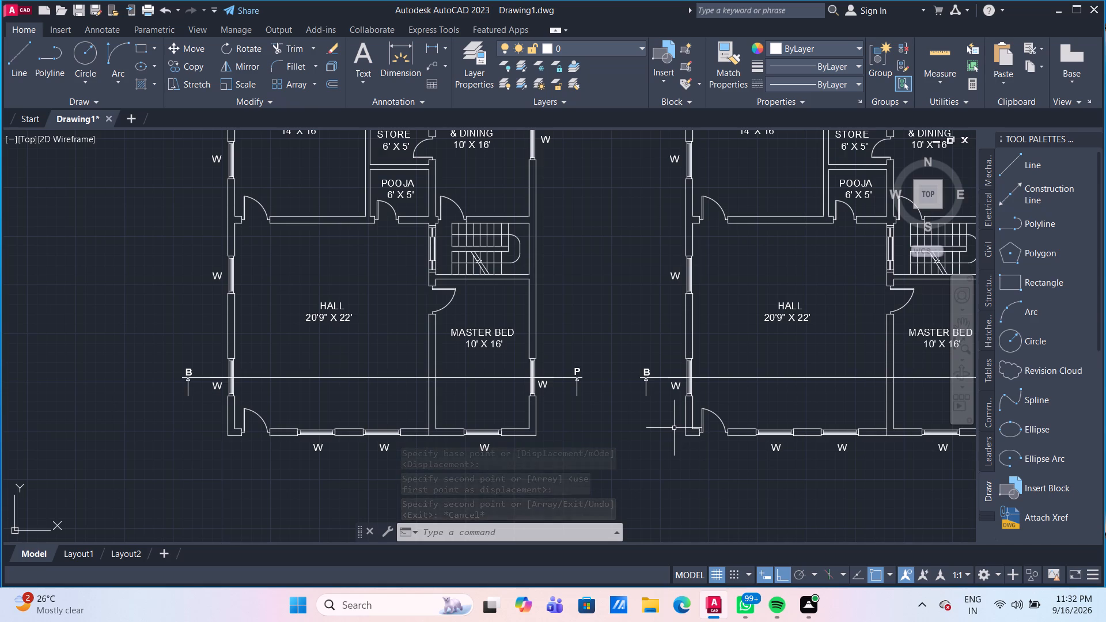
Move the whole copied floor plan 1' further right, away from the original.
scroll(670, 425, "down", 2)
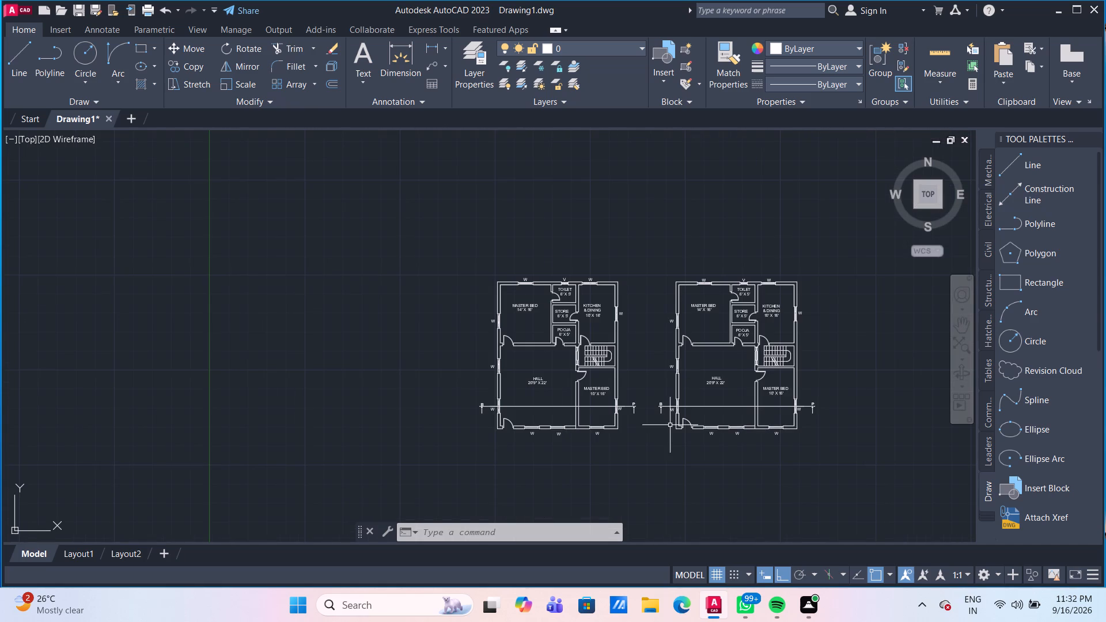
scroll(869, 452, "down", 1)
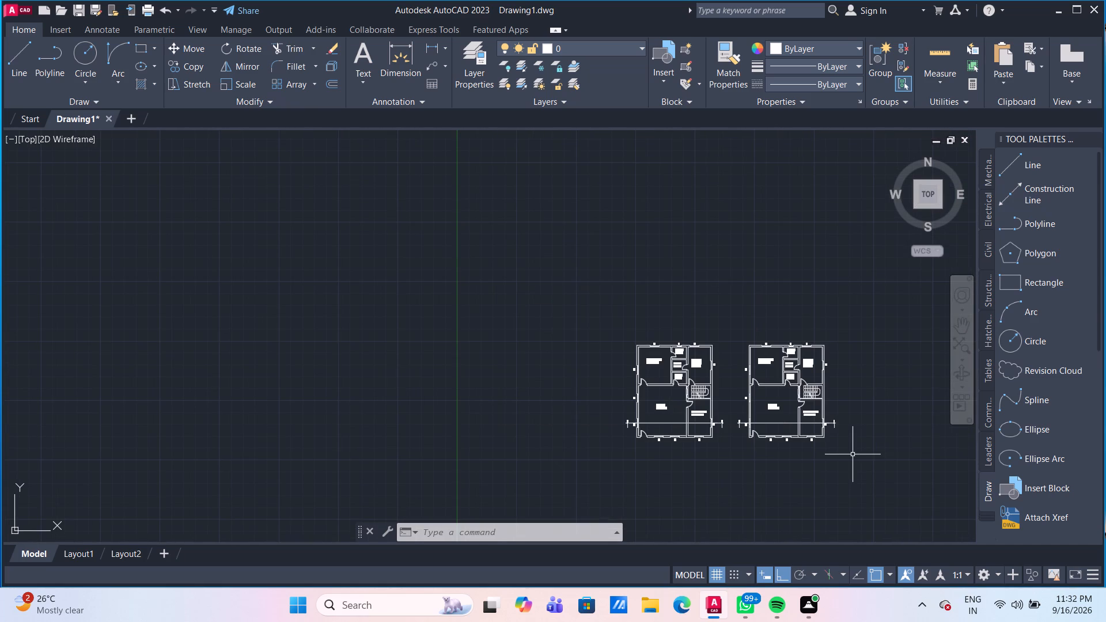
left_click(853, 454)
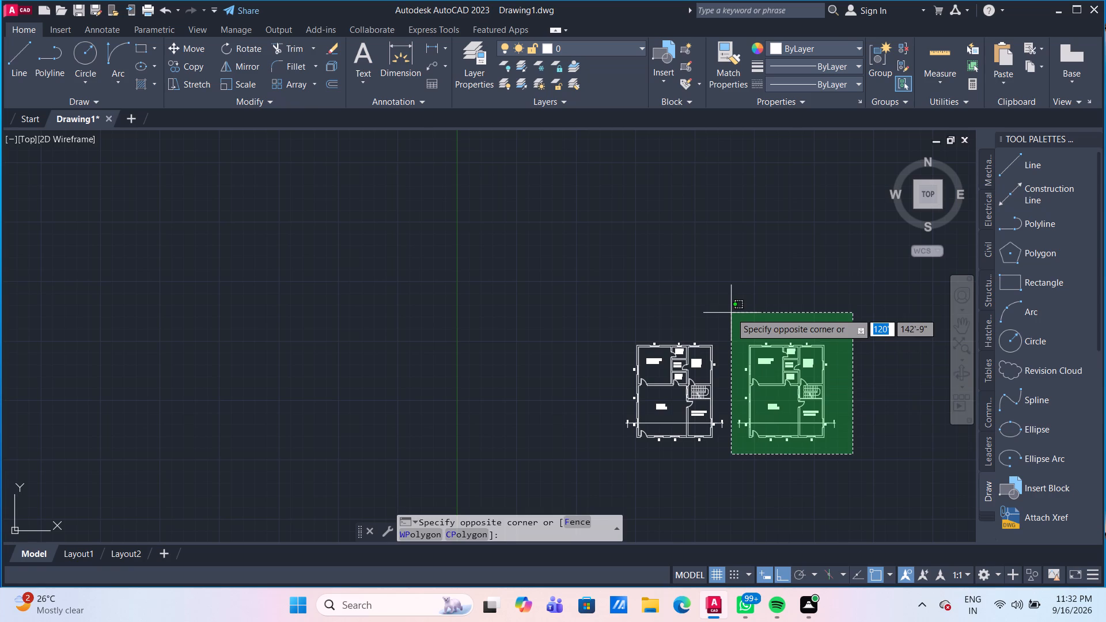
left_click(731, 313)
key("m")
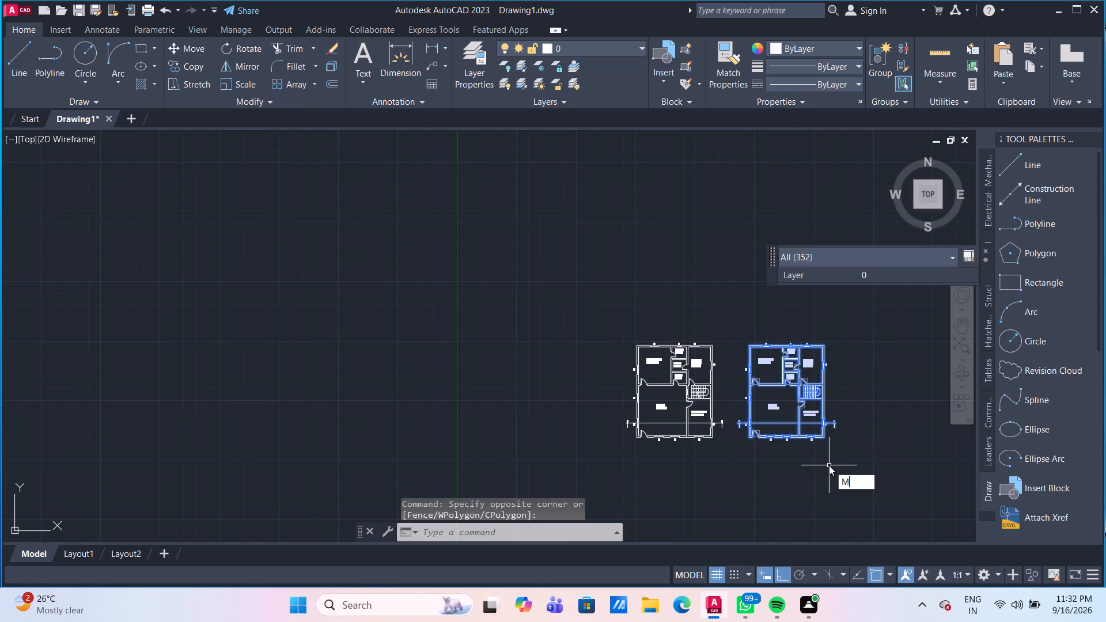
key("Return")
scroll(829, 449, "up", 2)
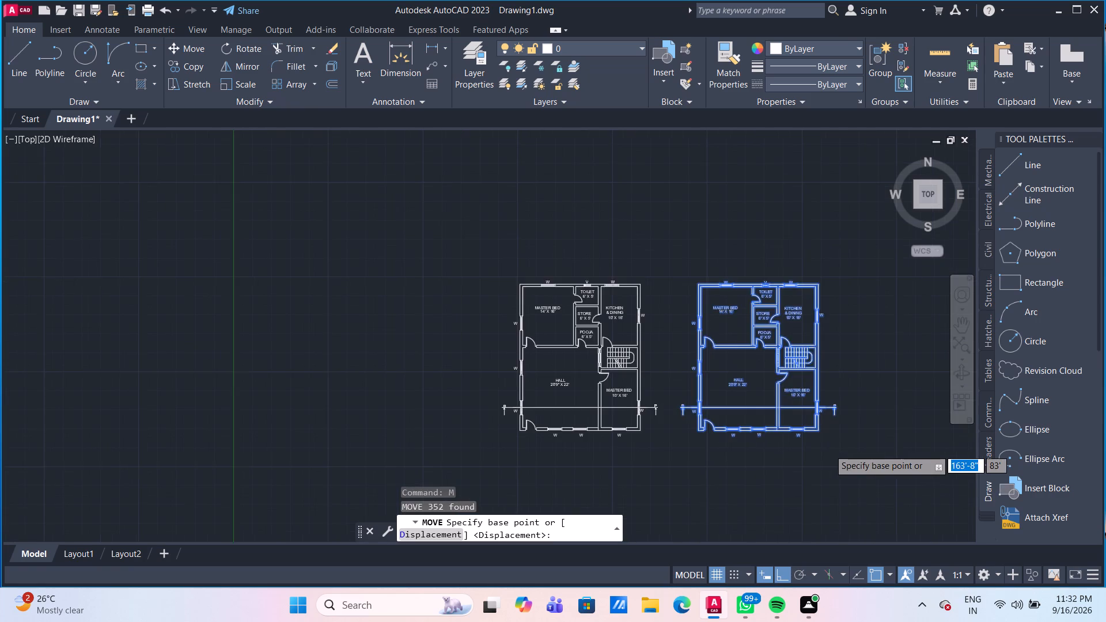
scroll(833, 383, "up", 2)
left_click(842, 389)
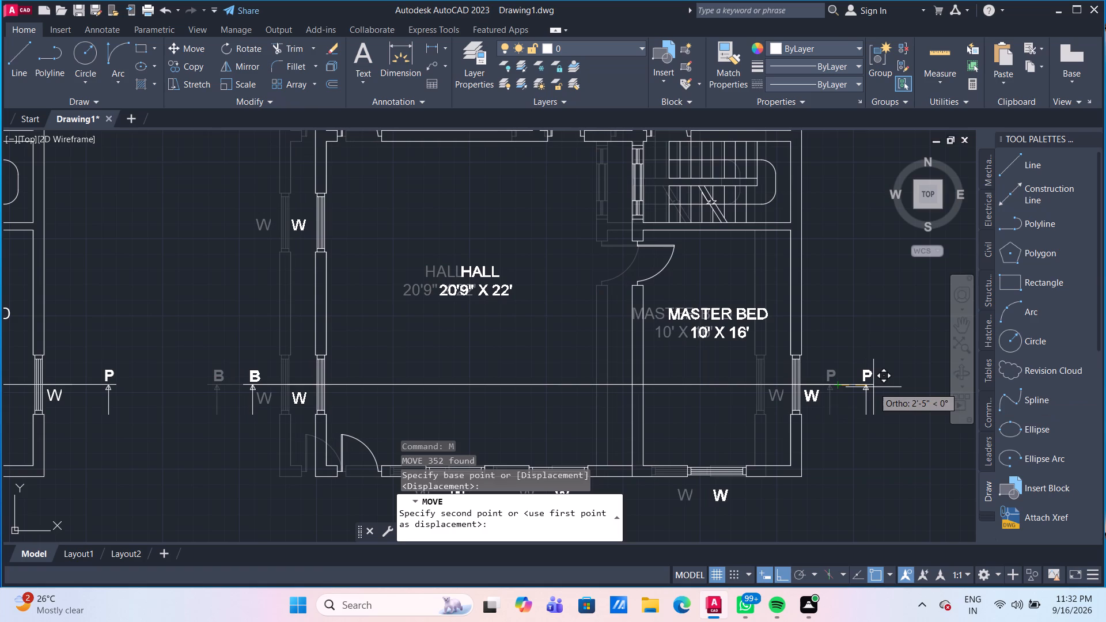
type("1'")
key("Return")
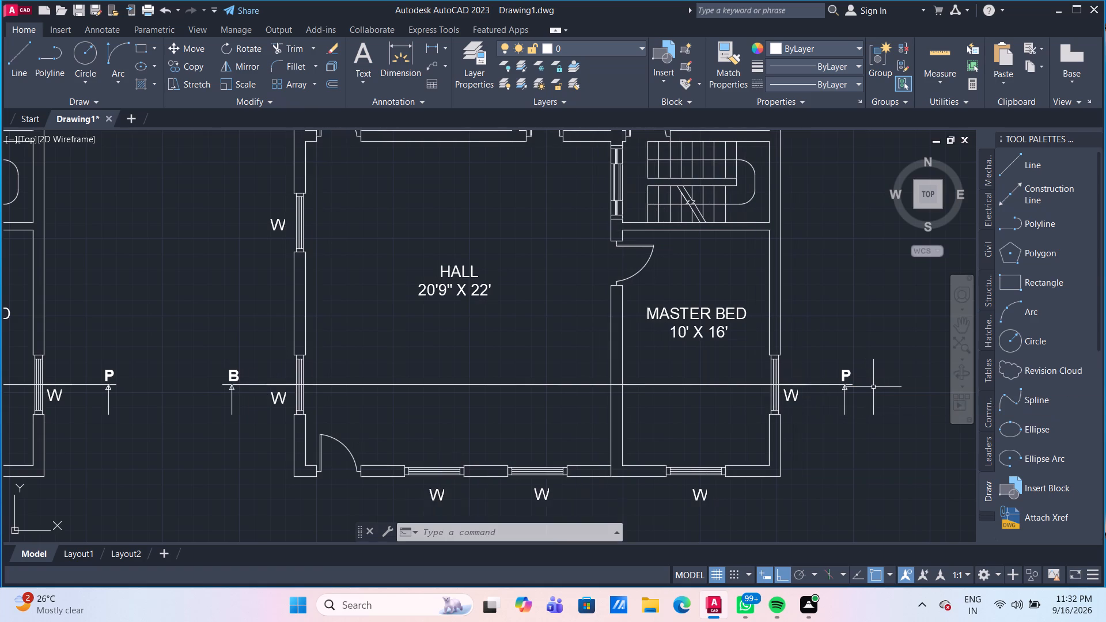
Move the whole copied floor plan another 3' to the right, widening the gap to the original.
scroll(873, 387, "down", 4)
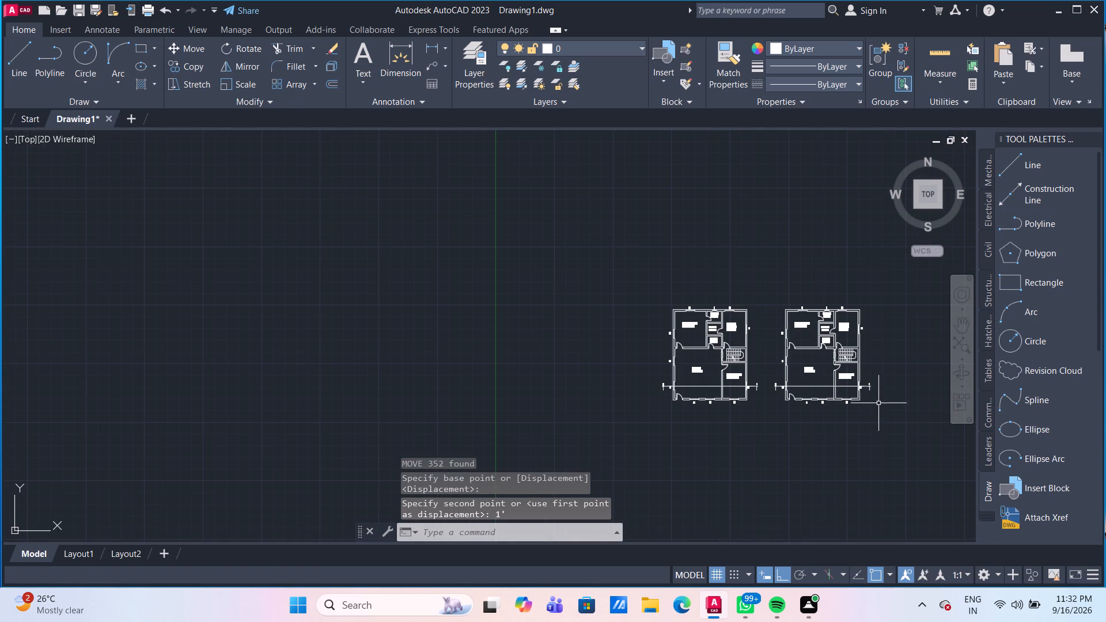
middle_click_drag(810, 431, 632, 424)
scroll(641, 414, "up", 2)
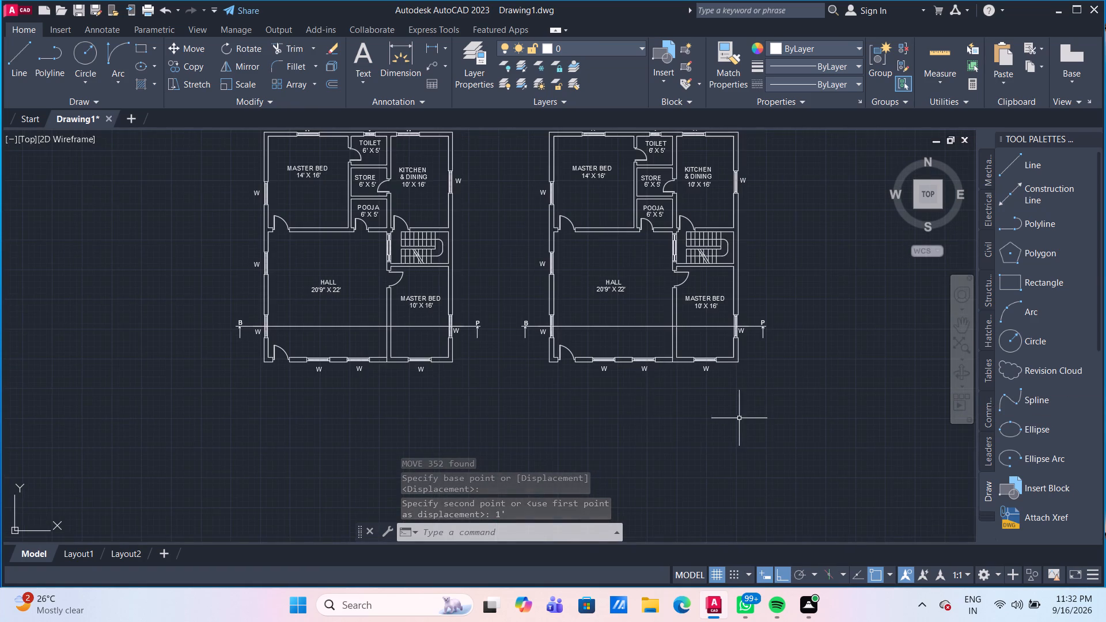
scroll(775, 419, "down", 2)
middle_click_drag(775, 420, 720, 426)
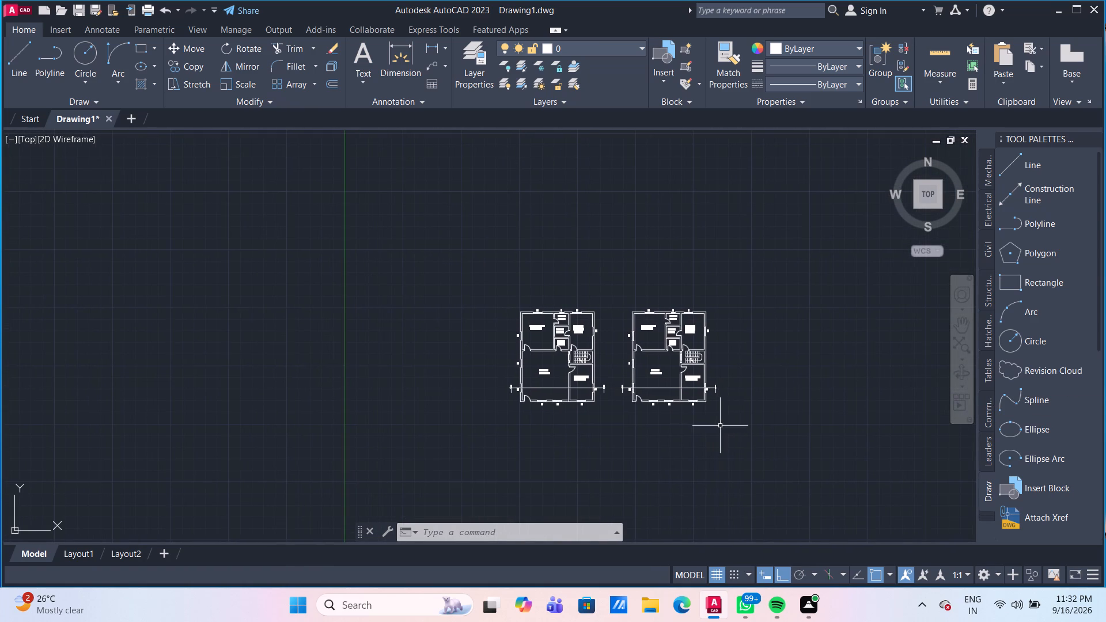
left_click_drag(740, 429, 709, 404)
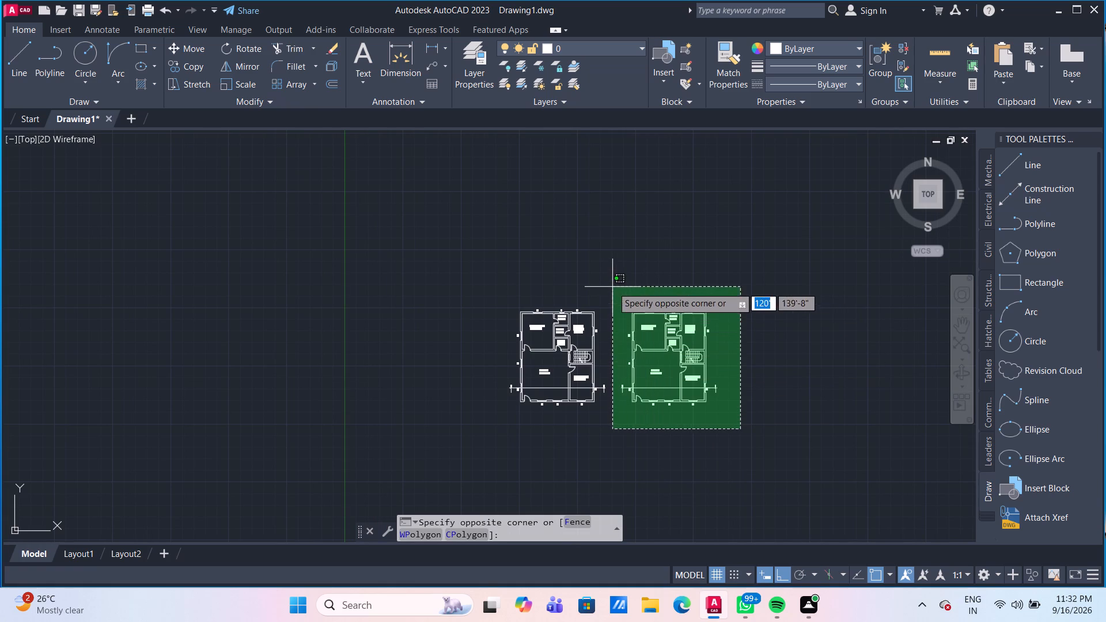
left_click(612, 287)
key("m")
key("Return")
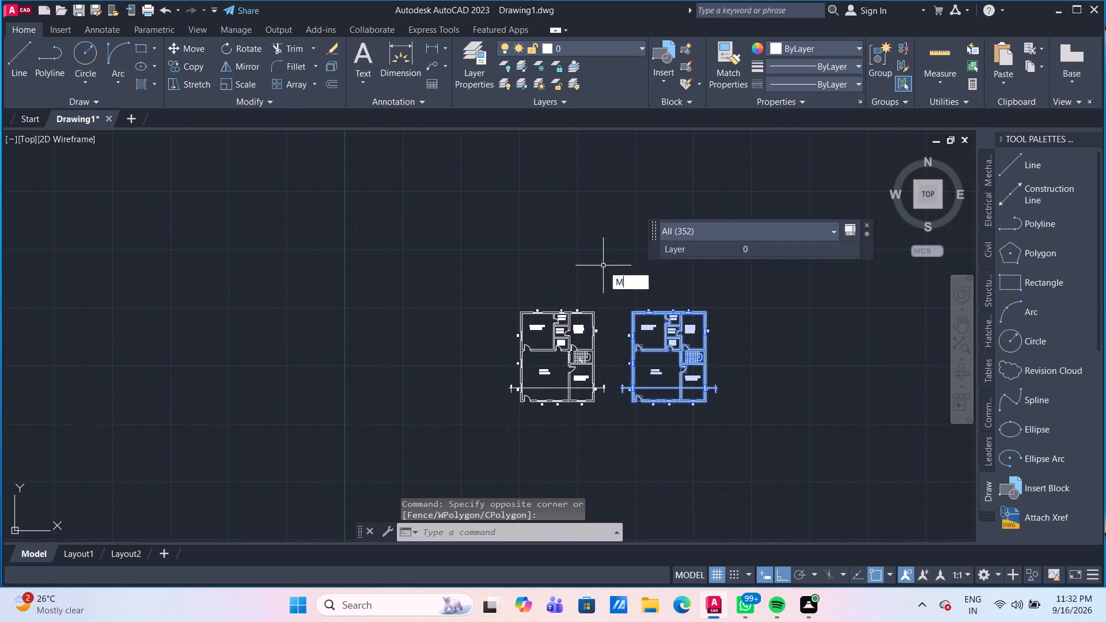
scroll(708, 391, "up", 2)
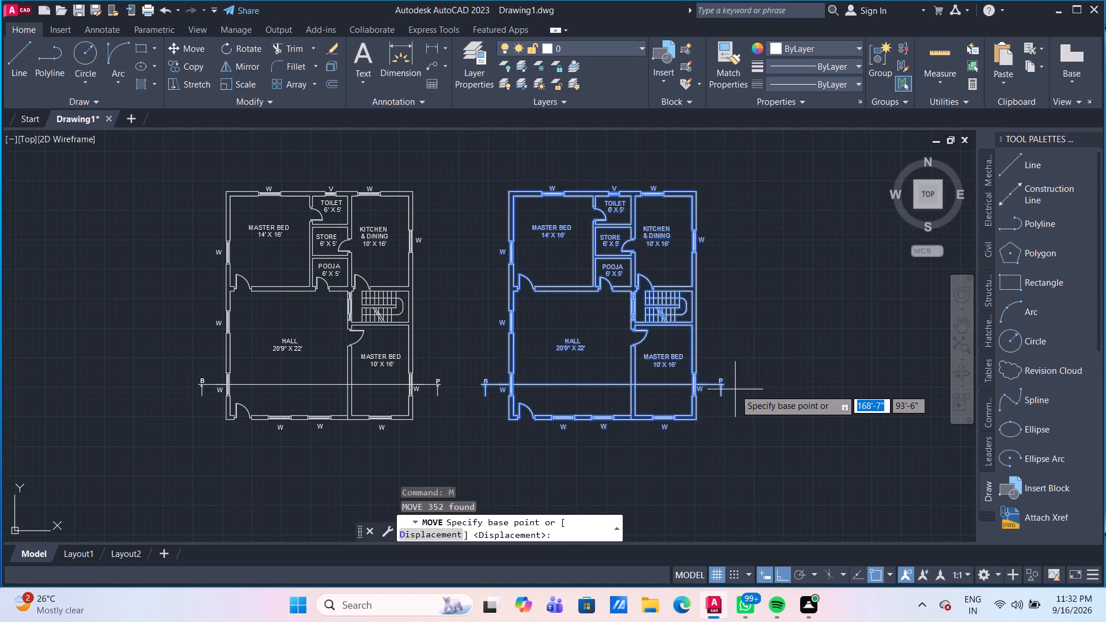
left_click(728, 388)
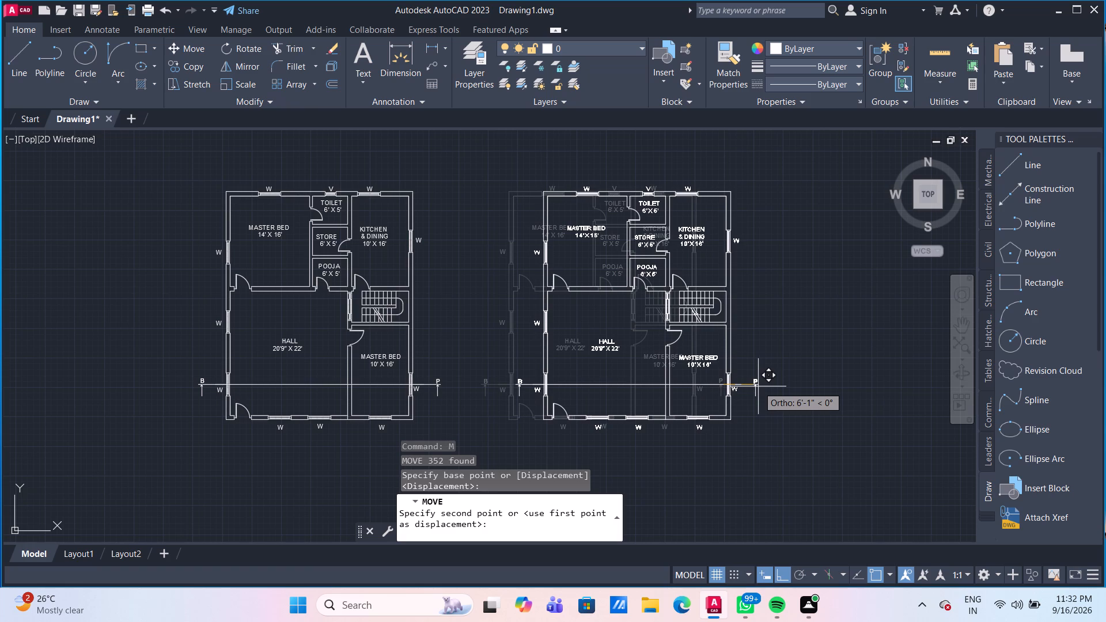
type("3'")
key("Return")
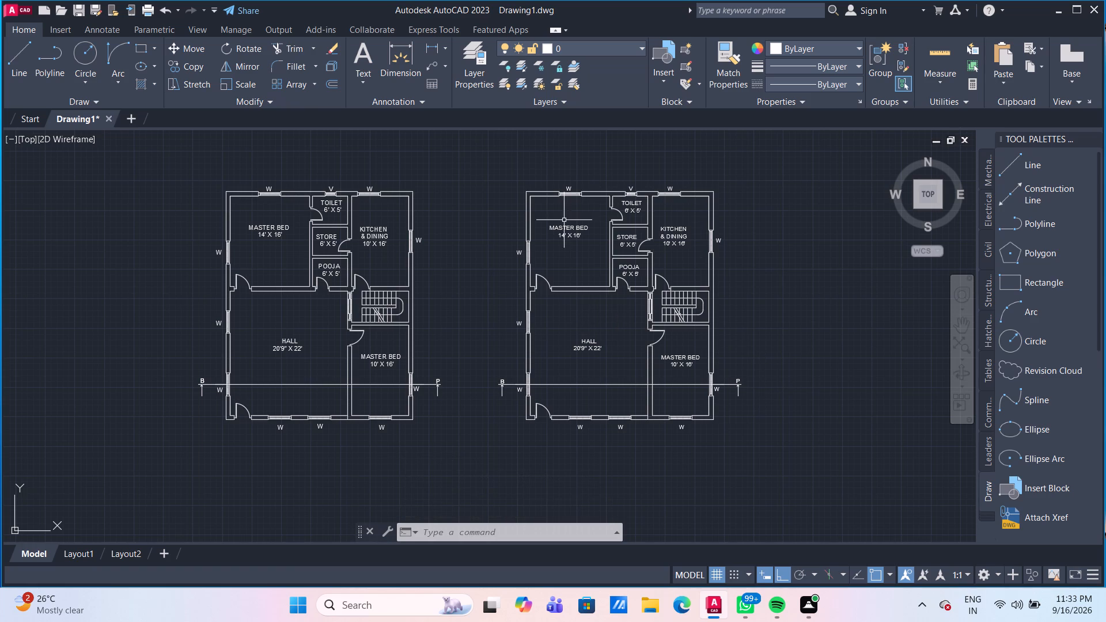
In the copied plan, replace the room name in the 14' X 16' MASTER BED label with GUEST.
scroll(564, 220, "up", 2)
double_click(607, 241)
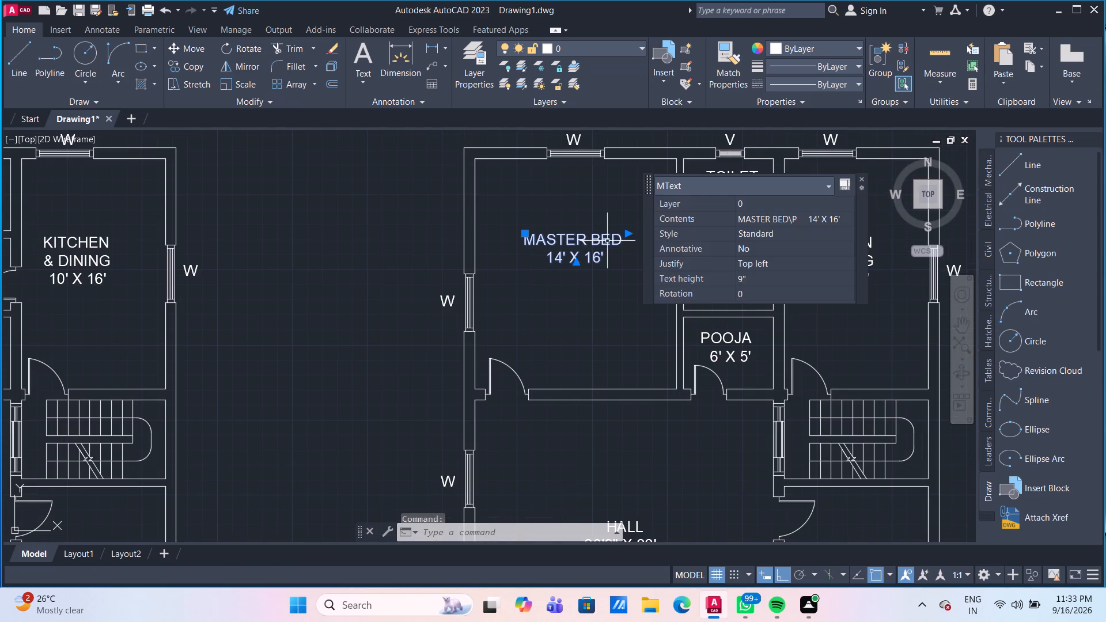
left_click(618, 240)
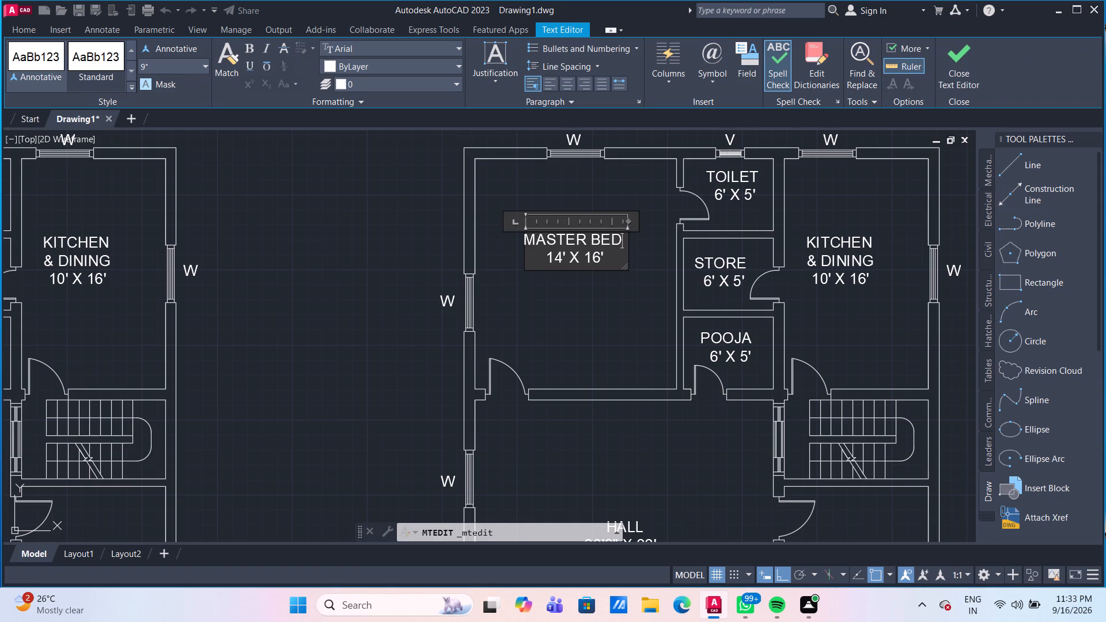
key("BackSpace")
key("BackSpace")
key("BackSpace")
key("BackSpace")
key("BackSpace")
key("BackSpace")
key("BackSpace")
key("BackSpace")
key("BackSpace")
key("BackSpace")
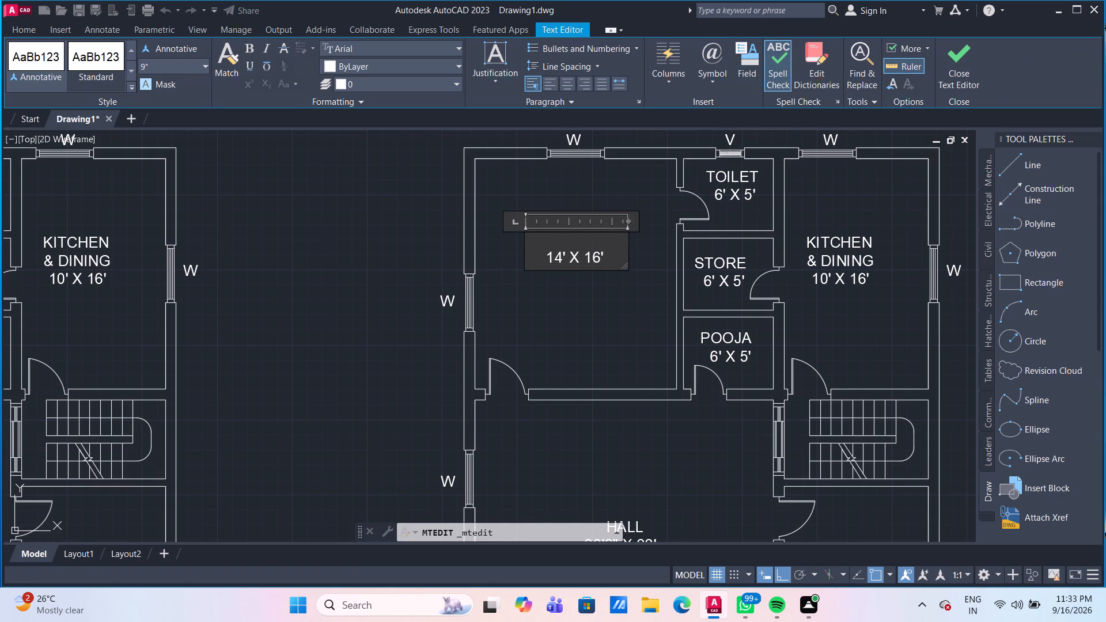
key("g")
type("UEST")
Centre the word GUEST above the 14' X 16' line using leading spaces, and finish the text edit.
left_click(527, 242)
key("space")
key("space")
key("space")
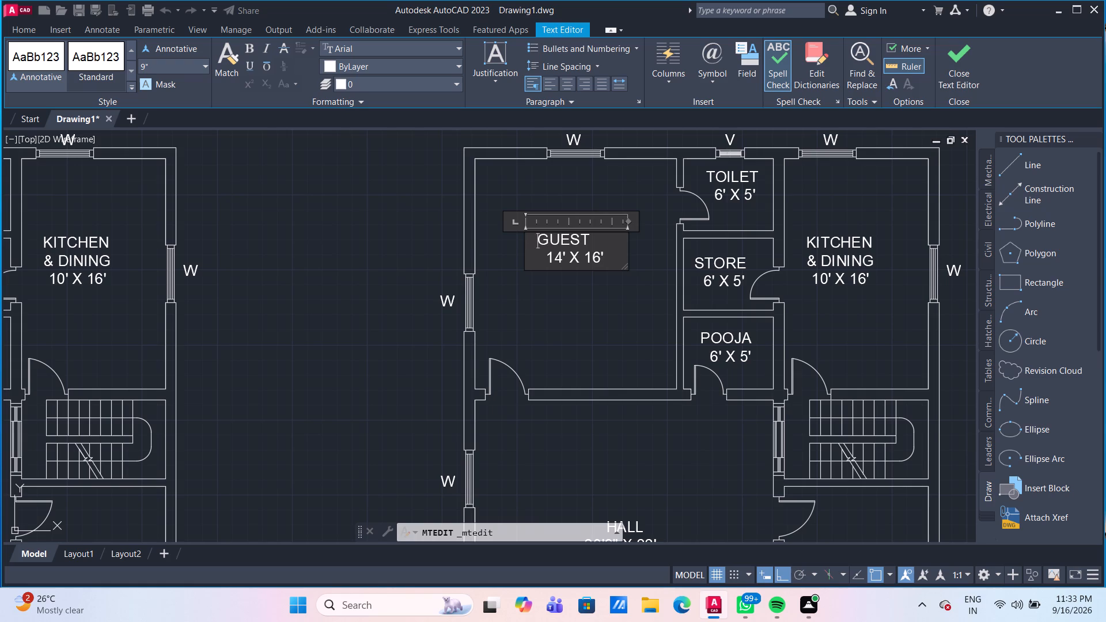
key("space")
key("space")
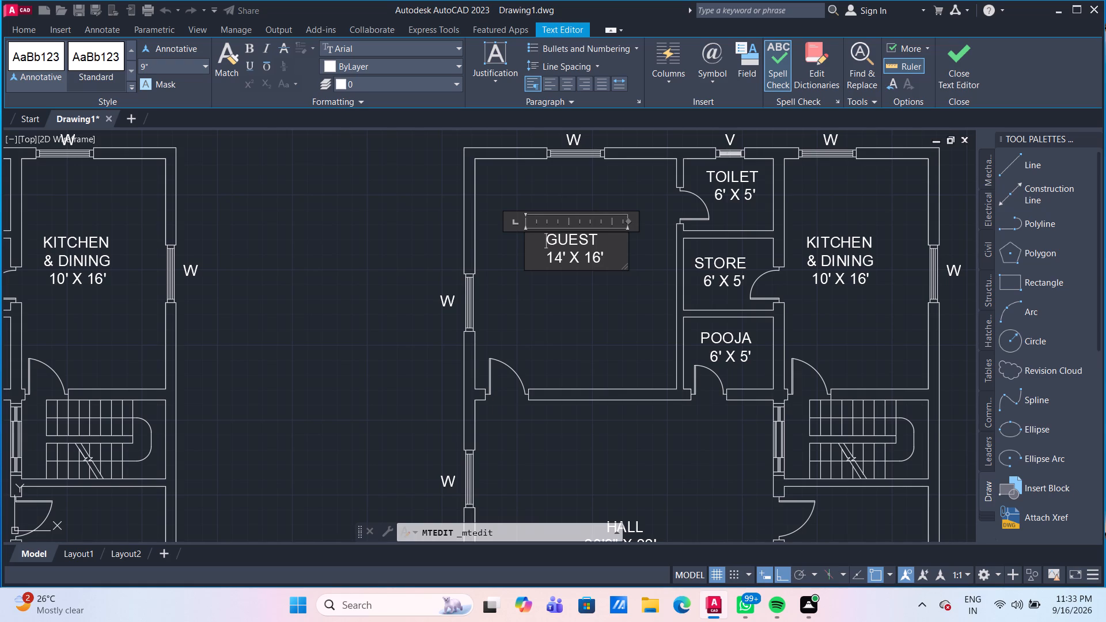
key("space")
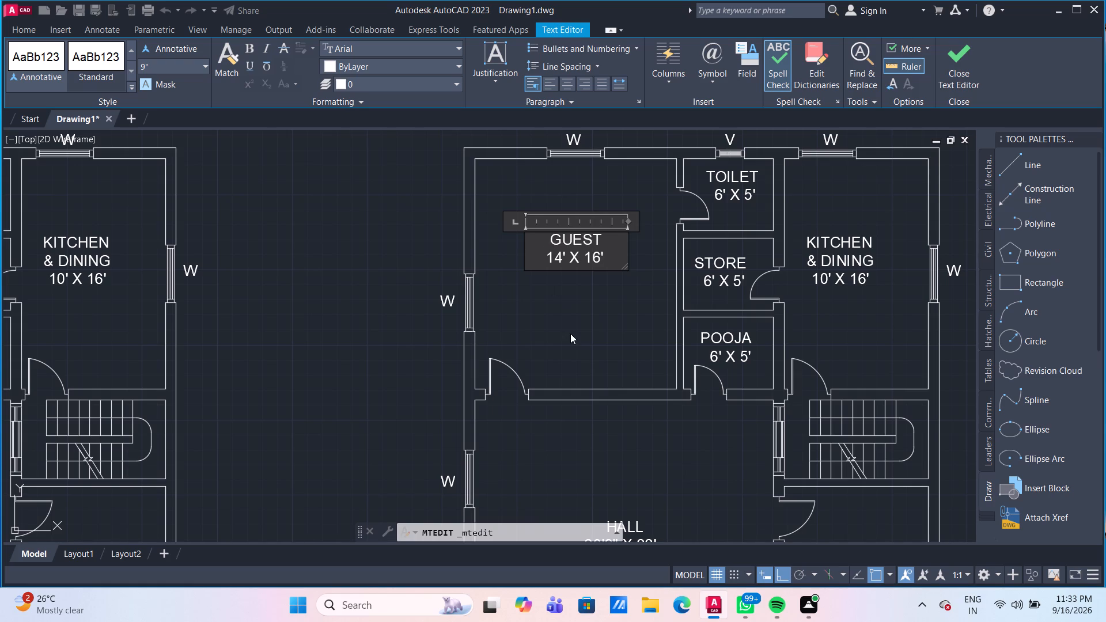
left_click(573, 333)
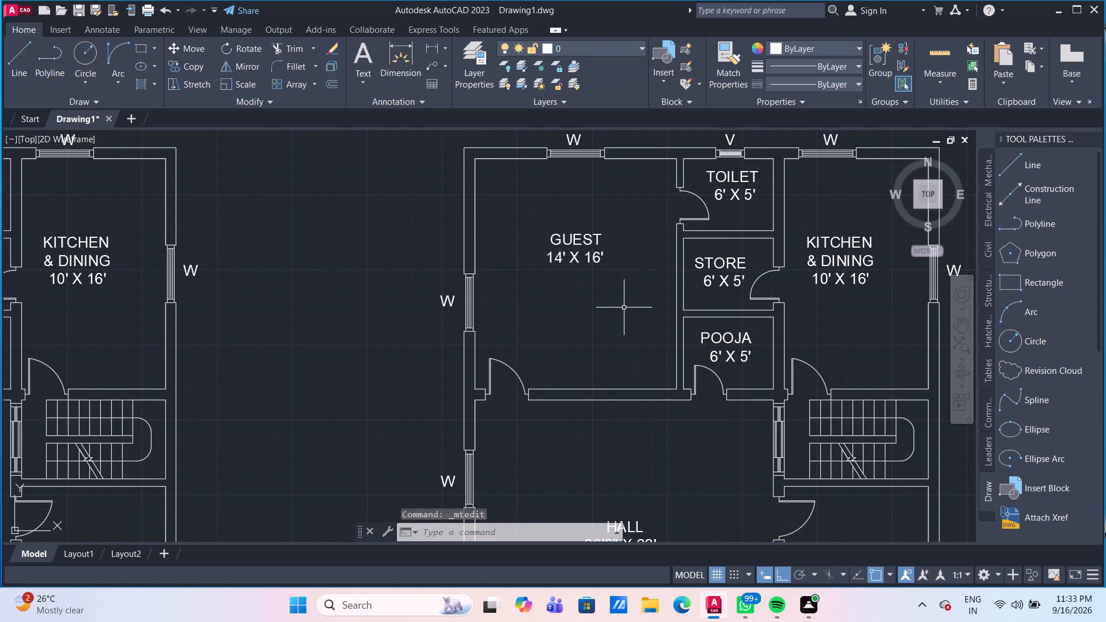
In the copied plan, replace the room name HALL in the 20'9" X 22' label with LIVING.
middle_click_drag(719, 346, 641, 276)
scroll(711, 336, "down", 1)
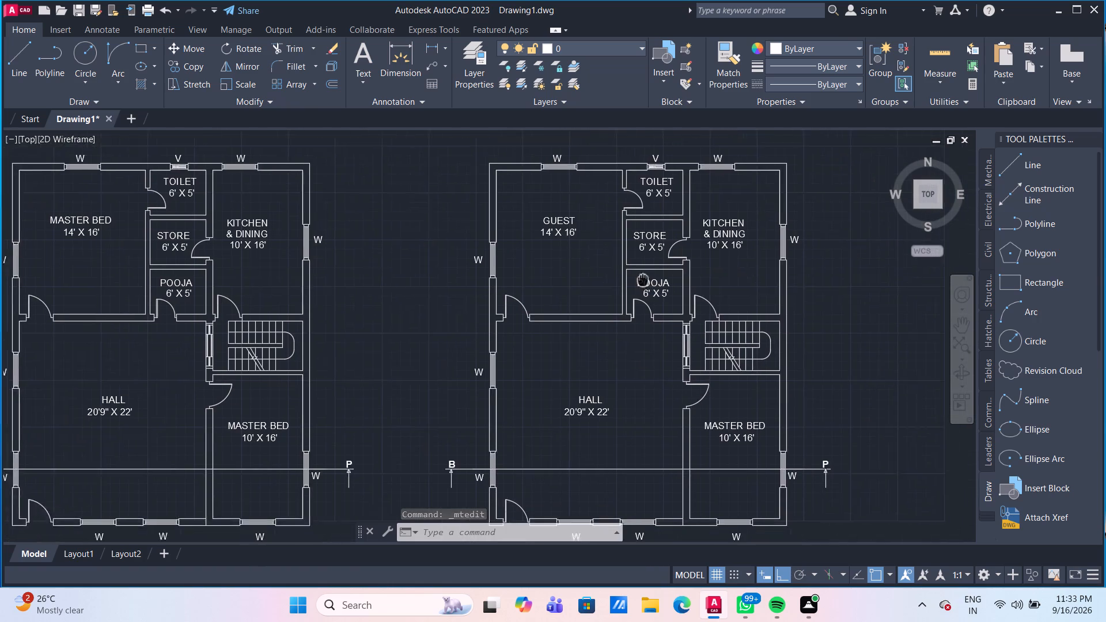
middle_click_drag(641, 276, 624, 219)
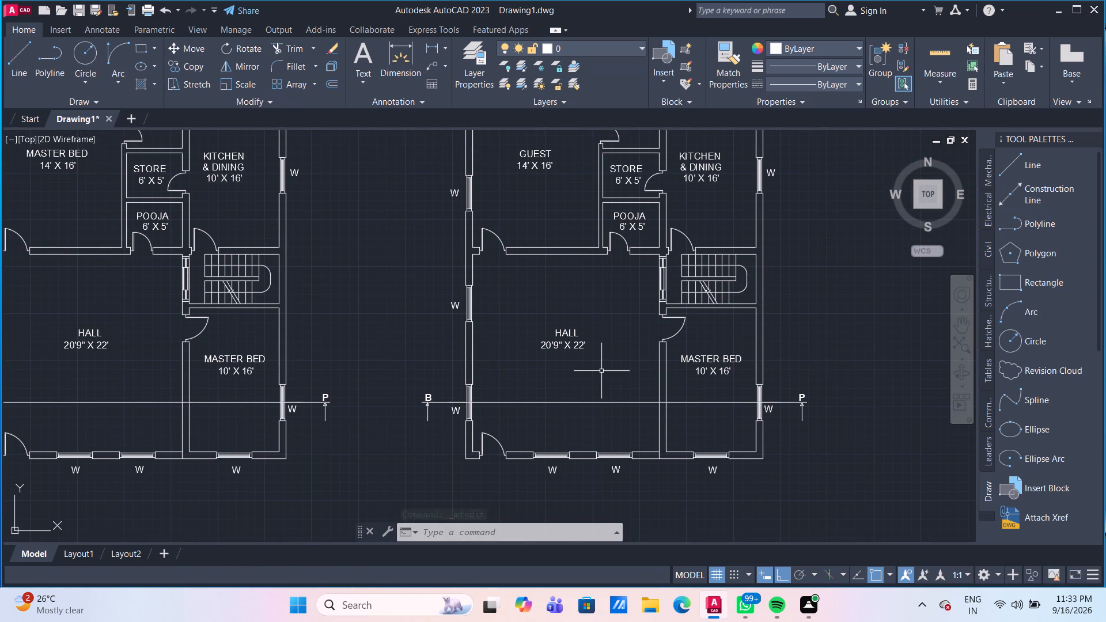
middle_click_drag(591, 382, 584, 358)
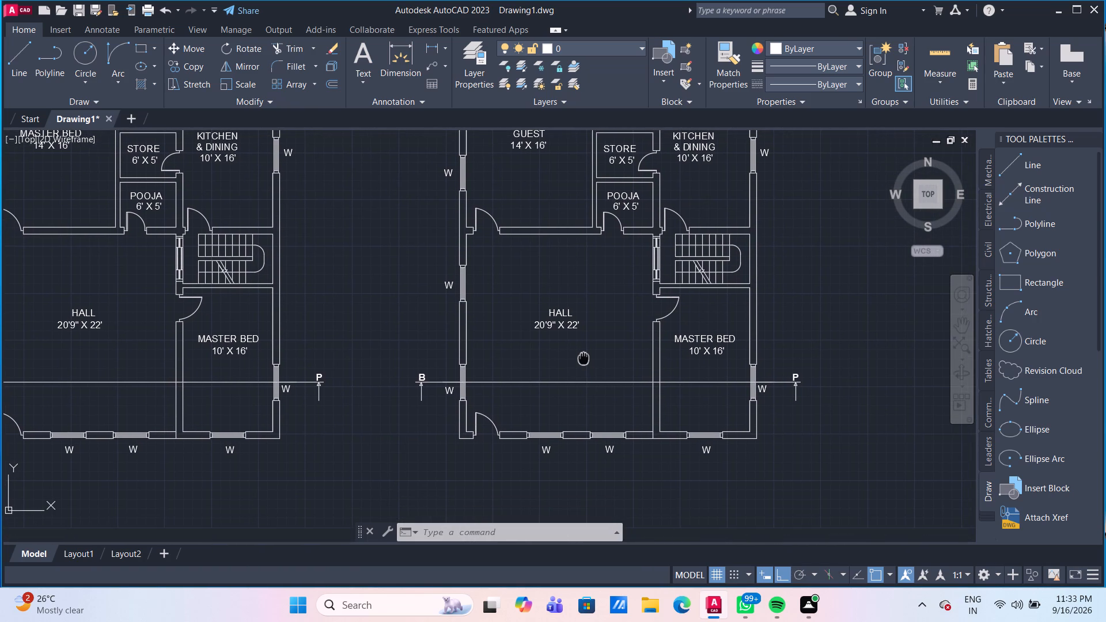
middle_click_drag(584, 358, 590, 358)
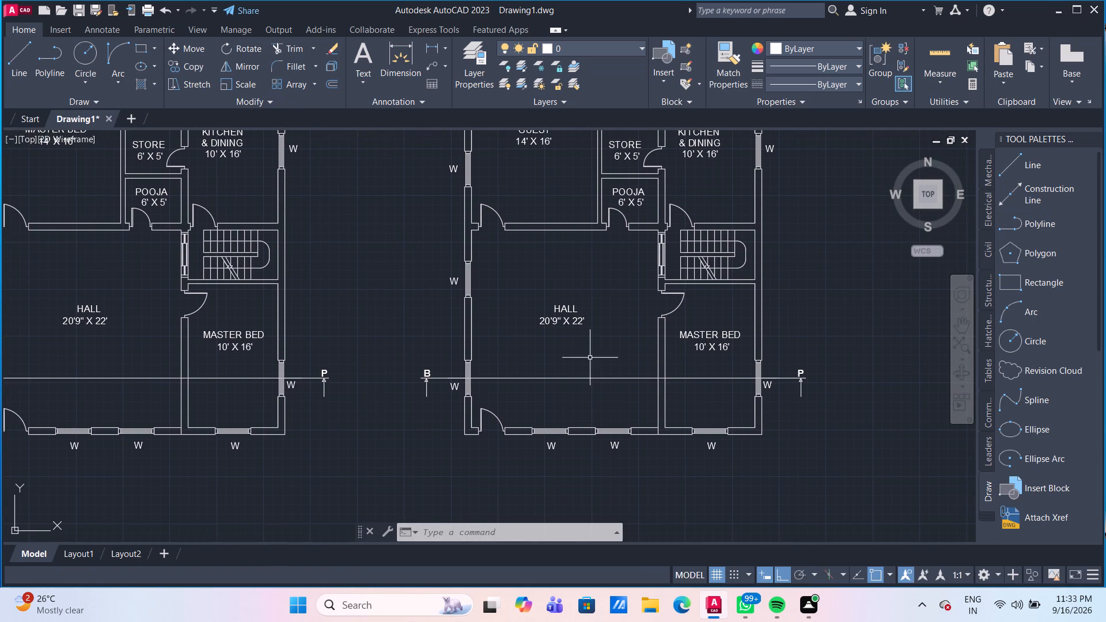
scroll(499, 213, "up", 2)
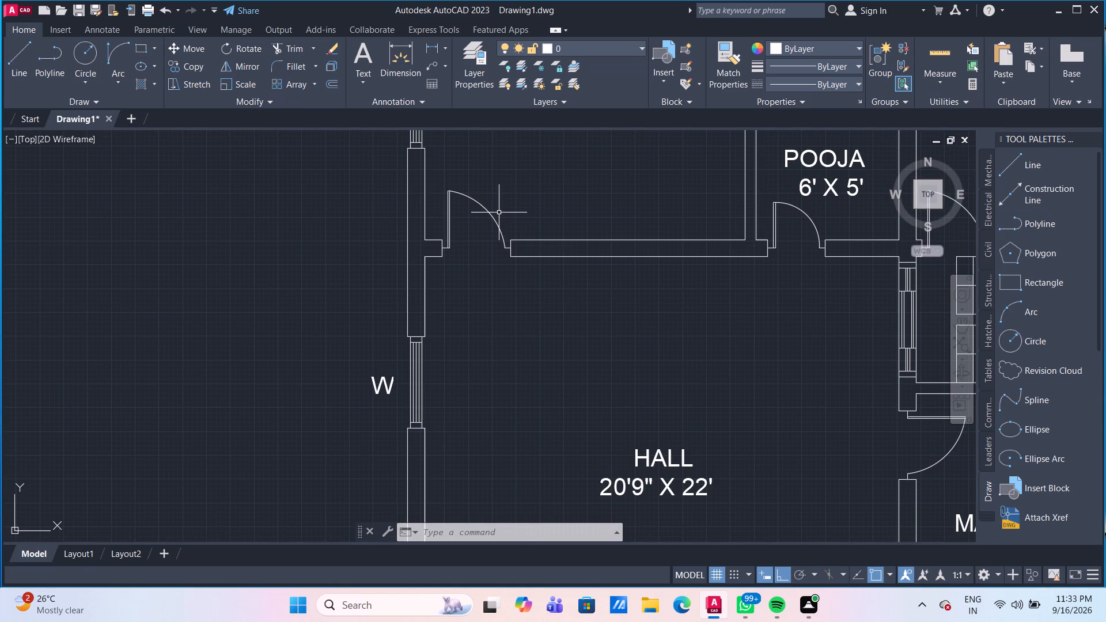
scroll(499, 213, "down", 3)
scroll(551, 332, "up", 2)
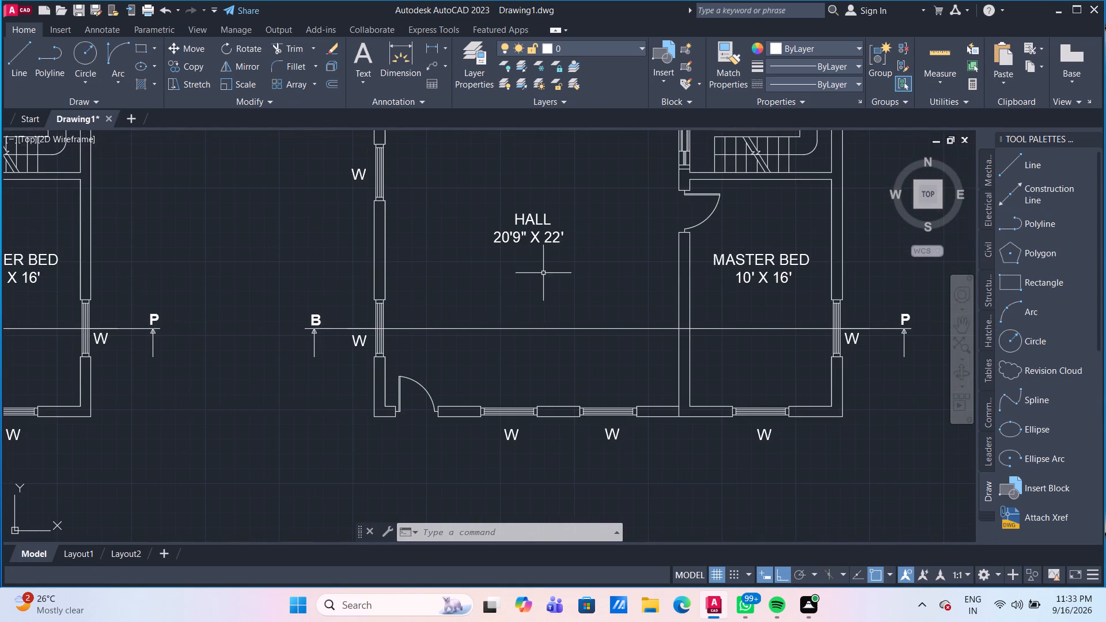
double_click(536, 218)
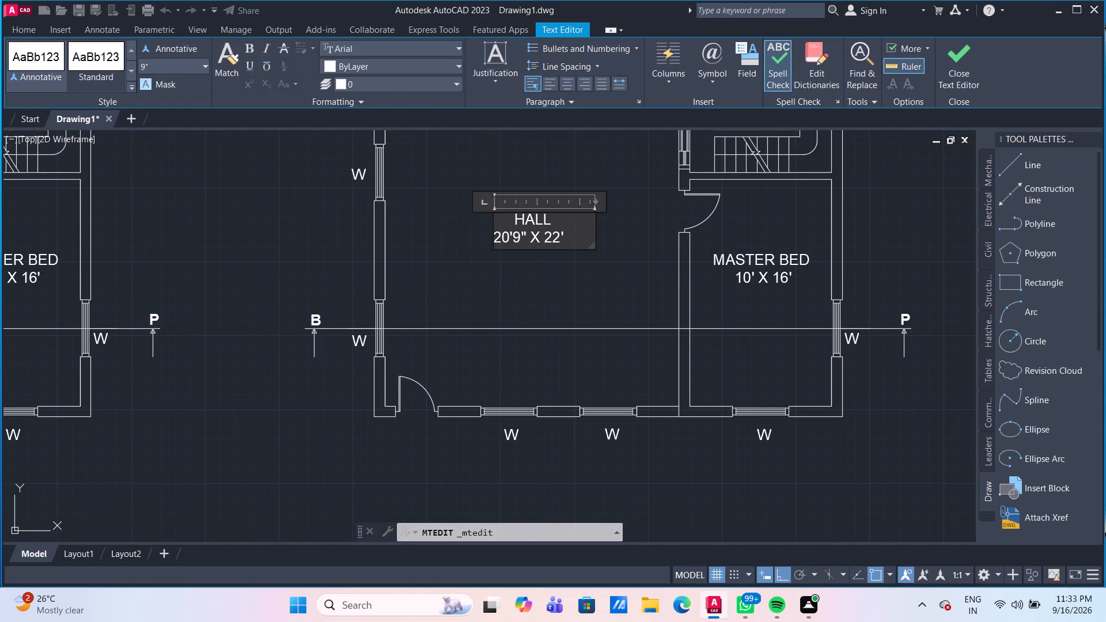
left_click(563, 223)
left_click(537, 217)
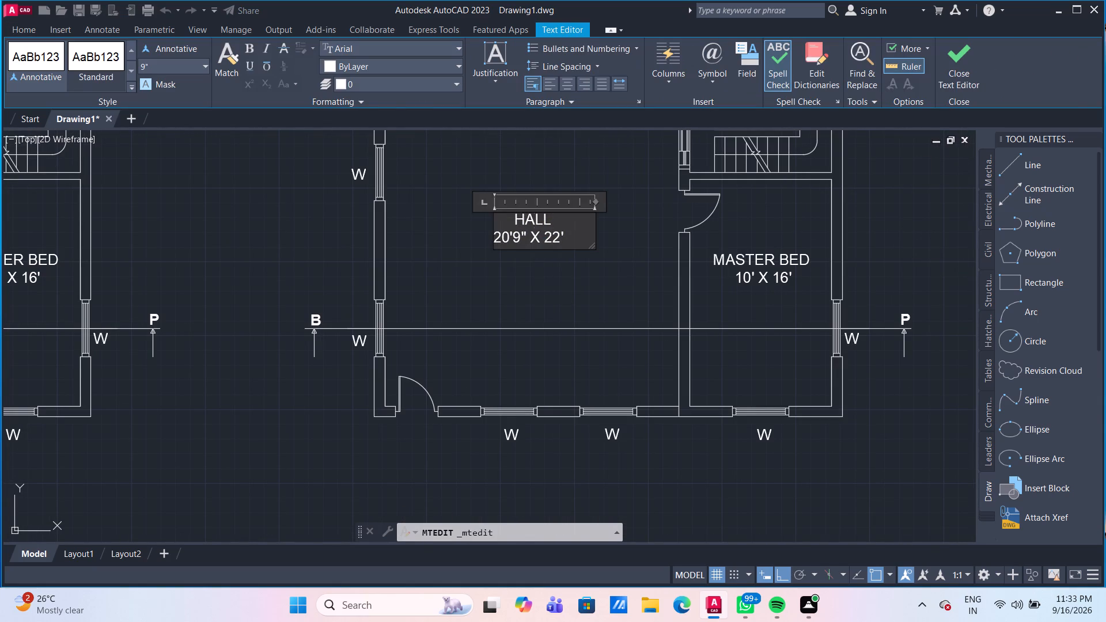
left_click(544, 219)
key("BackSpace")
key("BackSpace")
key("BackSpace")
key("BackSpace")
key("BackSpace")
key("BackSpace")
key("Right")
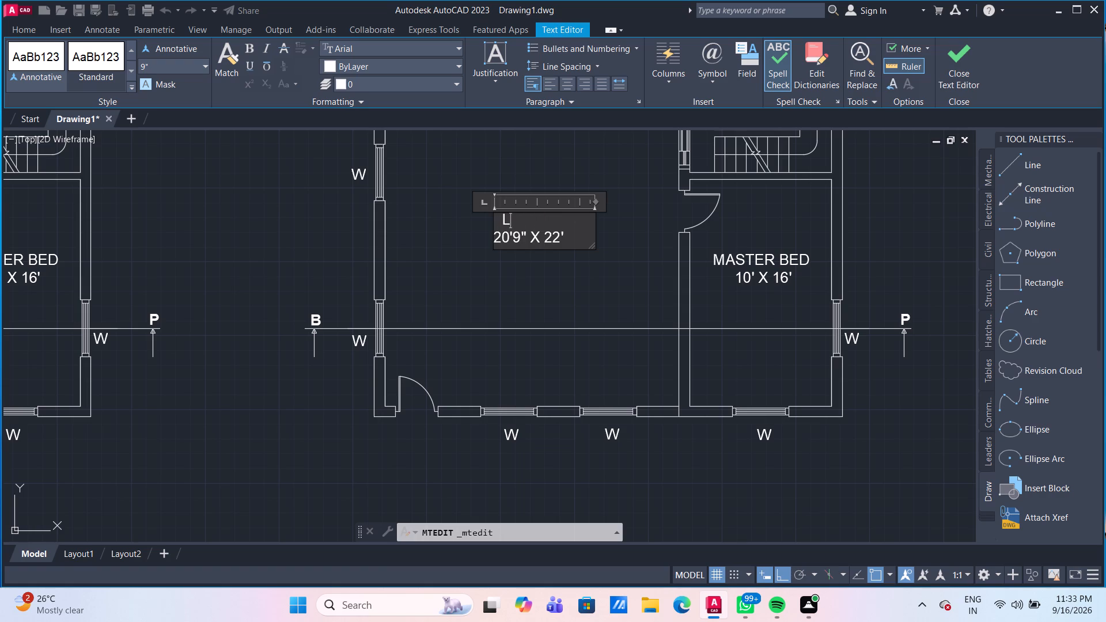
type("IVING")
Centre the word LIVING above the 20'9" X 22' line with one more leading space, and finish the text edit.
left_click(498, 221)
key("space")
left_click(552, 290)
In the copied plan, replace the room name in the 10' X 16' MASTER BED label with STUDY.
scroll(552, 290, "down", 1)
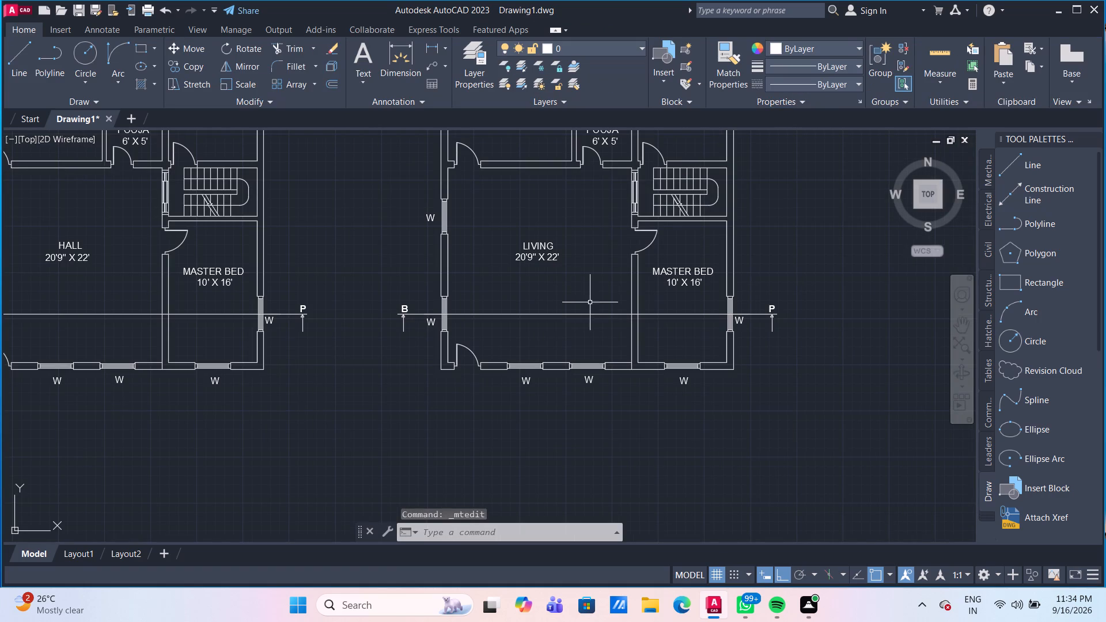
middle_click_drag(608, 271, 534, 298)
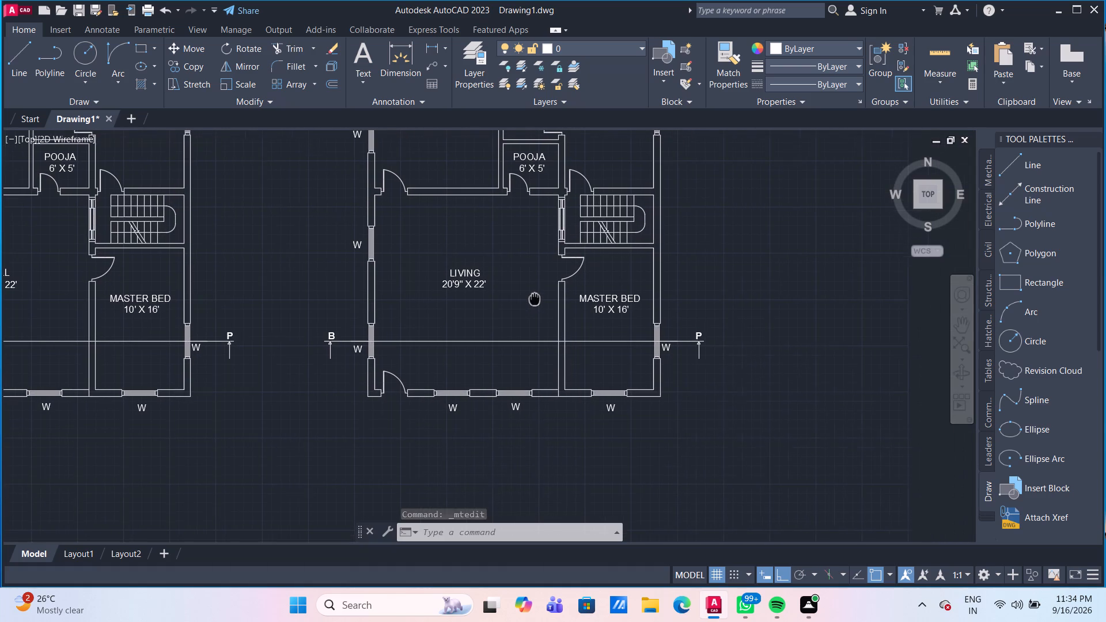
middle_click_drag(534, 298, 528, 289)
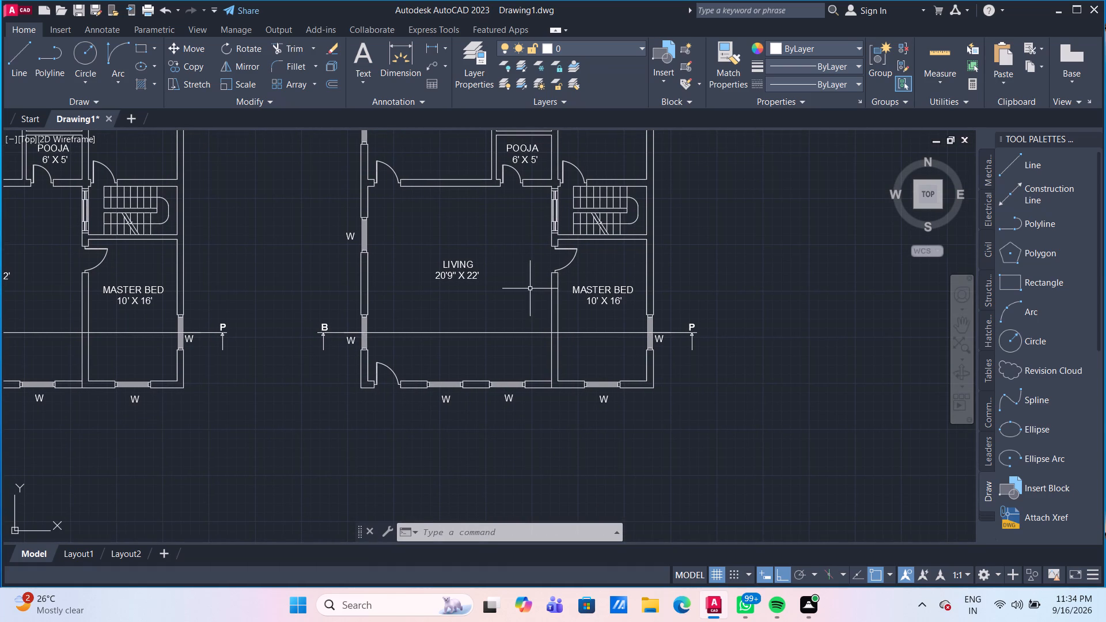
left_click(626, 289)
left_click(626, 289)
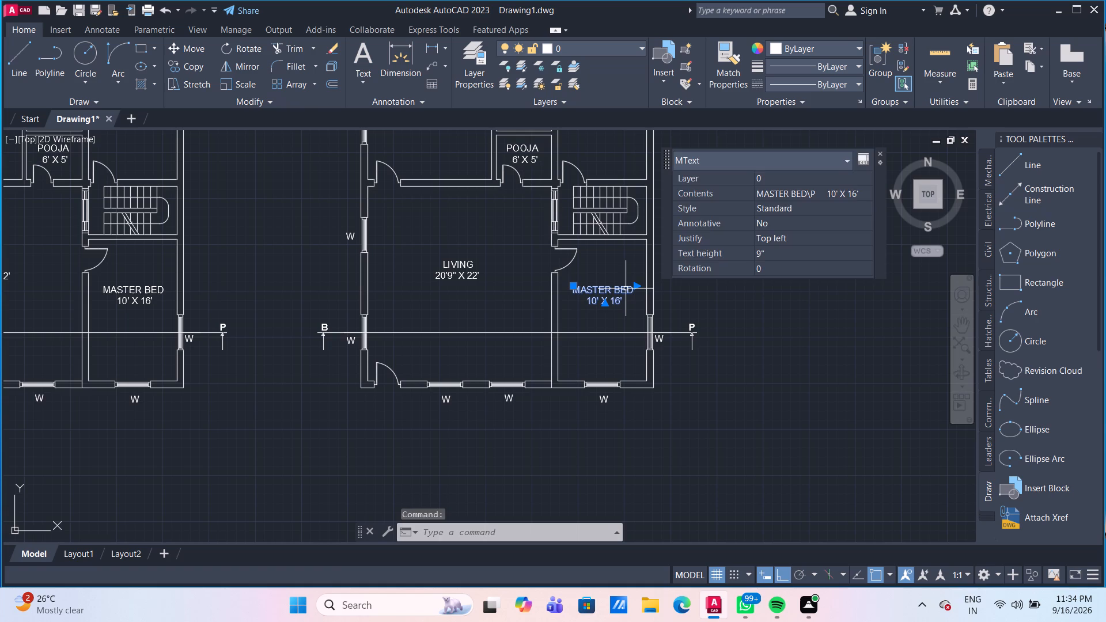
left_click(626, 289)
double_click(626, 289)
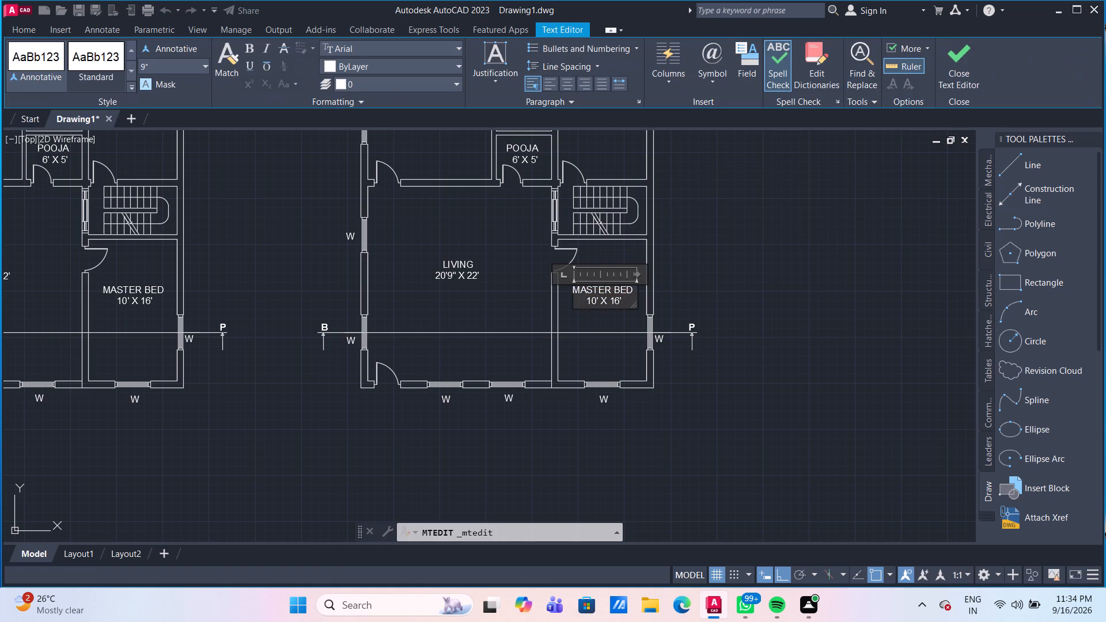
scroll(626, 289, "up", 2)
left_click(638, 288)
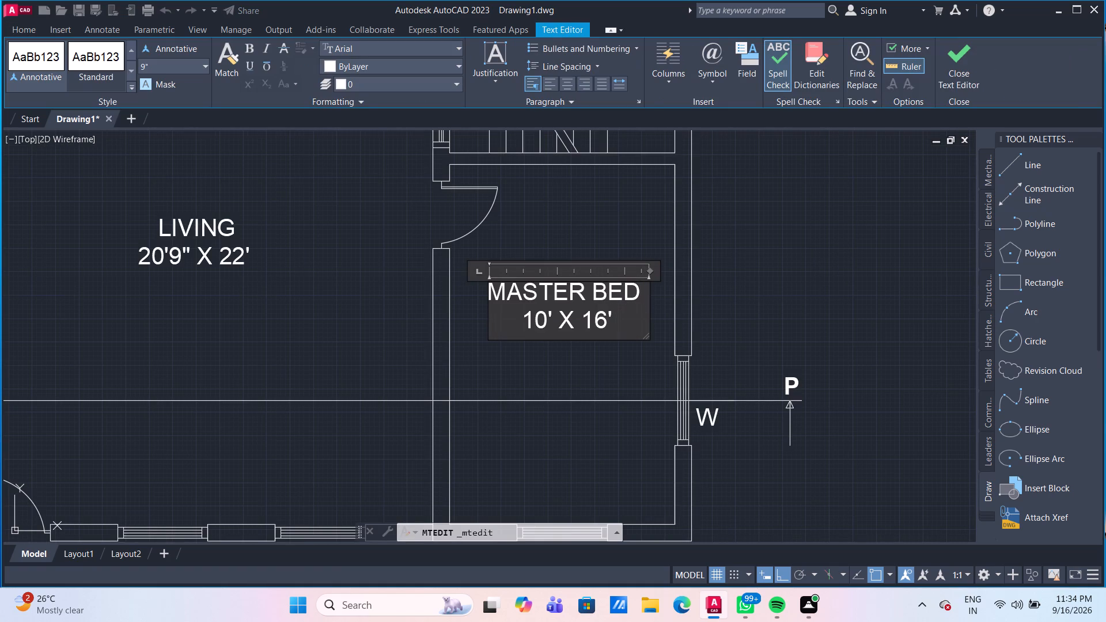
key("BackSpace")
key("BackSpace")
key("BackSpace")
key("BackSpace")
key("BackSpace")
key("BackSpace")
key("BackSpace")
key("BackSpace")
key("BackSpace")
key("BackSpace")
key("BackSpace")
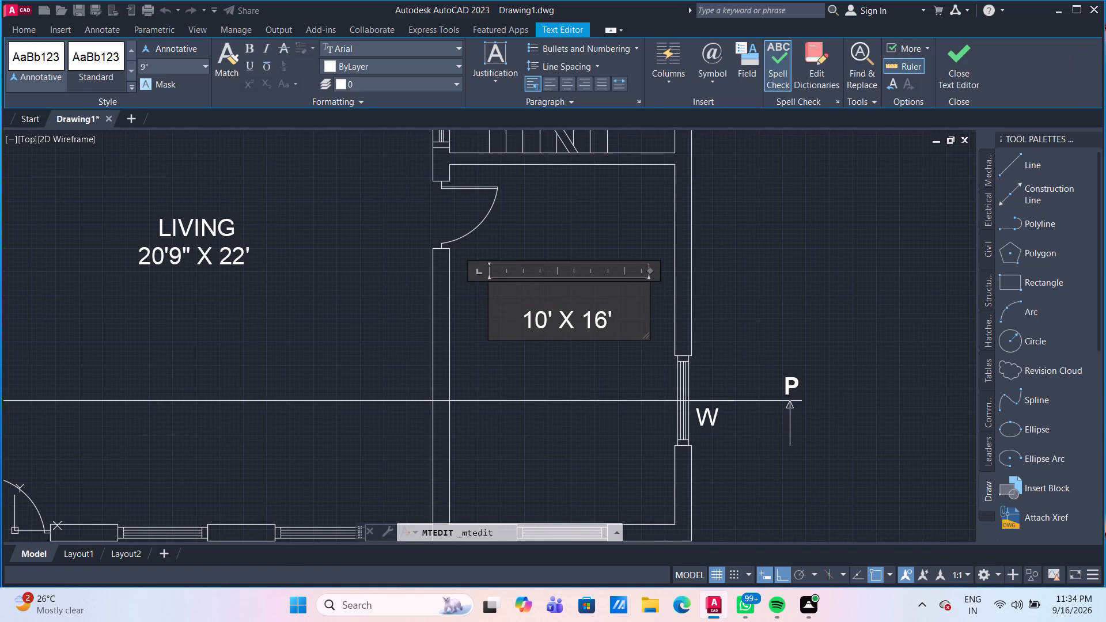
type("STUDY")
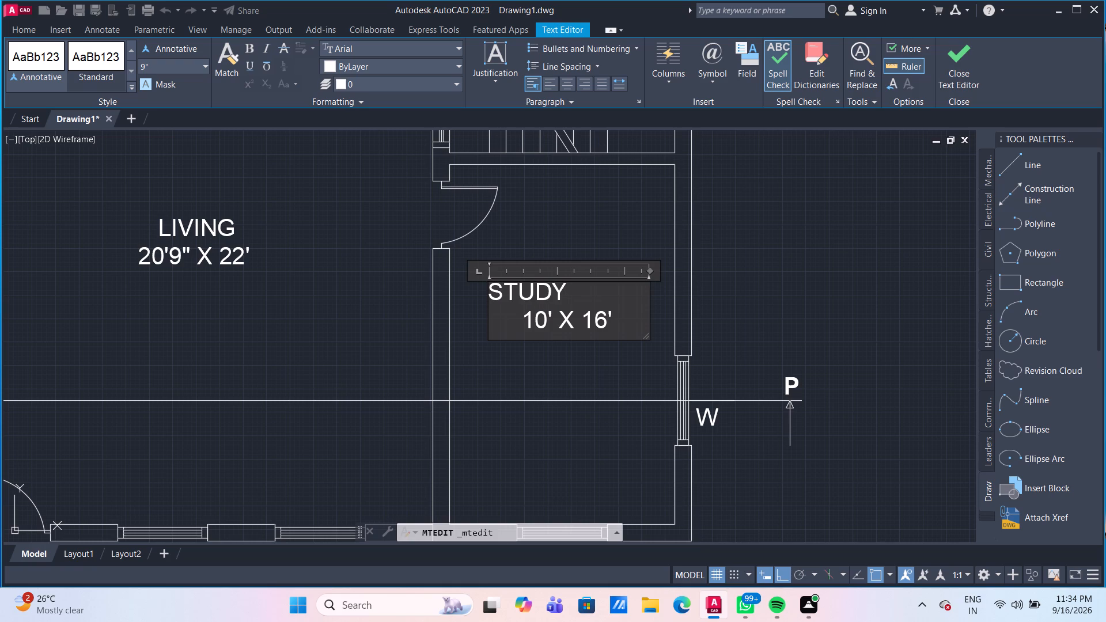
Centre the word STUDY above the 10' X 16' line using six leading spaces, and finish the text edit.
key("Left")
key("Left")
key("Left")
key("Left")
key("Left")
key("space")
key("space")
key("space")
key("space")
key("space")
key("space")
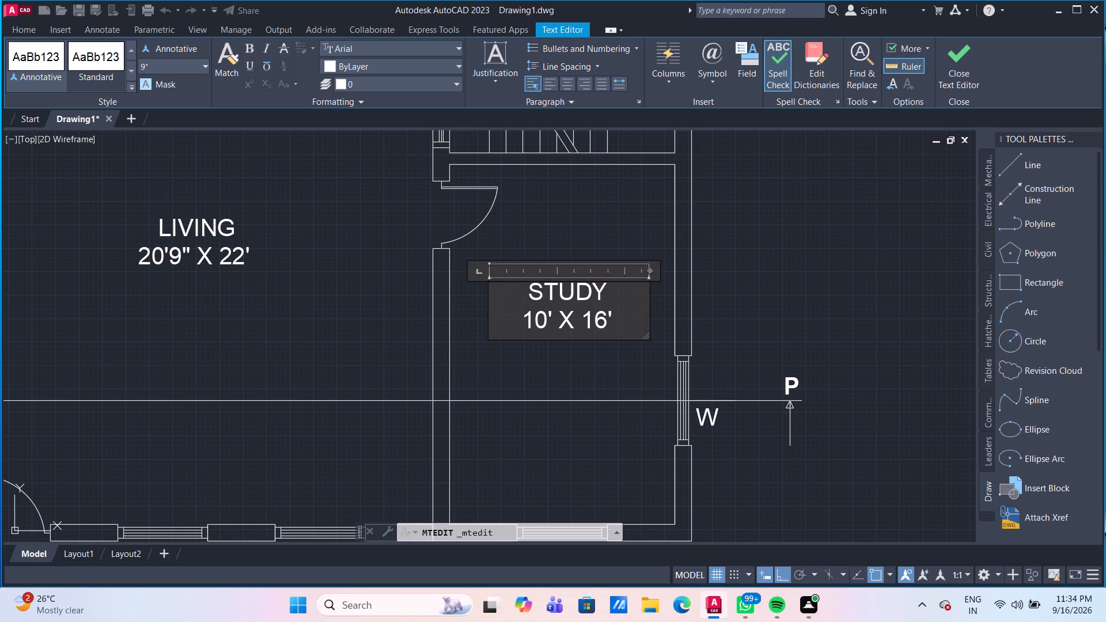
left_click(601, 196)
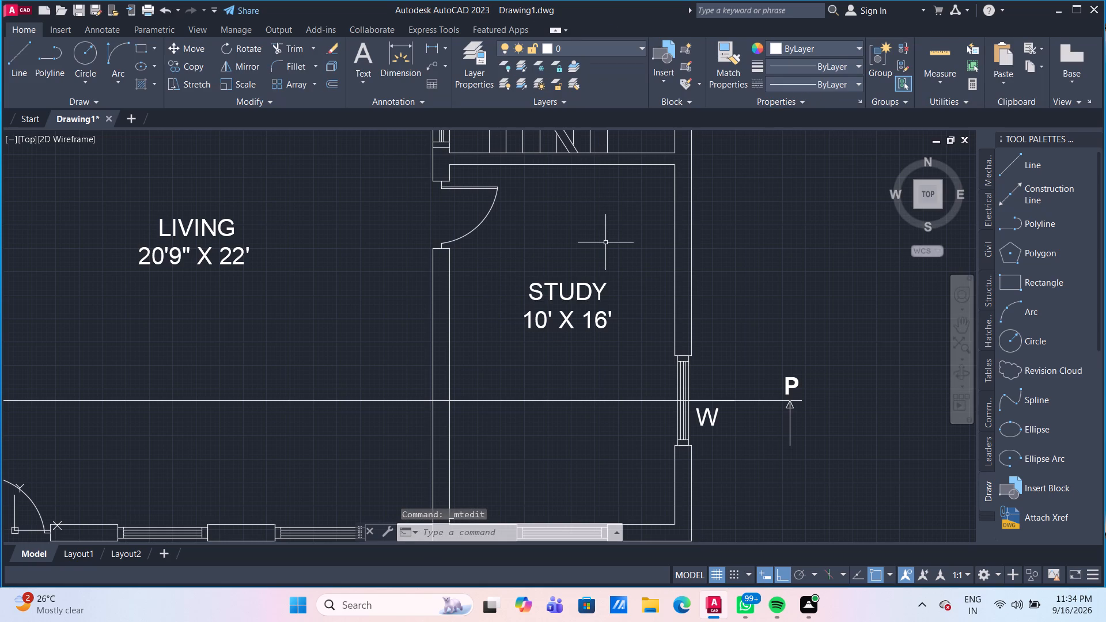
Delete the POOJA 6' X 5' label from the copied plan.
middle_click_drag(601, 227, 611, 354)
scroll(611, 354, "down", 2)
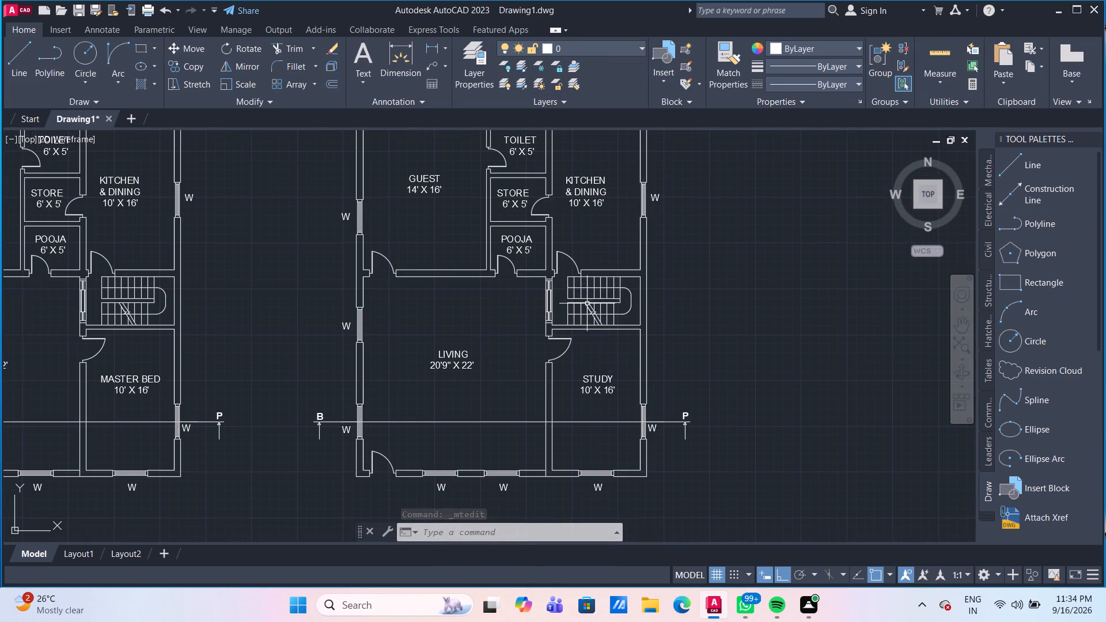
scroll(541, 213, "up", 1)
middle_click_drag(541, 213, 556, 249)
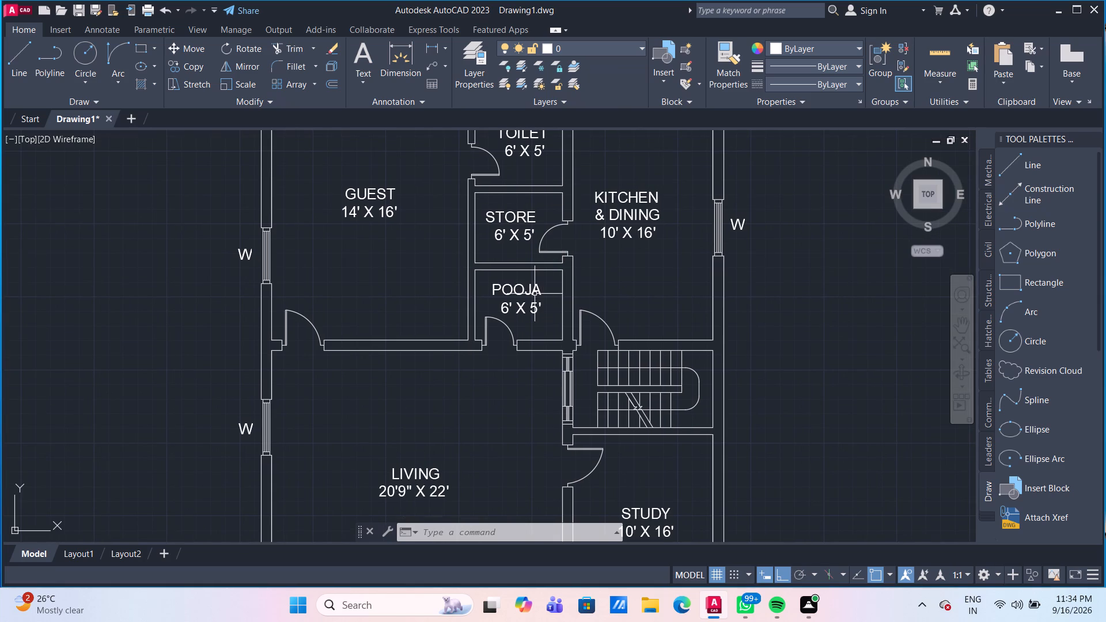
left_click(535, 294)
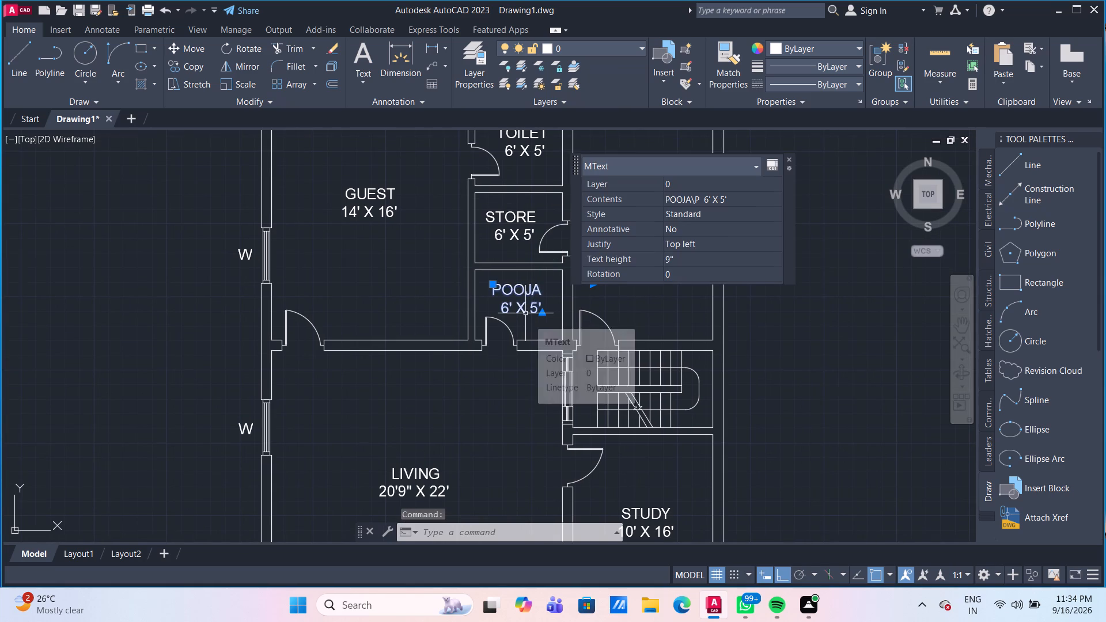
key("Delete")
In the copied plan, change the room name in the STORE 6' X 5' label to TOILET.
scroll(540, 229, "down", 2)
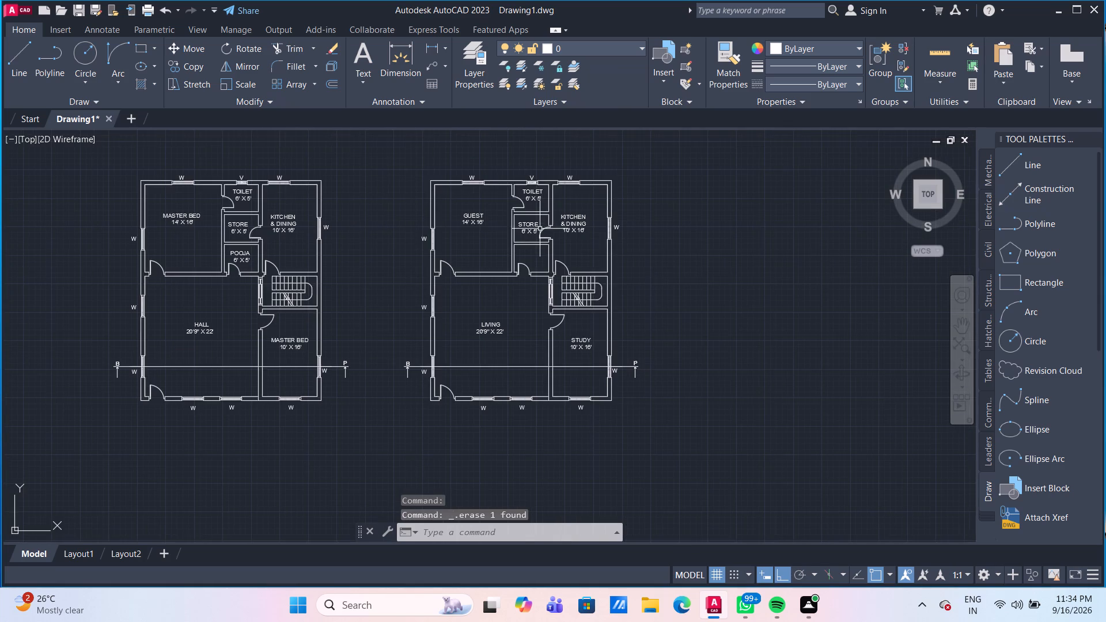
scroll(540, 229, "up", 2)
double_click(507, 214)
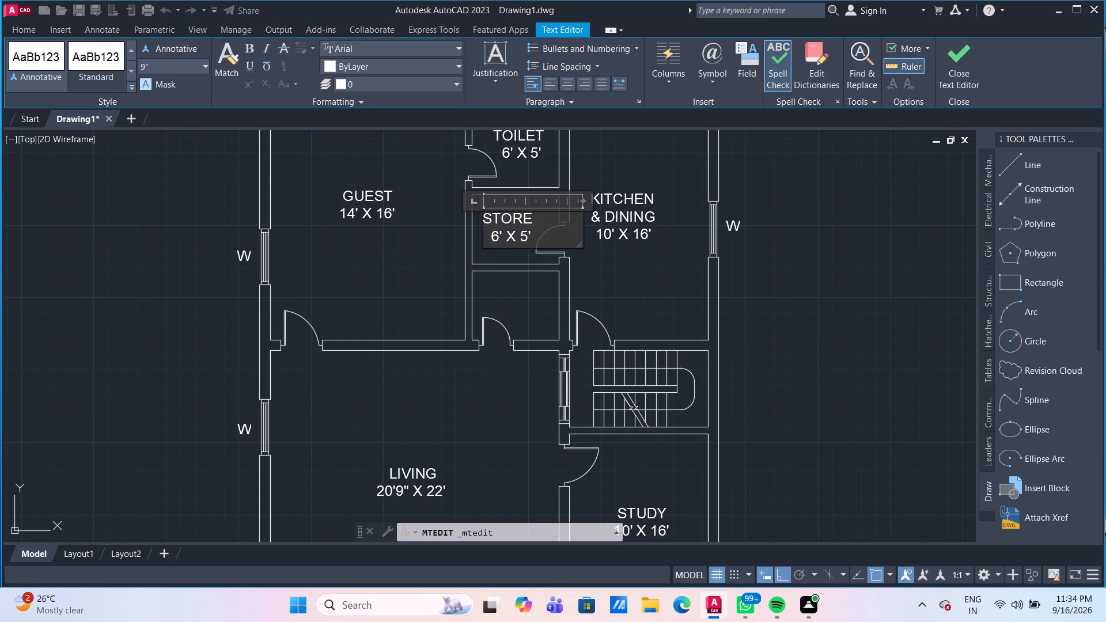
left_click(524, 215)
key("BackSpace")
type("IL")
key("Right")
key("t")
key("Left")
key("Left")
key("Left")
key("Left")
key("Left")
key("Left")
key("BackSpace")
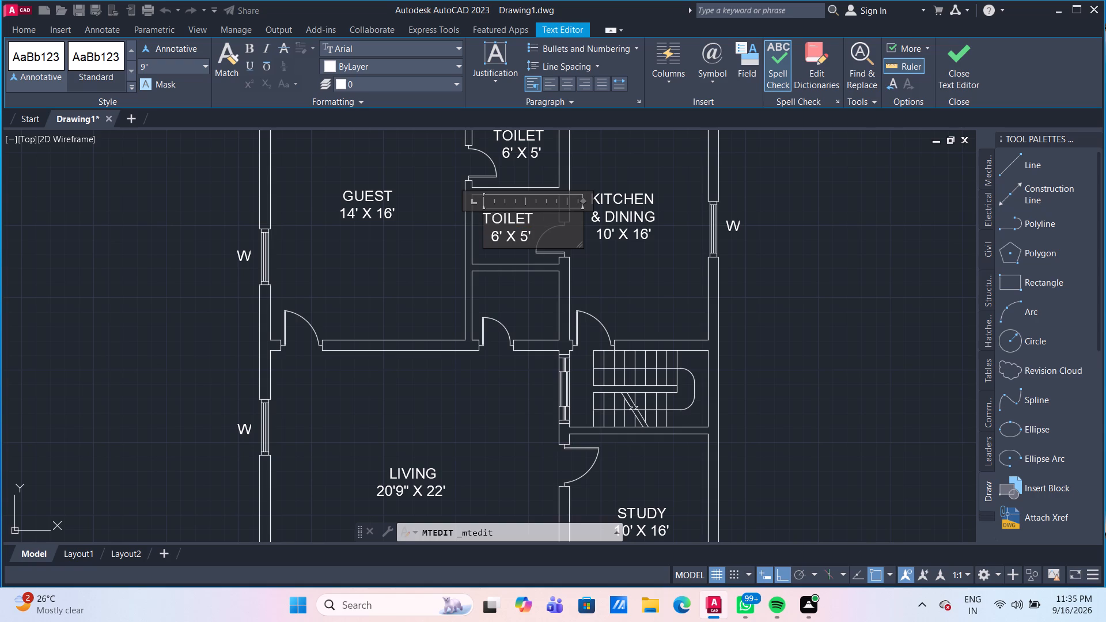
Centre the word TOILET above its 6' X 5' line with one more leading space, and finish the text edit.
key("space")
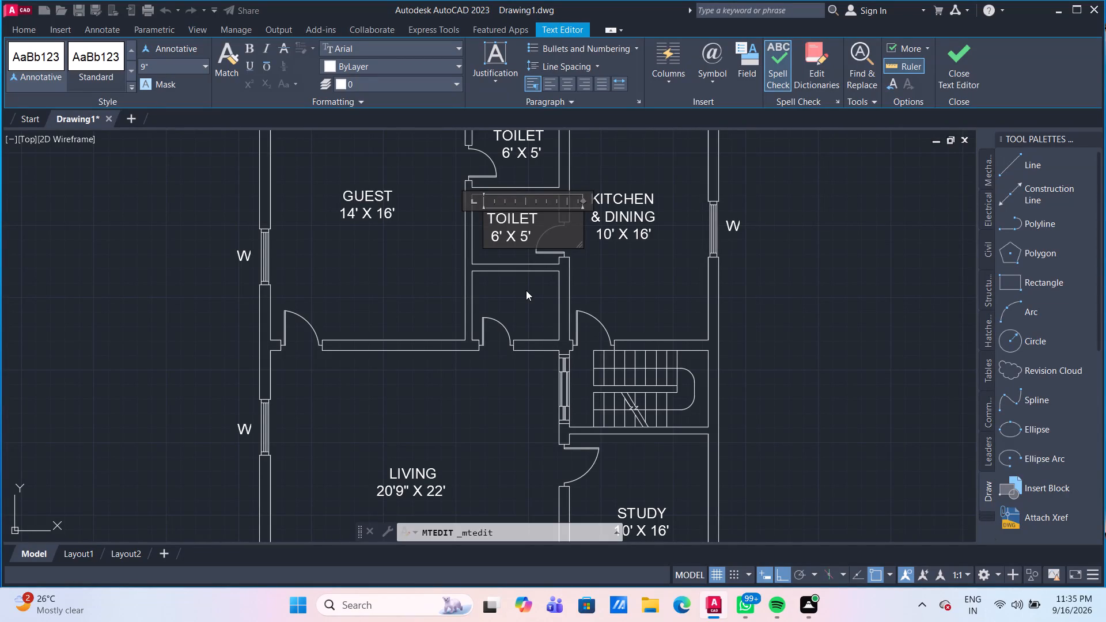
key("BackSpace")
key("space")
left_click(527, 317)
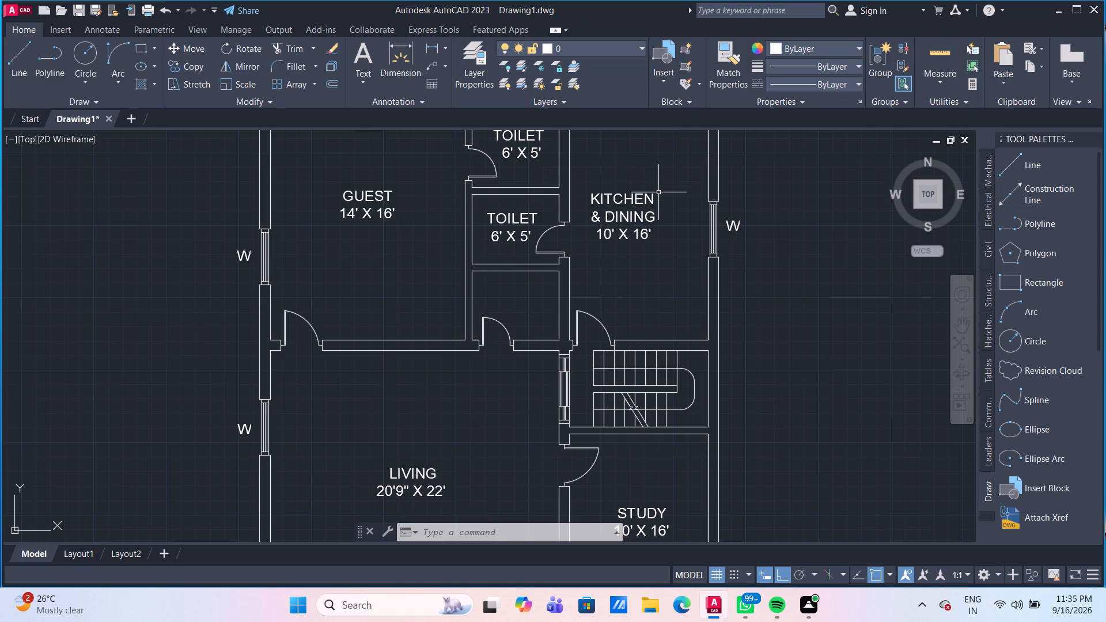
In the copied plan, replace the room name in the 10' X 16' KITCHEN & DINING label with MASTER BED.
double_click(652, 215)
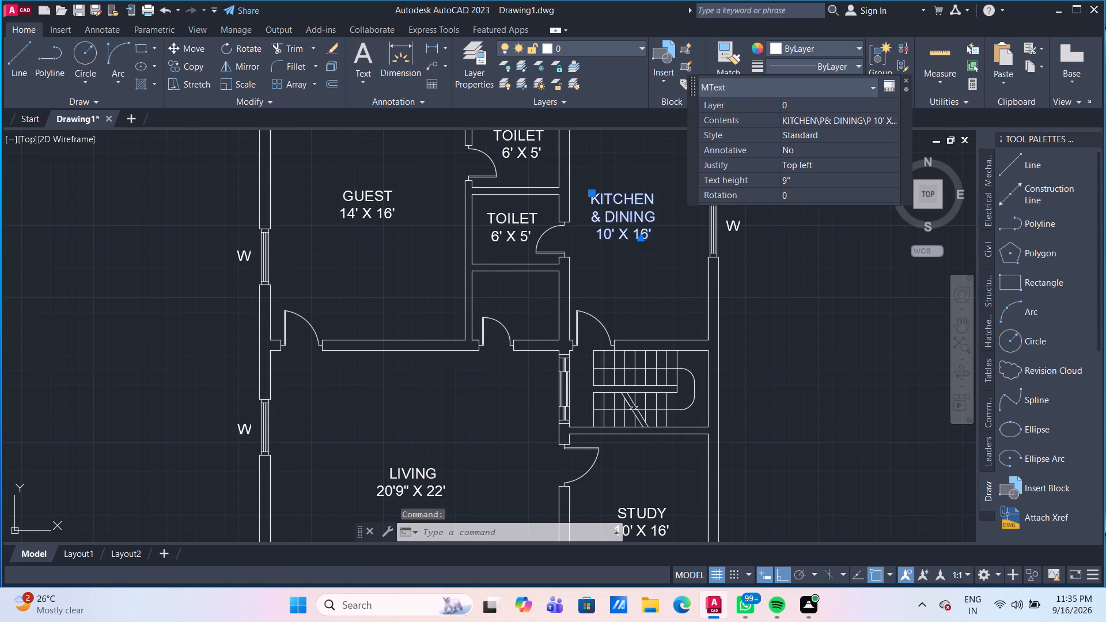
double_click(653, 216)
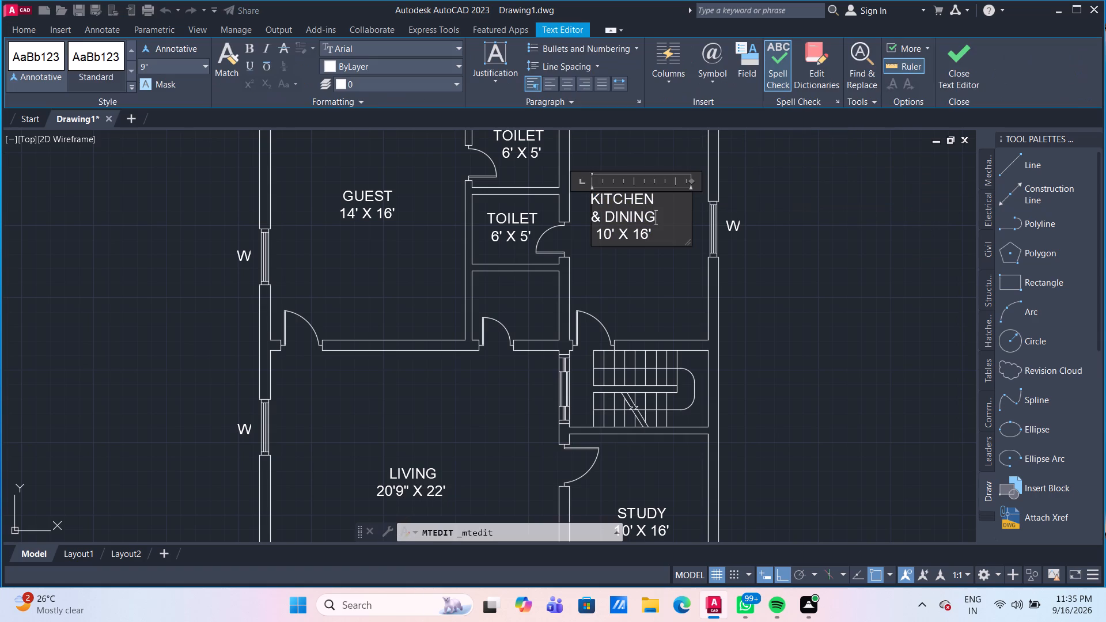
key("BackSpace")
key("BackSpace")
key("BackSpace")
key("BackSpace")
key("BackSpace")
key("BackSpace")
key("BackSpace")
key("BackSpace")
key("BackSpace")
key("BackSpace")
key("BackSpace")
key("BackSpace")
key("BackSpace")
key("BackSpace")
key("BackSpace")
key("BackSpace")
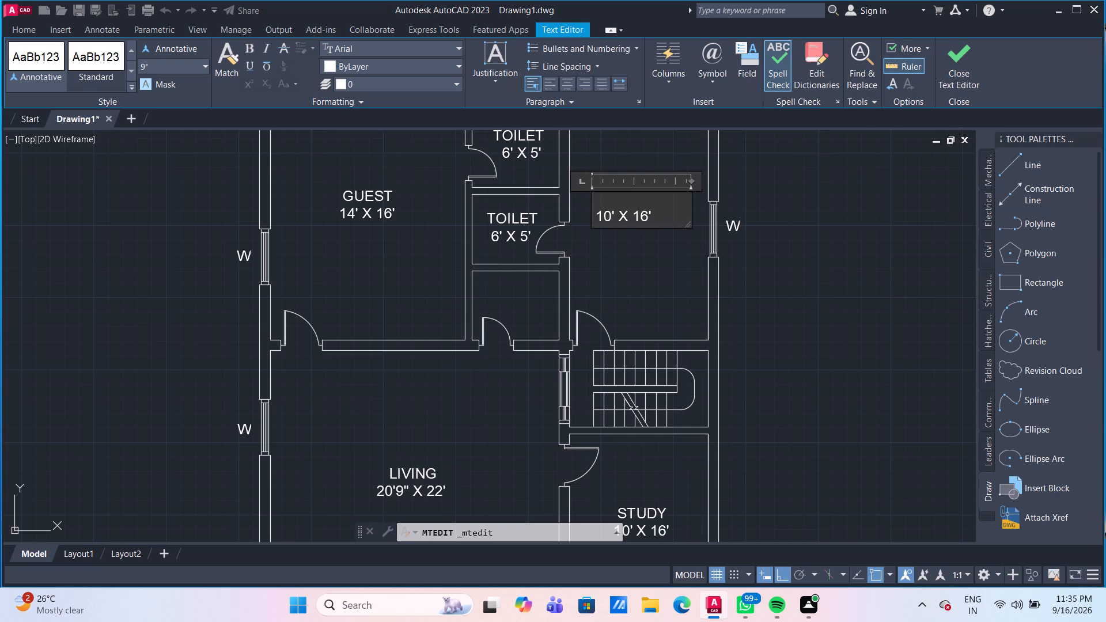
type("MAST")
type("ER")
key("space")
type("BED")
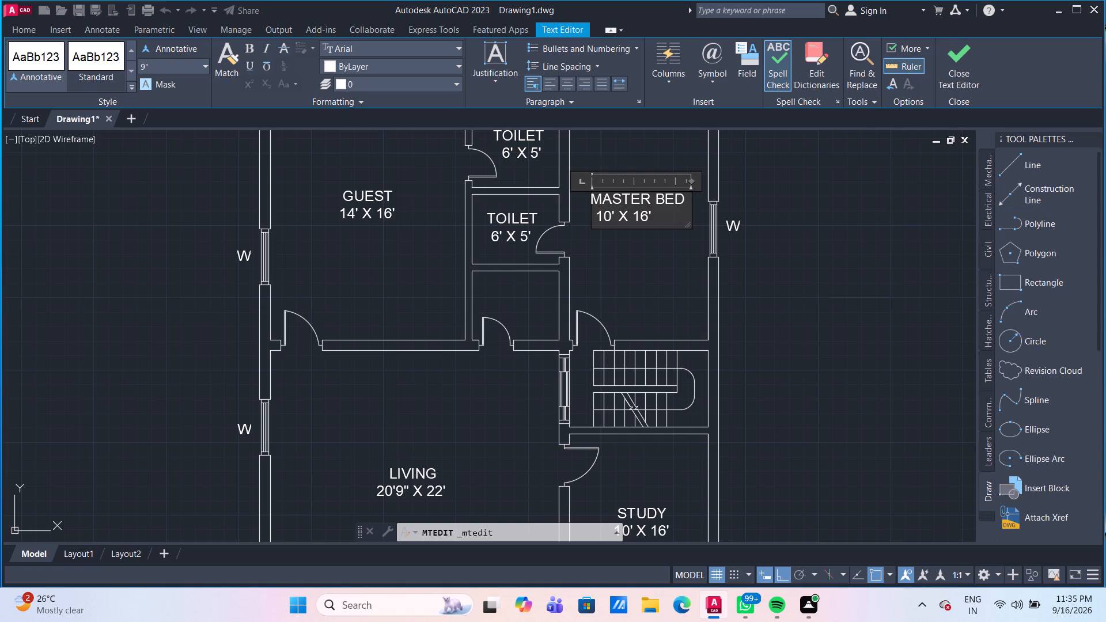
Centre the 10' X 16' line under MASTER BED by adding three leading spaces, and finish the text edit.
left_click(594, 218)
key("space")
key("space")
key("space")
key("space")
key("BackSpace")
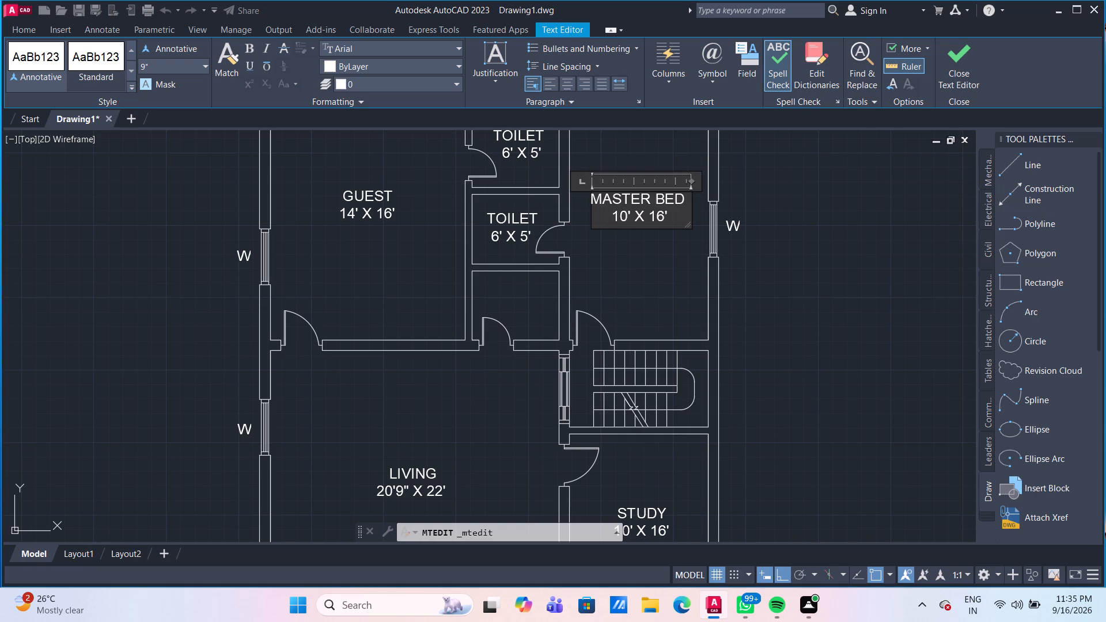
left_click(660, 244)
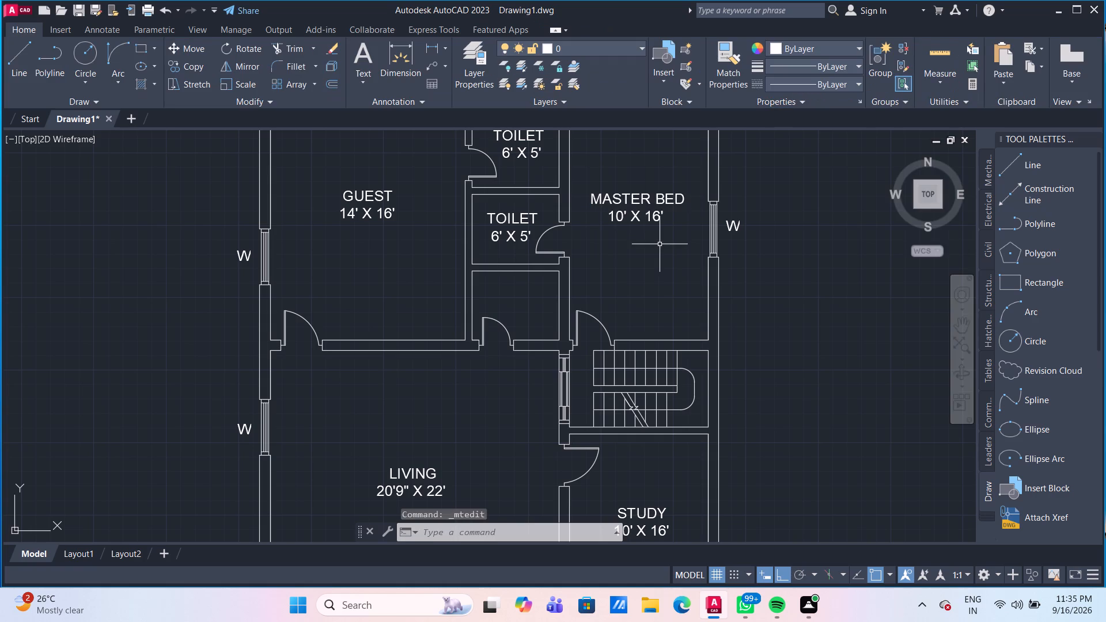
In the original plan, copy the W label beside the section mark B into the hall's entrance door opening, with Ortho off.
scroll(660, 244, "down", 2)
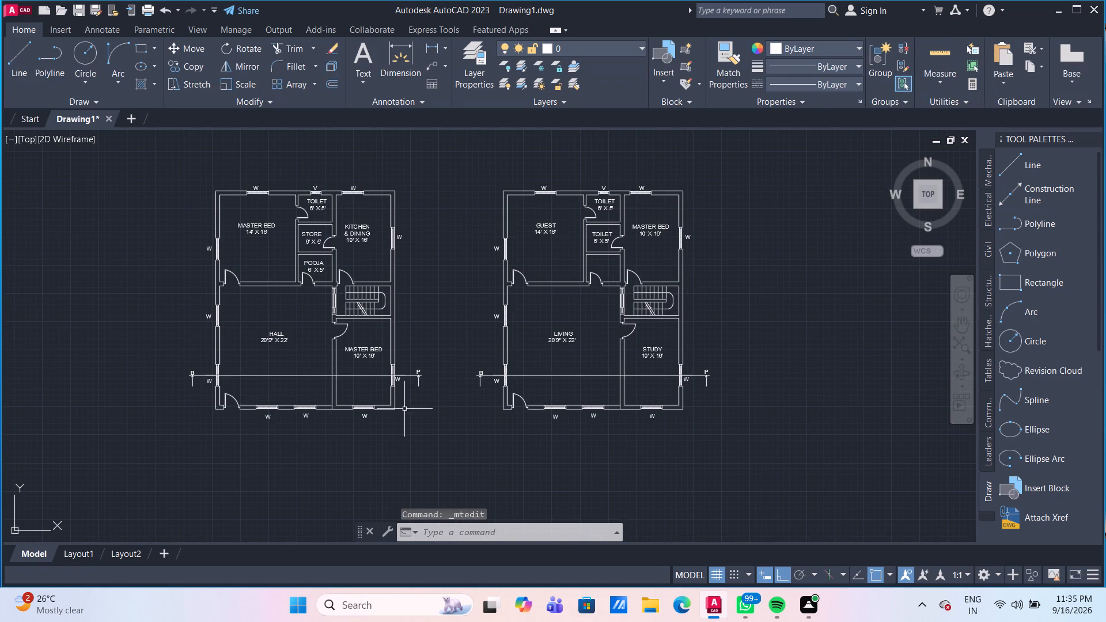
scroll(235, 422, "up", 2)
middle_click_drag(239, 404, 372, 401)
scroll(365, 399, "up", 1)
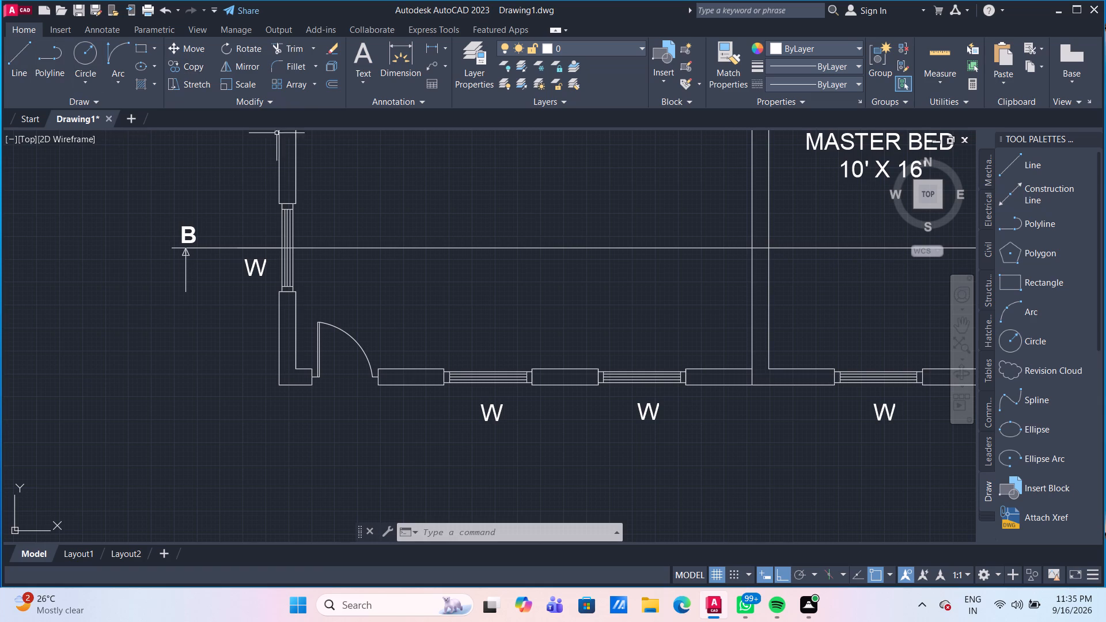
left_click(256, 264)
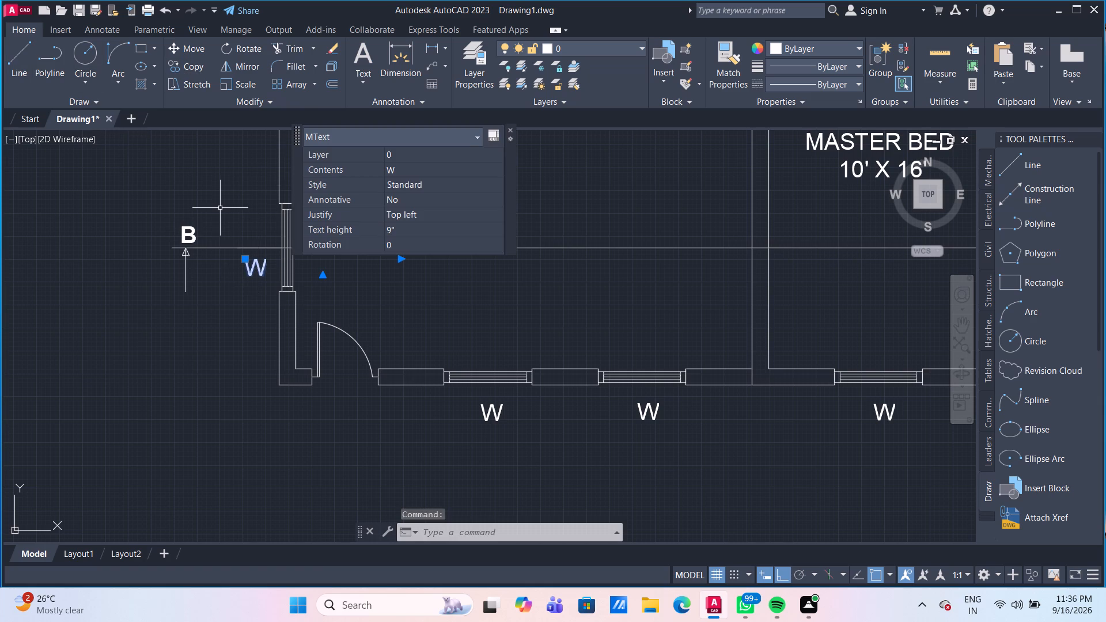
type("CO")
key("Return")
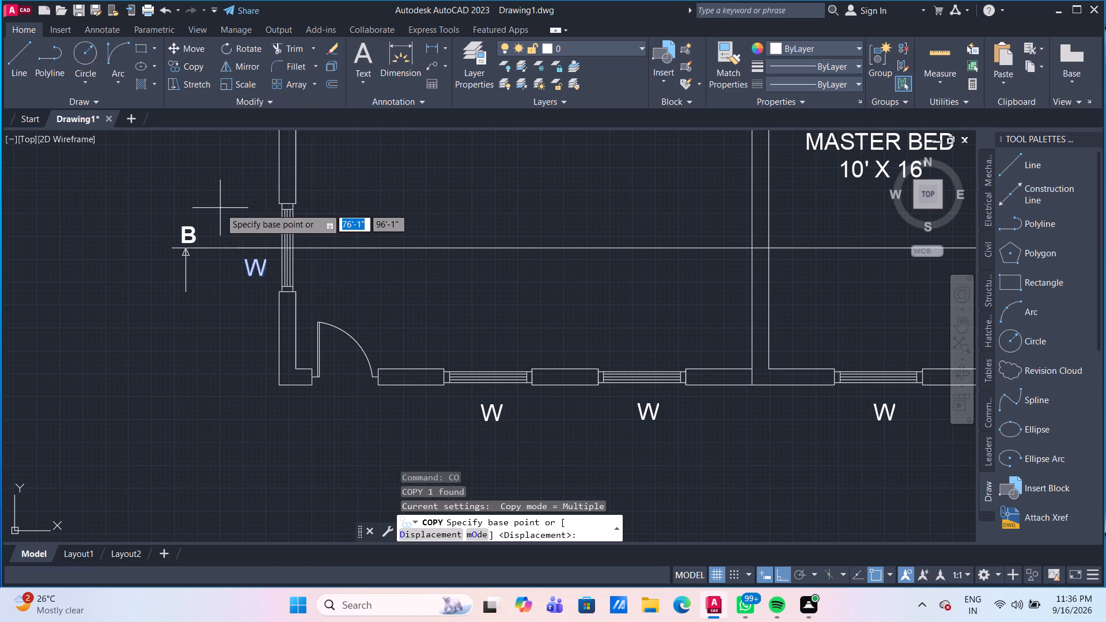
left_click(255, 268)
scroll(370, 382, "up", 3)
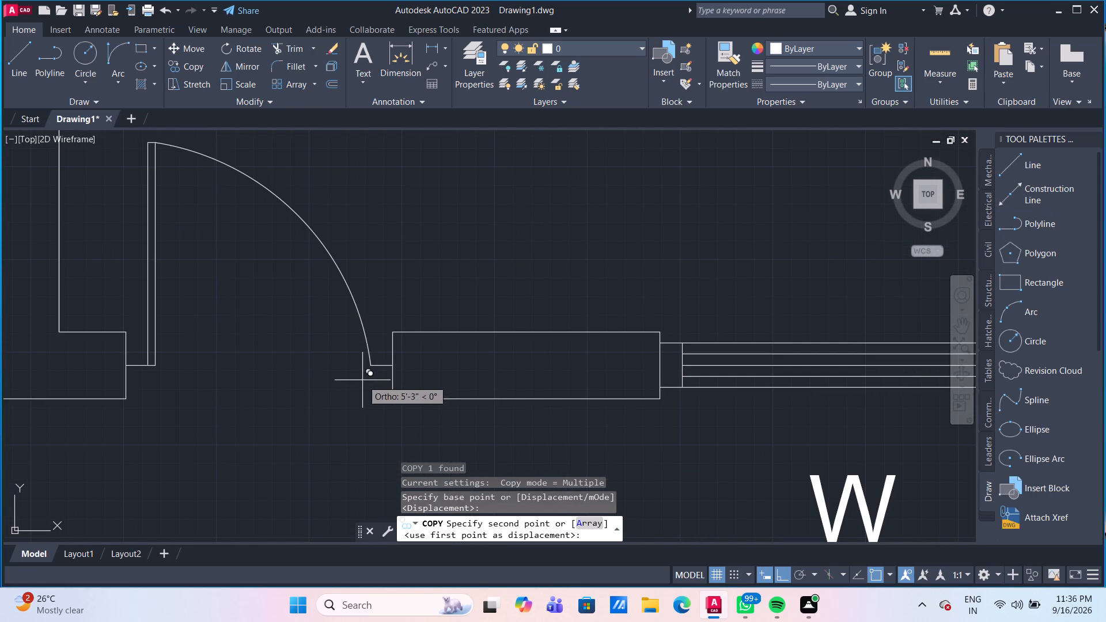
left_click(778, 577)
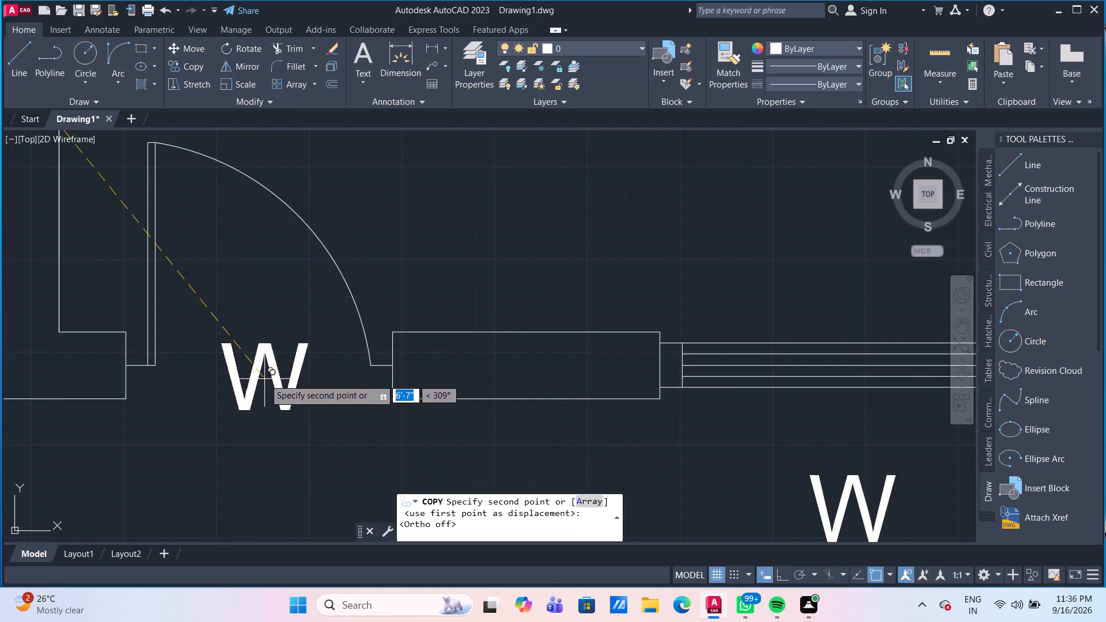
left_click(253, 375)
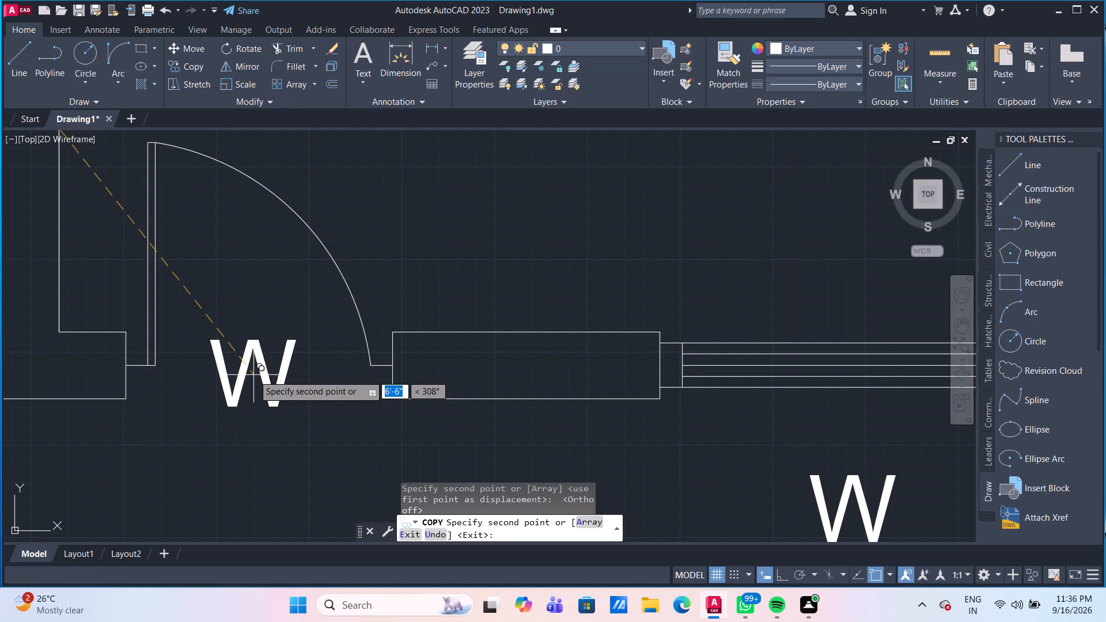
scroll(253, 375, "down", 2)
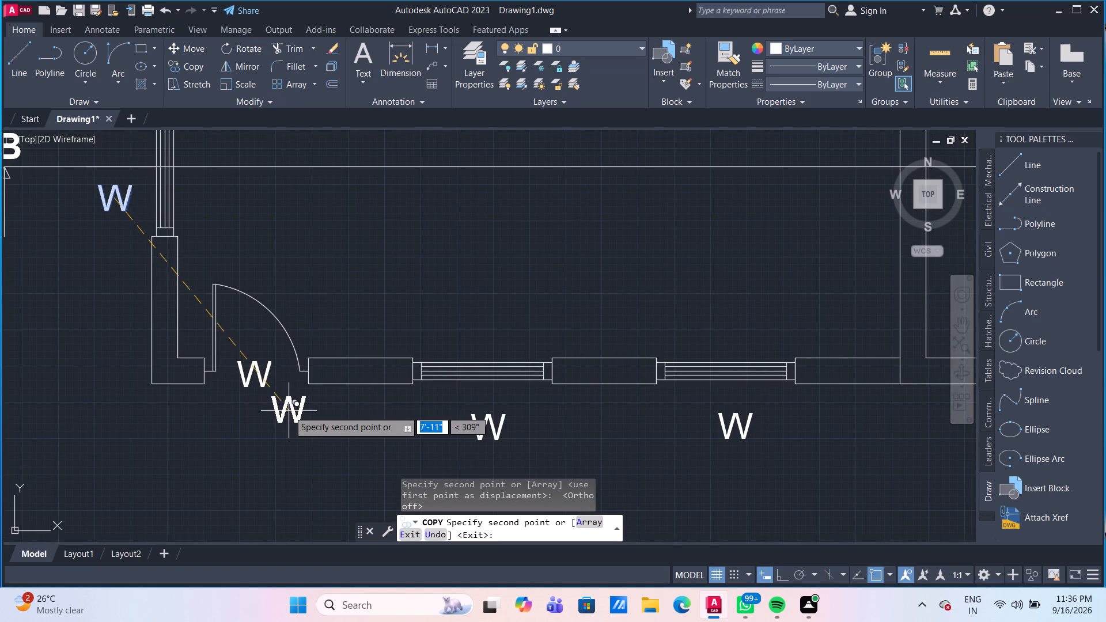
key("Escape")
Change the copied W in the entrance door opening to D and set its text height to 8".
double_click(267, 384)
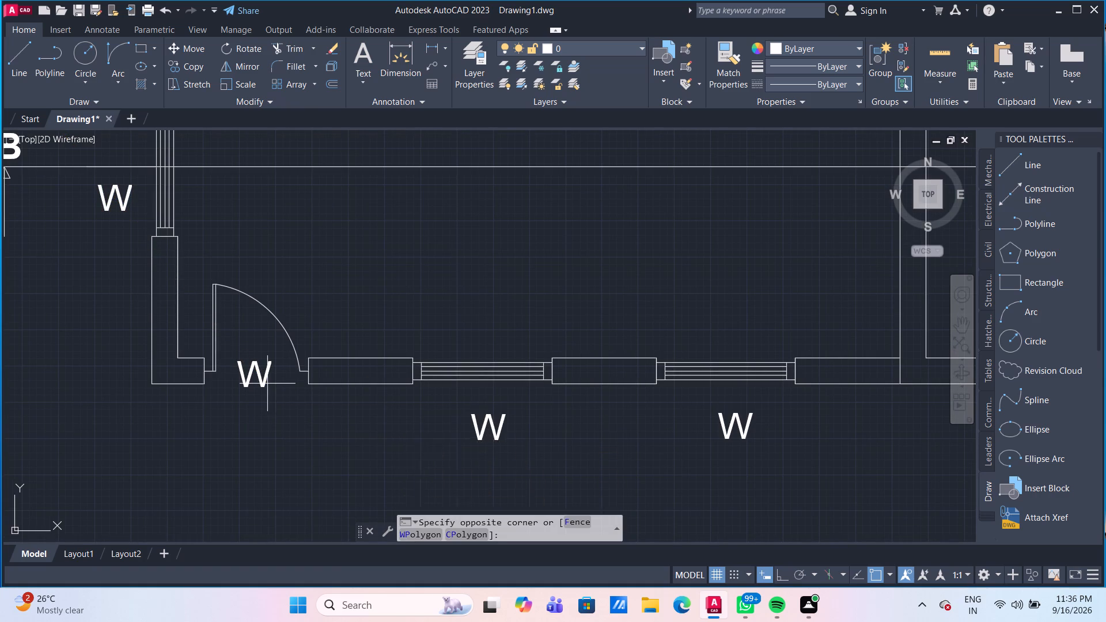
double_click(263, 380)
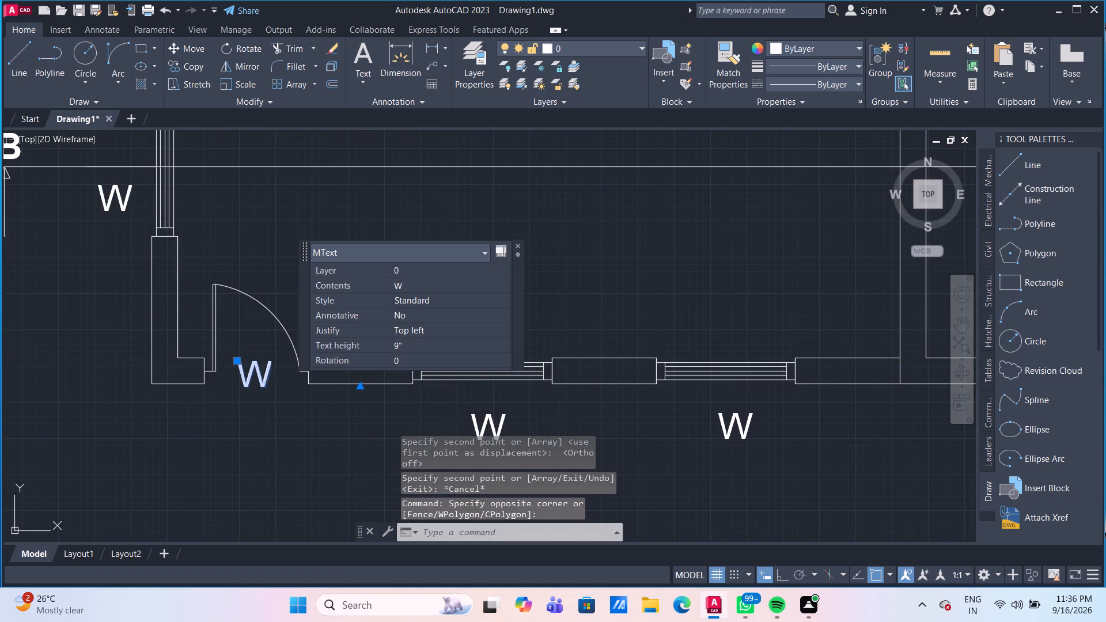
key("BackSpace")
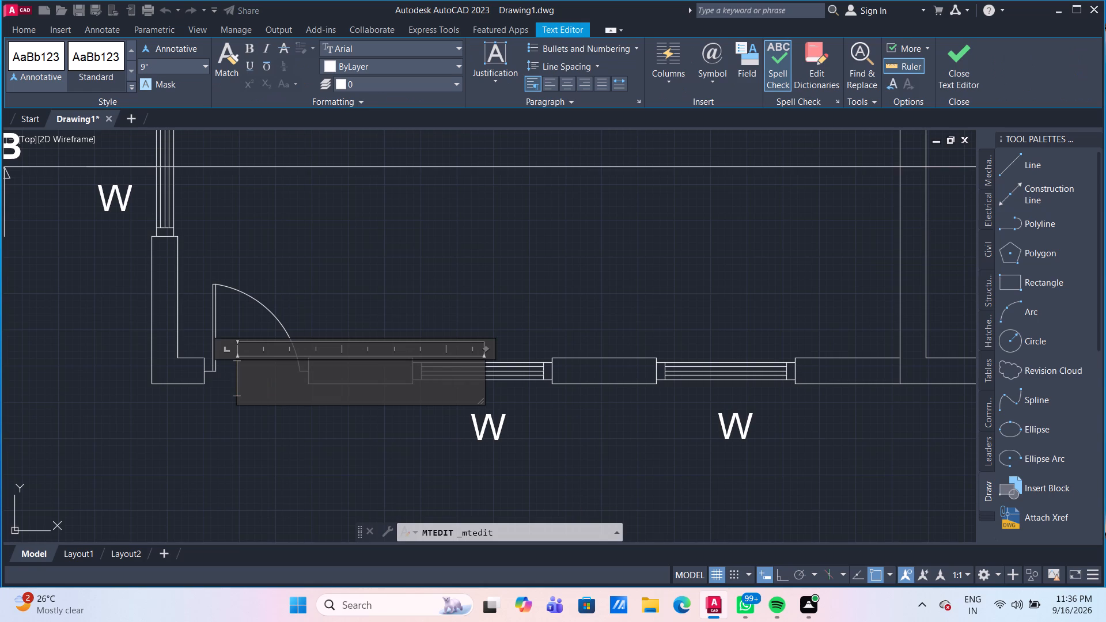
key("d")
left_click_drag(263, 380, 241, 381)
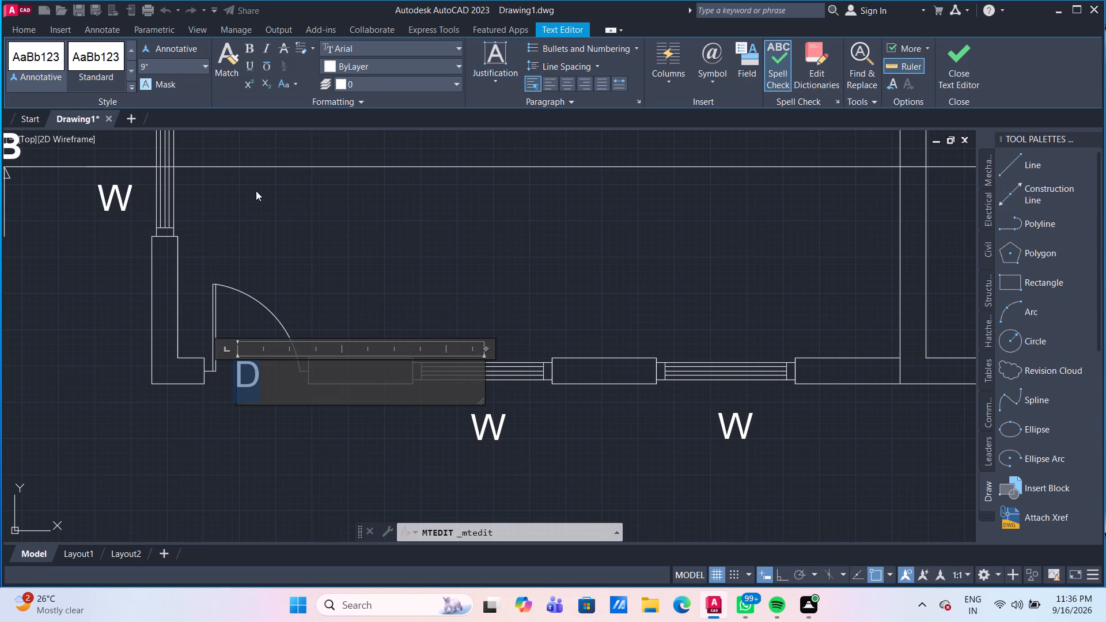
left_click(172, 71)
key("8")
key("shift+quotedbl")
key("Return")
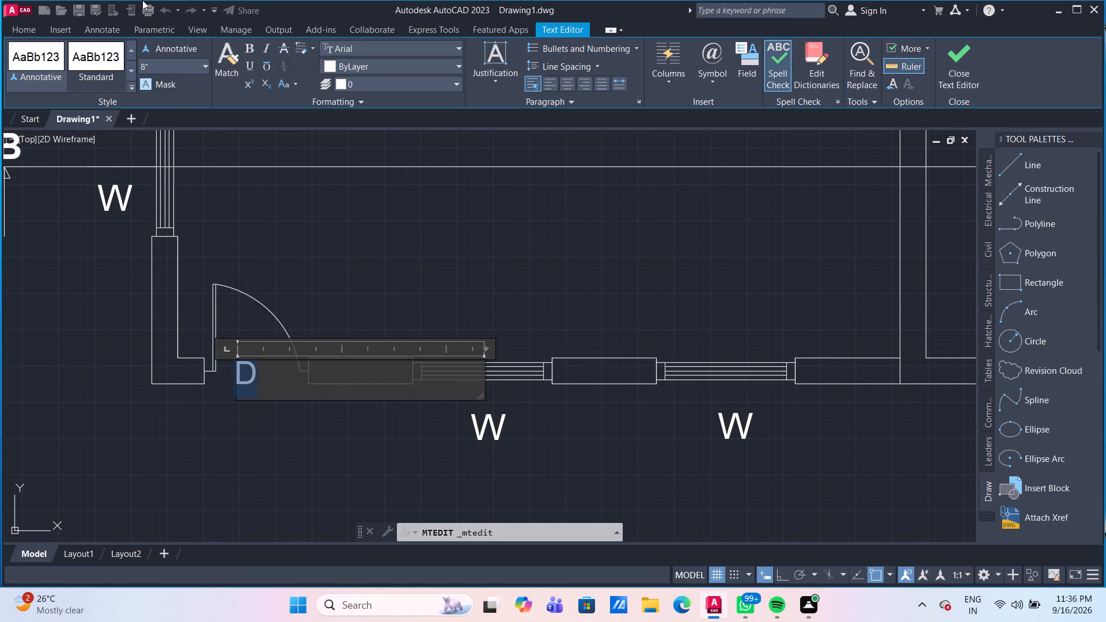
left_click(372, 219)
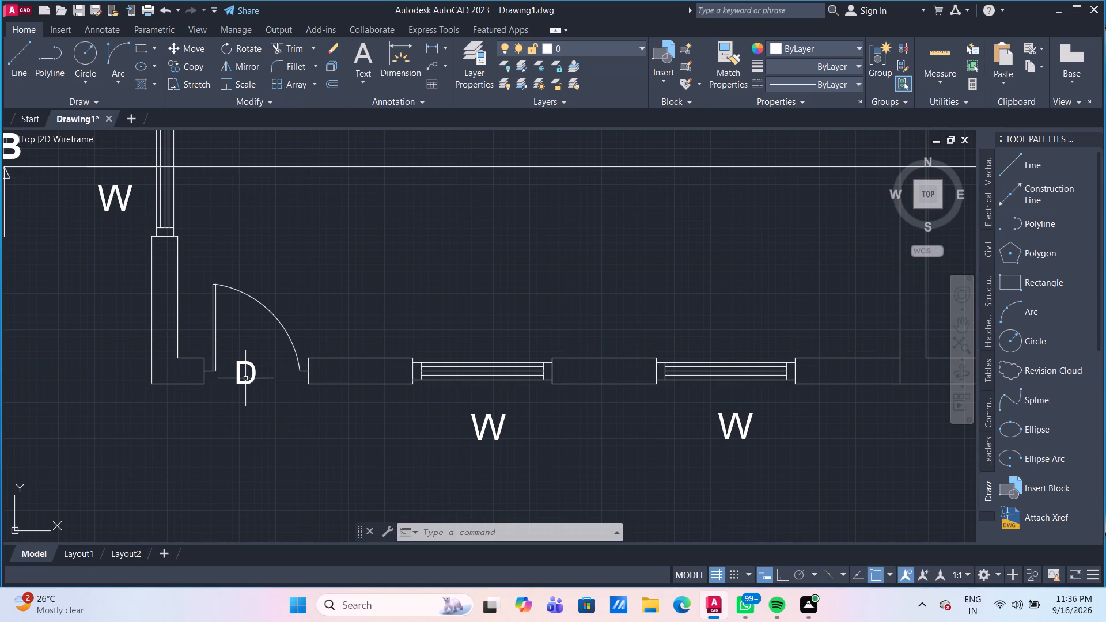
In the original plan, copy the D label from the entrance door into the door opening between the hall and the 10' X 16' MASTER BED.
left_click(249, 382)
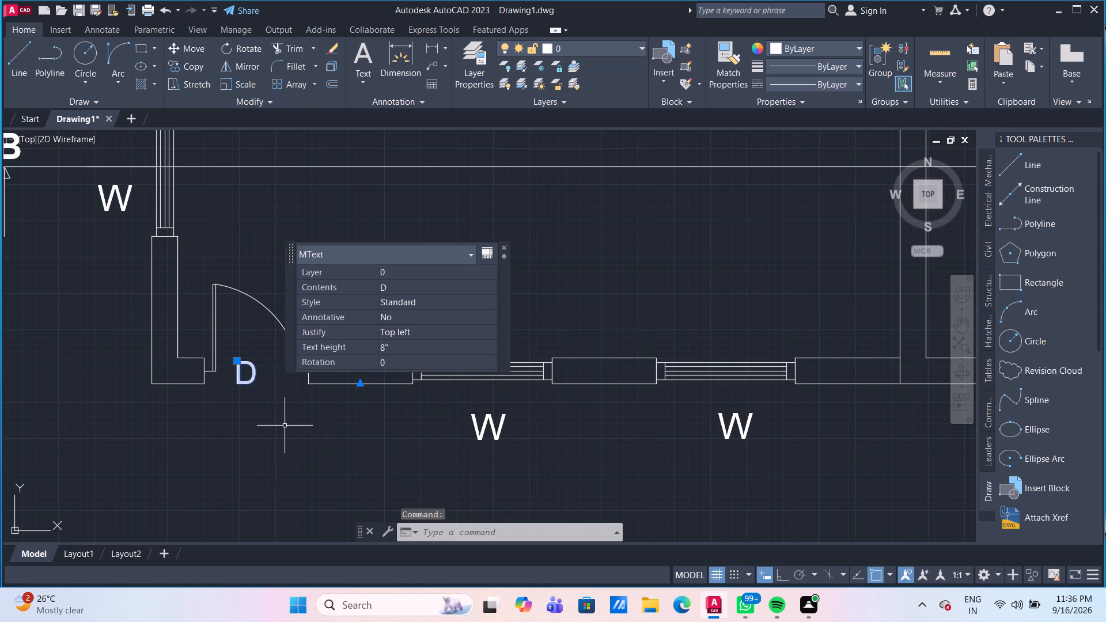
type("CO")
key("Return")
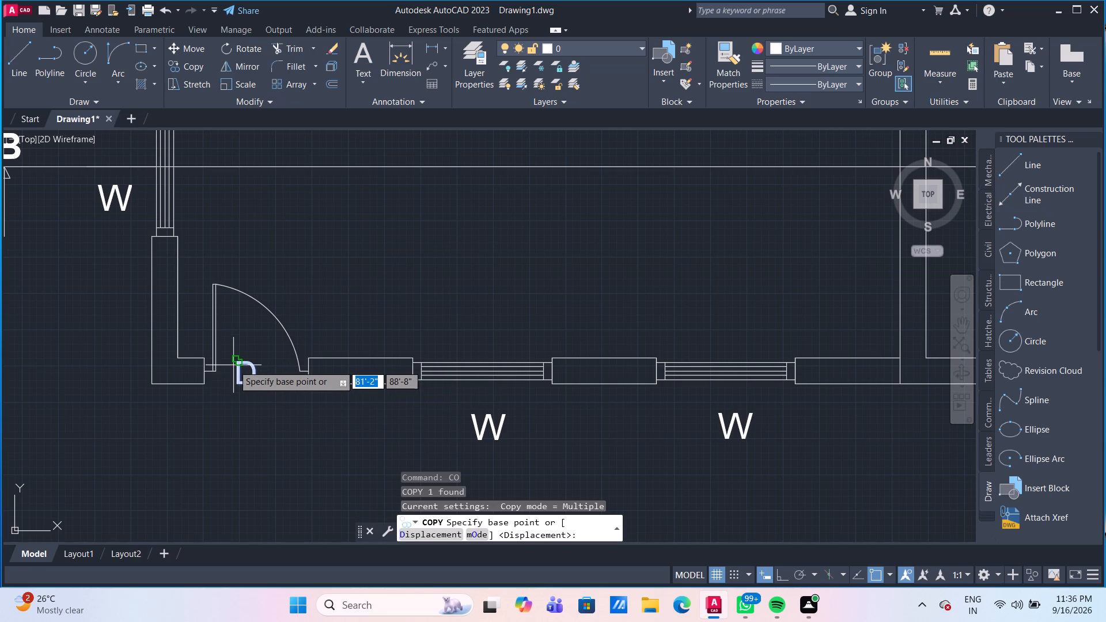
scroll(245, 373, "up", 2)
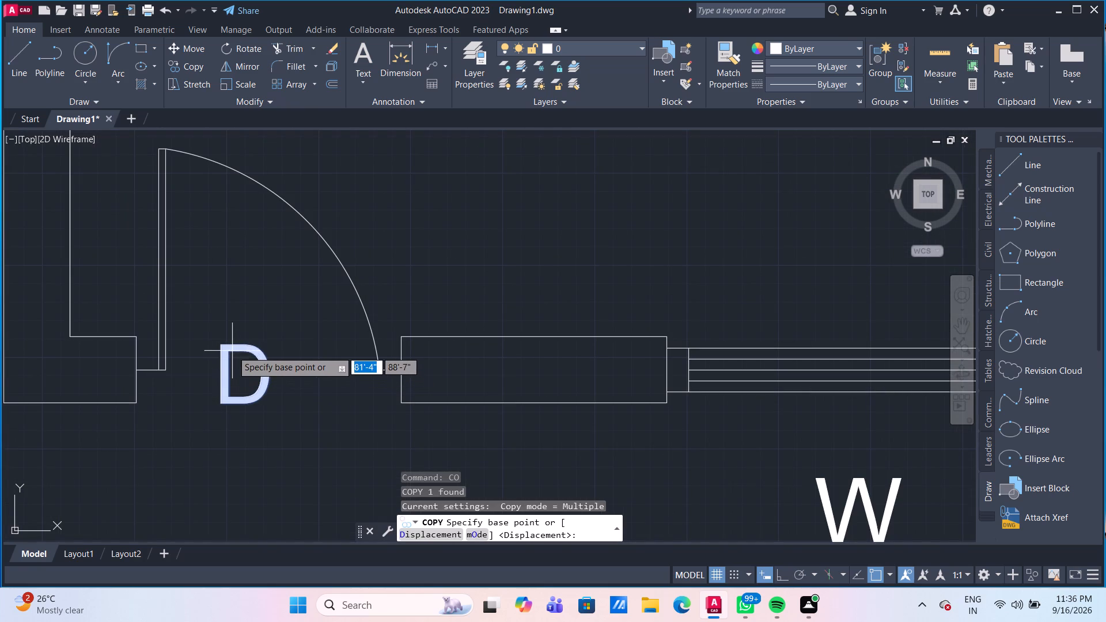
left_click(226, 348)
scroll(513, 279, "down", 3)
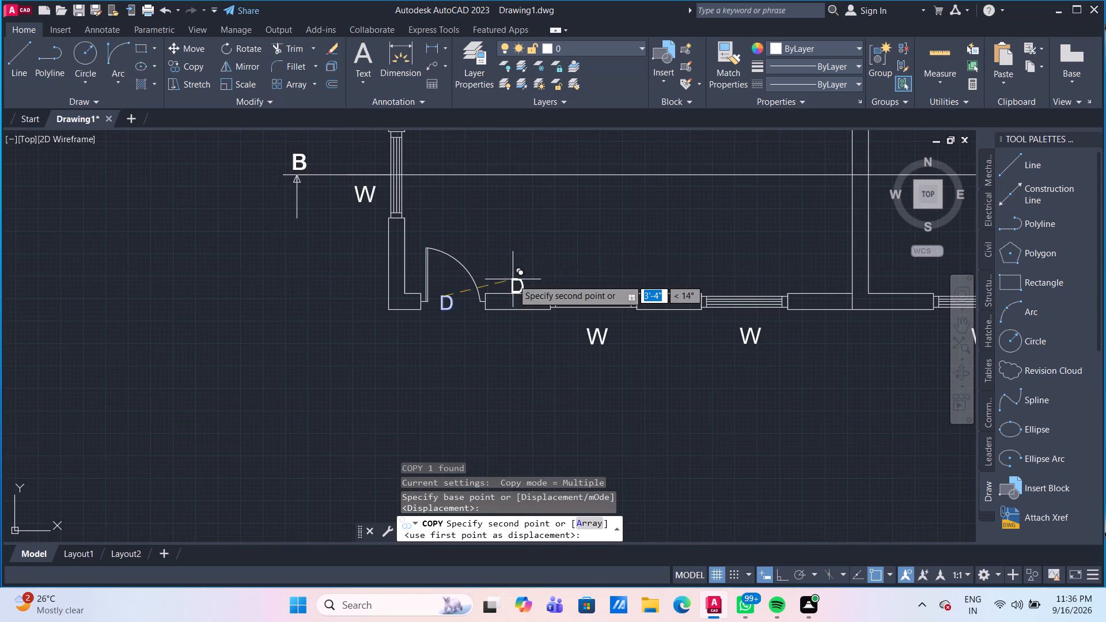
middle_click_drag(622, 252, 400, 408)
middle_click_drag(619, 229, 572, 377)
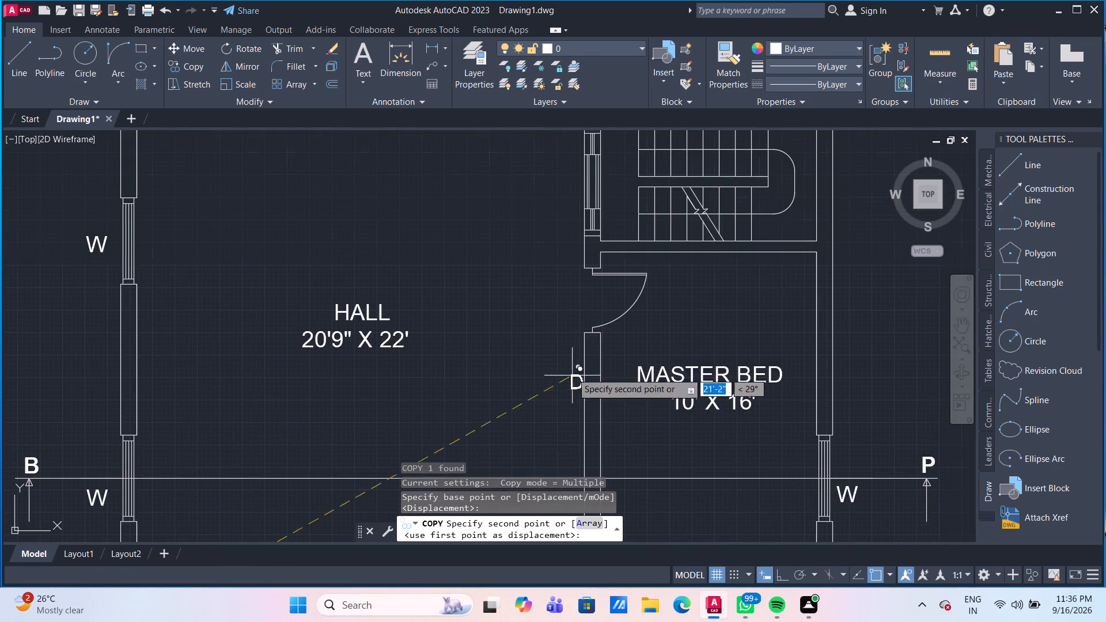
scroll(609, 297, "up", 2)
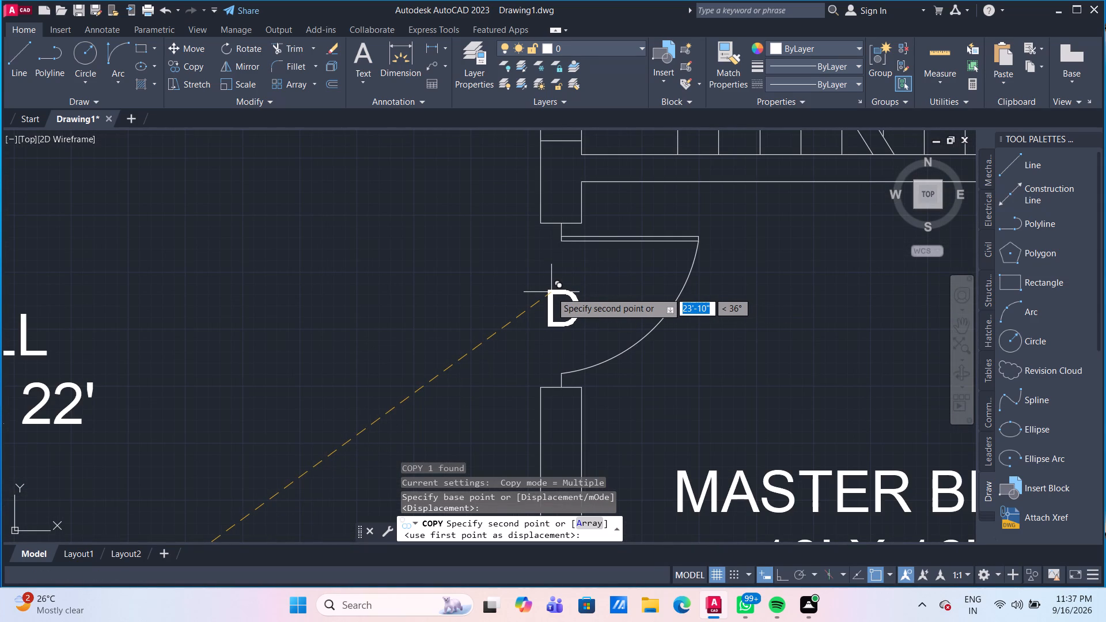
left_click(551, 292)
Place another copy of the D label in the door opening between the hall and the 14' X 16' MASTER BED.
scroll(540, 260, "down", 2)
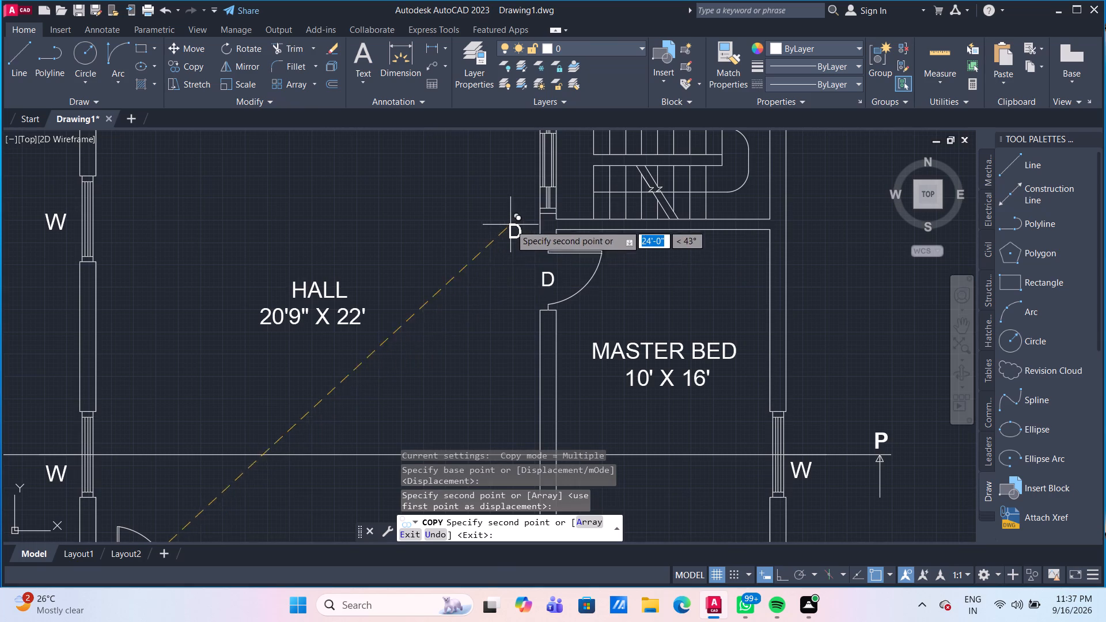
scroll(510, 225, "down", 1)
middle_click_drag(510, 225, 667, 299)
middle_click_drag(412, 238, 457, 307)
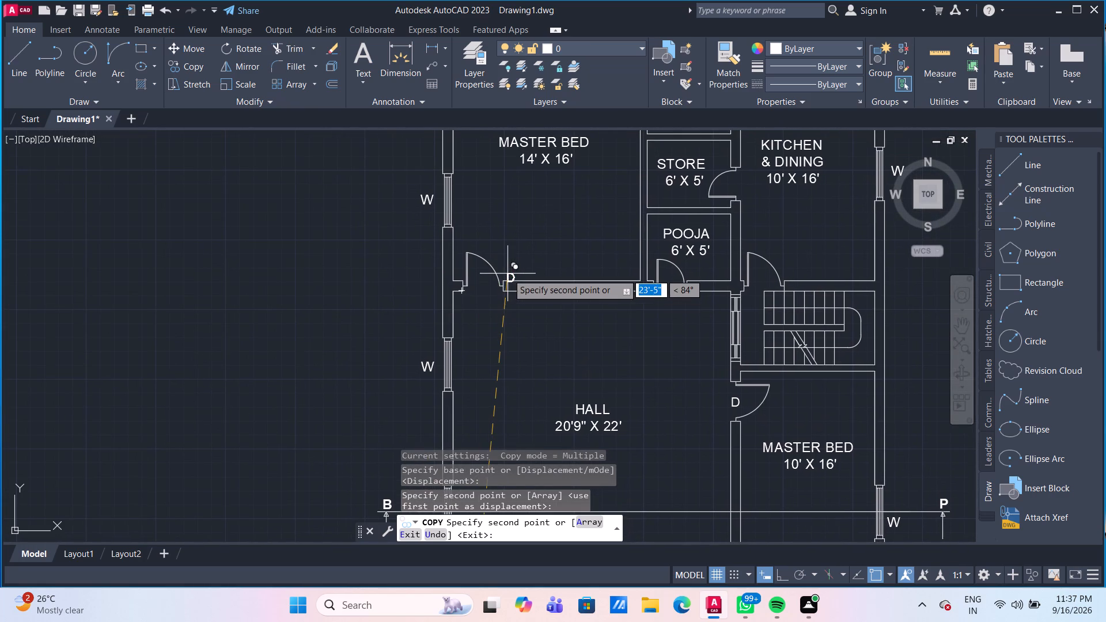
scroll(507, 274, "up", 3)
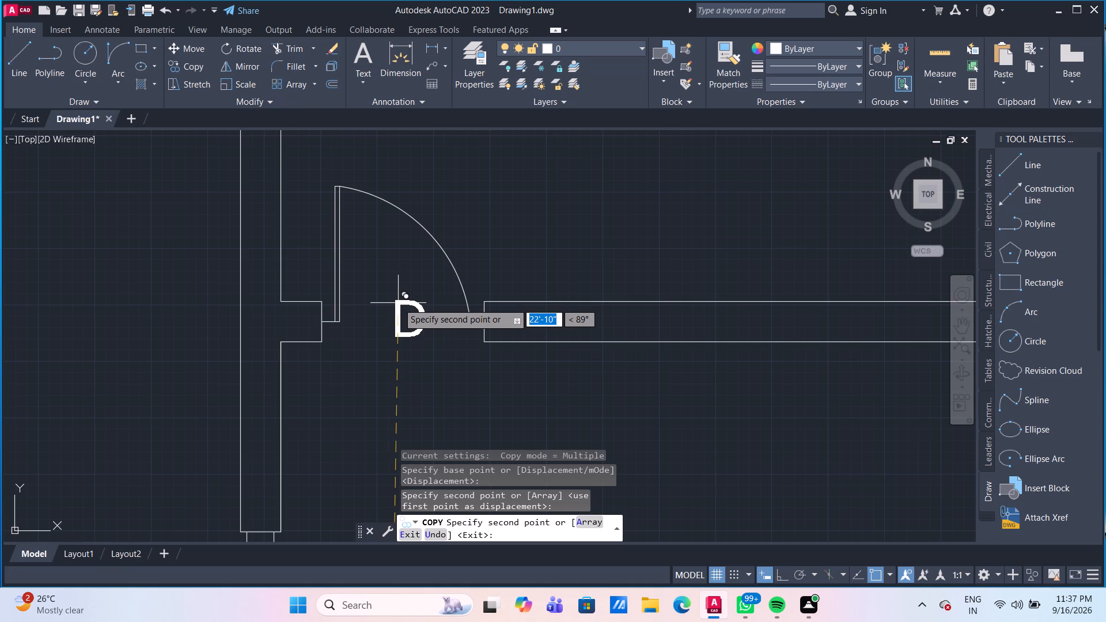
left_click(391, 308)
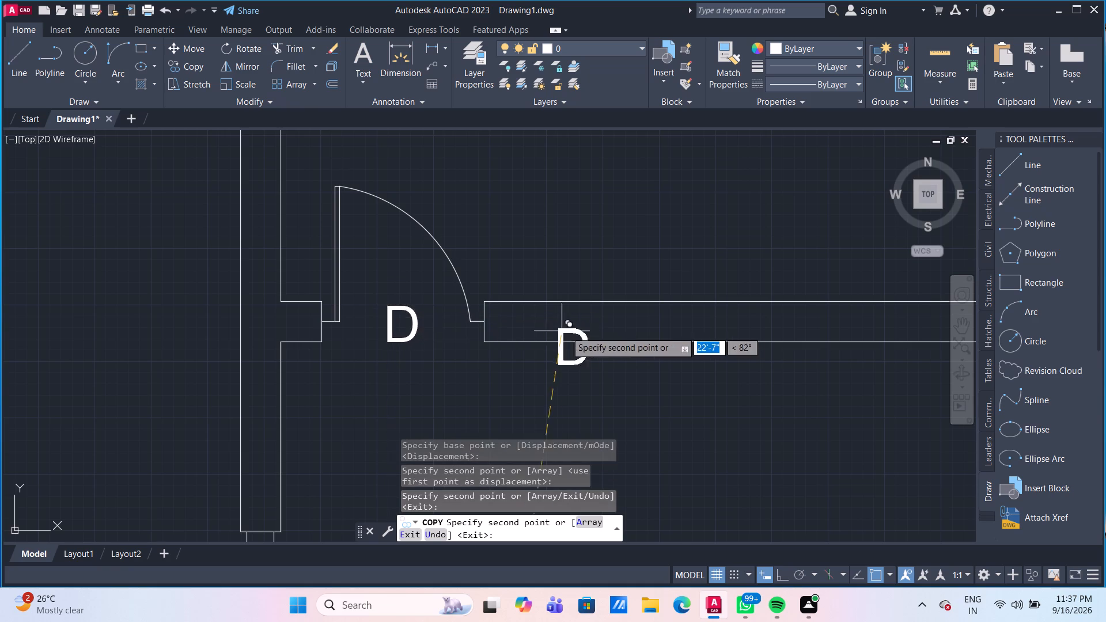
Place another copy of the D label in the KITCHEN & DINING door opening beside the staircase.
scroll(571, 332, "down", 3)
middle_click_drag(652, 334, 297, 315)
scroll(395, 295, "up", 3)
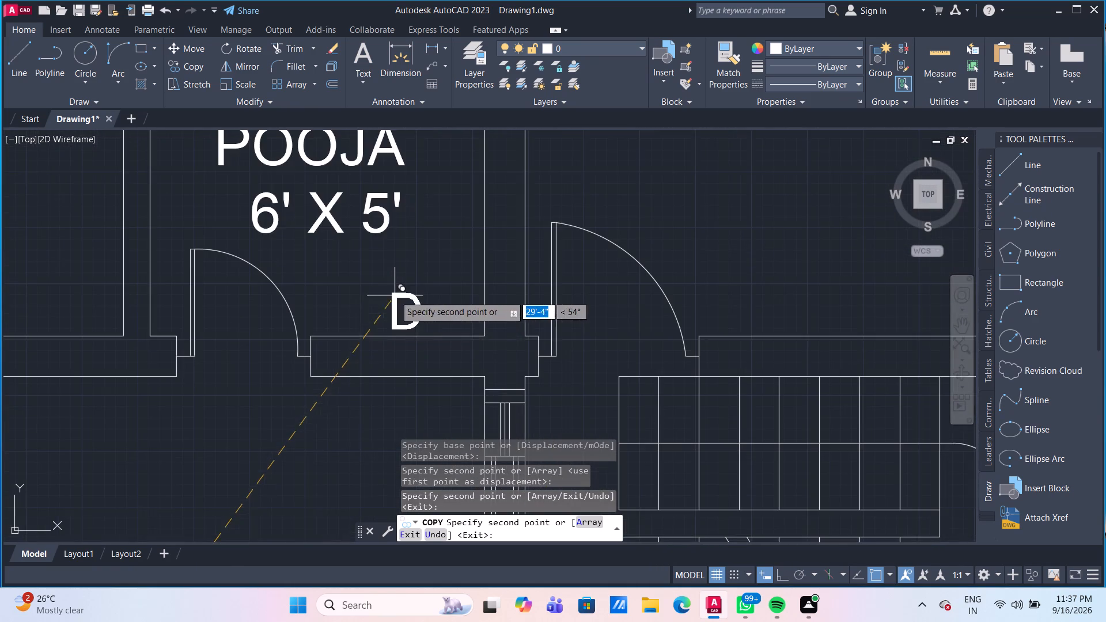
middle_click_drag(624, 311, 499, 271)
scroll(499, 271, "up", 2)
middle_click_drag(486, 303, 485, 273)
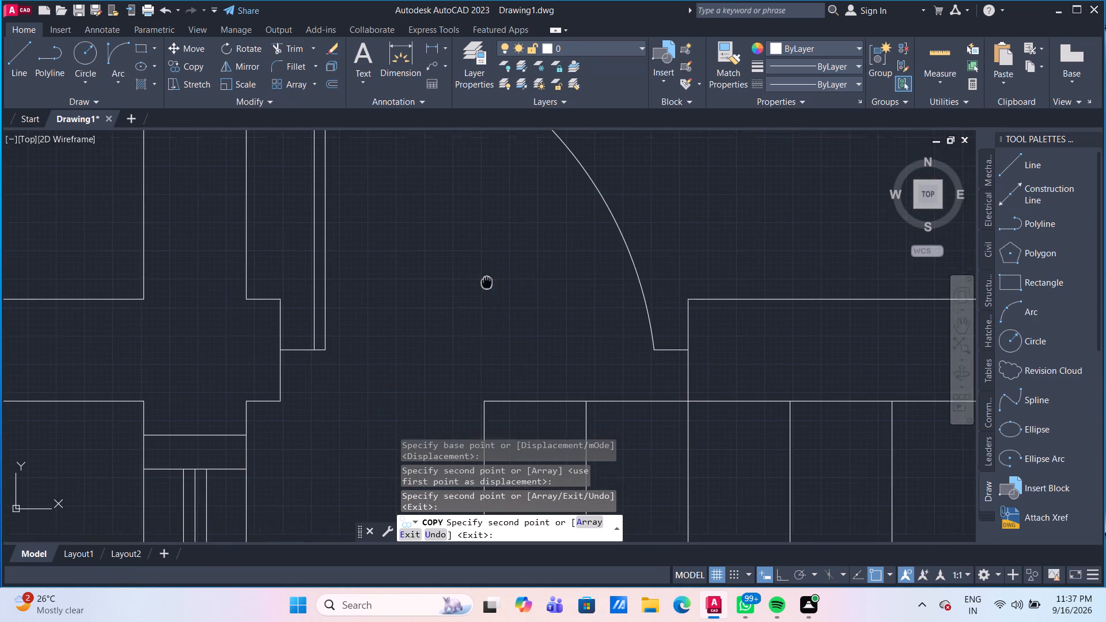
middle_click_drag(485, 273, 479, 252)
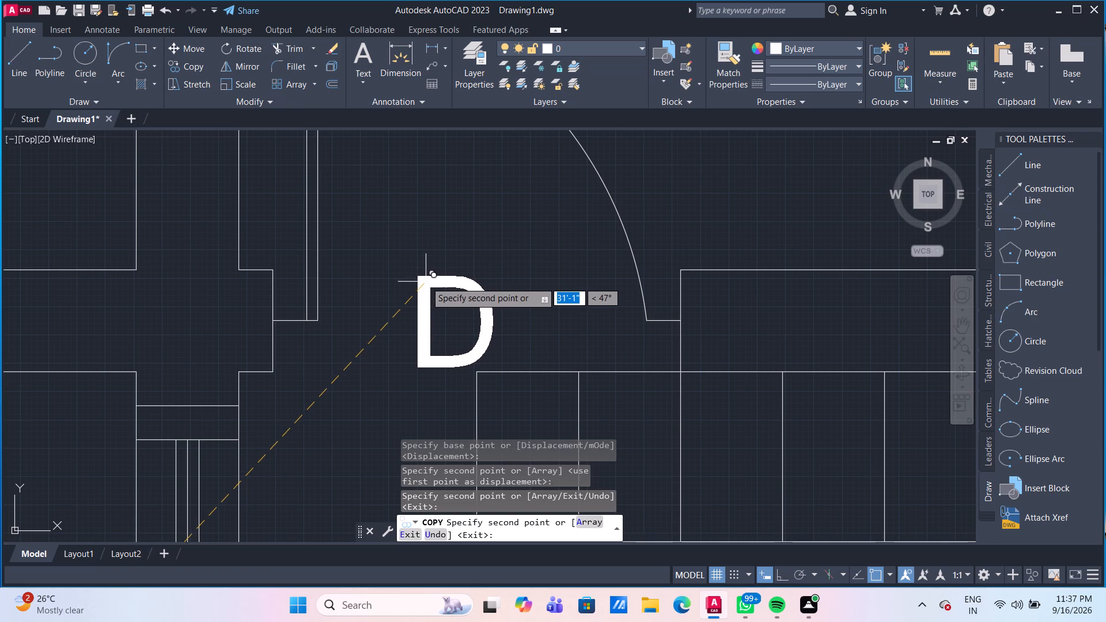
left_click(410, 283)
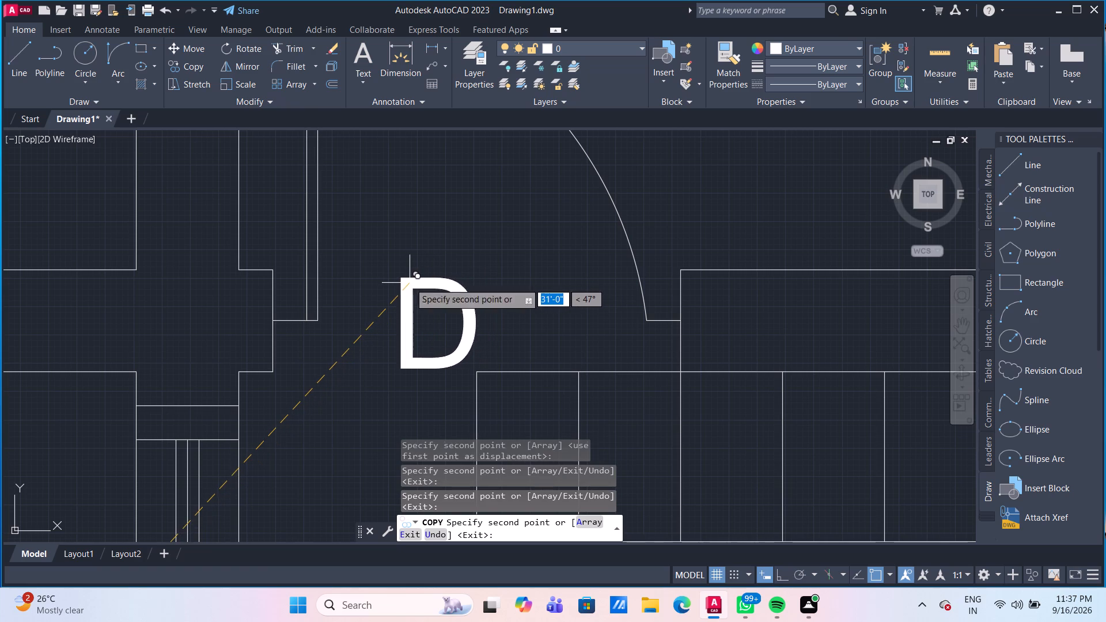
Place another copy of the D label in the POOJA door opening and end the copying.
scroll(567, 256, "down", 2)
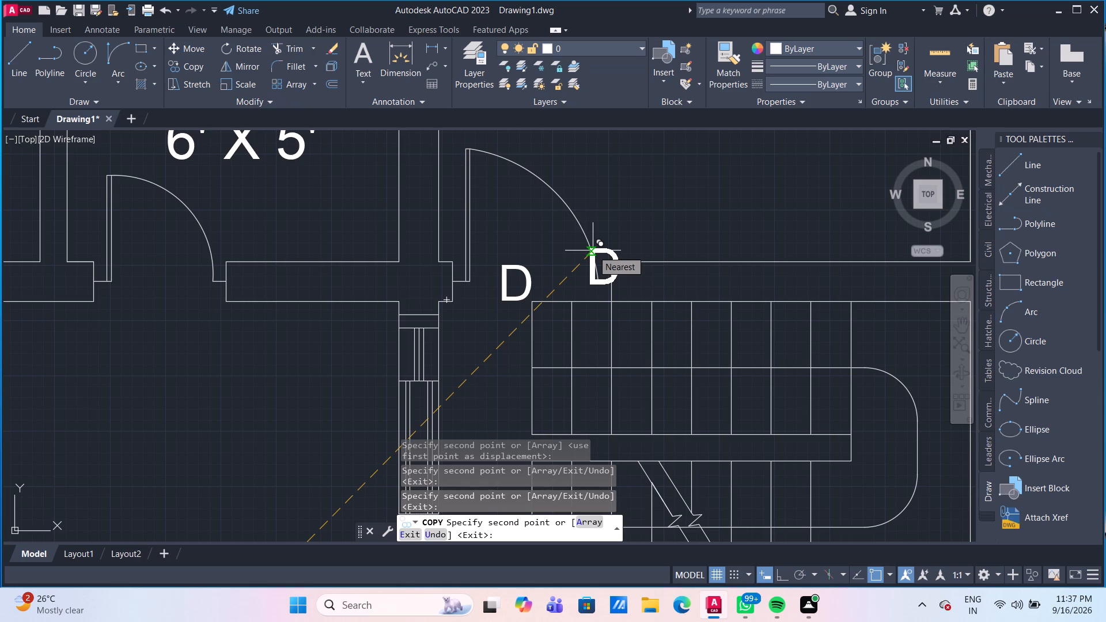
scroll(593, 251, "down", 2)
scroll(572, 302, "down", 1)
scroll(504, 302, "down", 1)
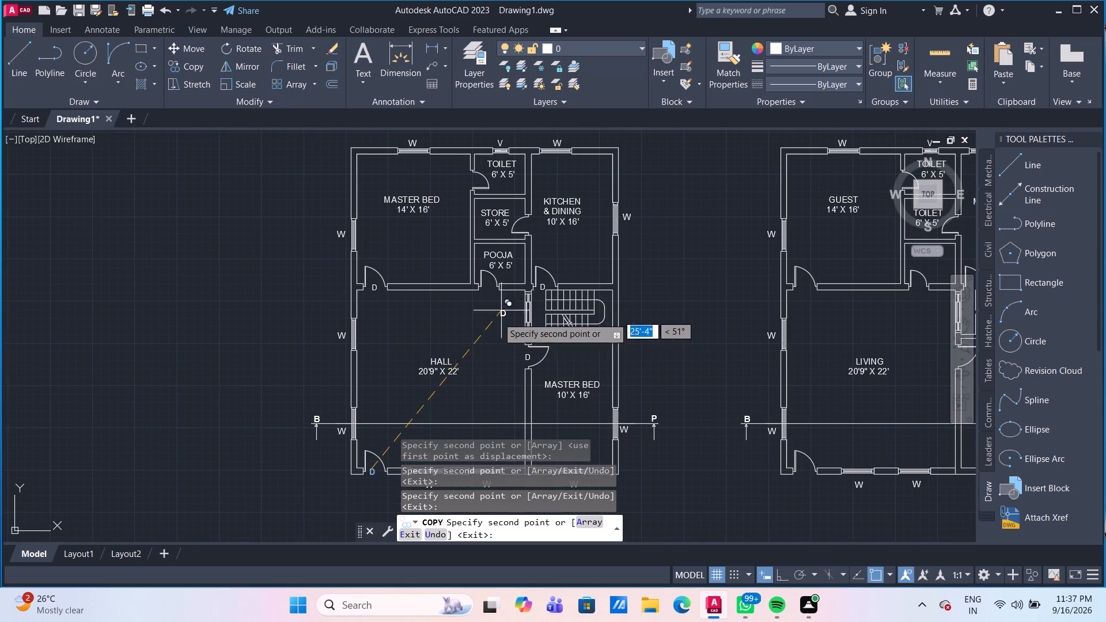
scroll(487, 292, "up", 3)
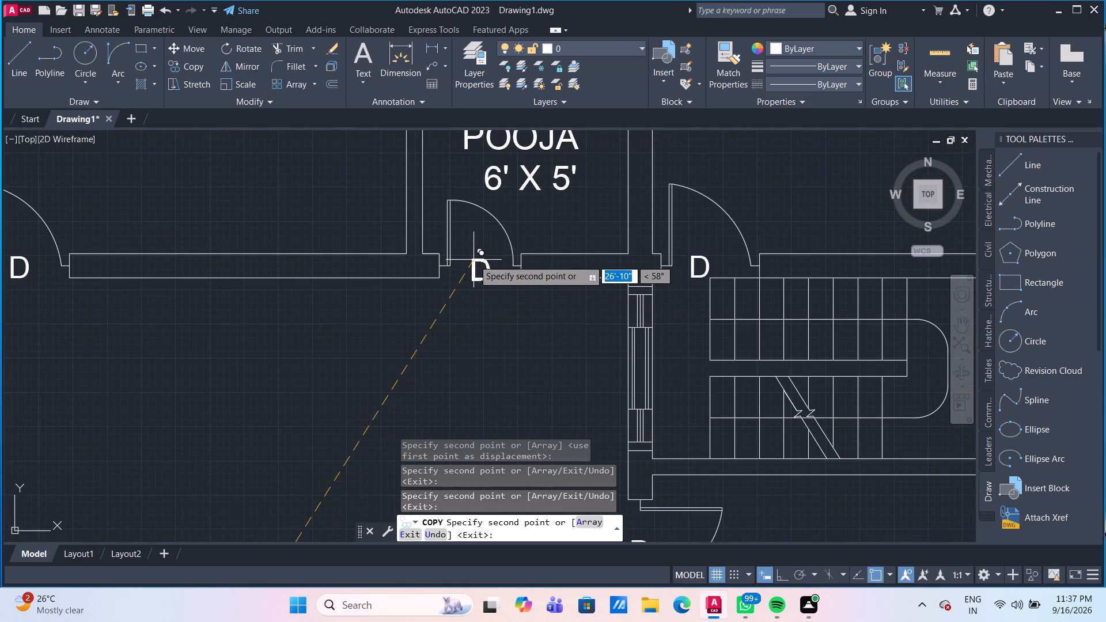
scroll(470, 257, "up", 2)
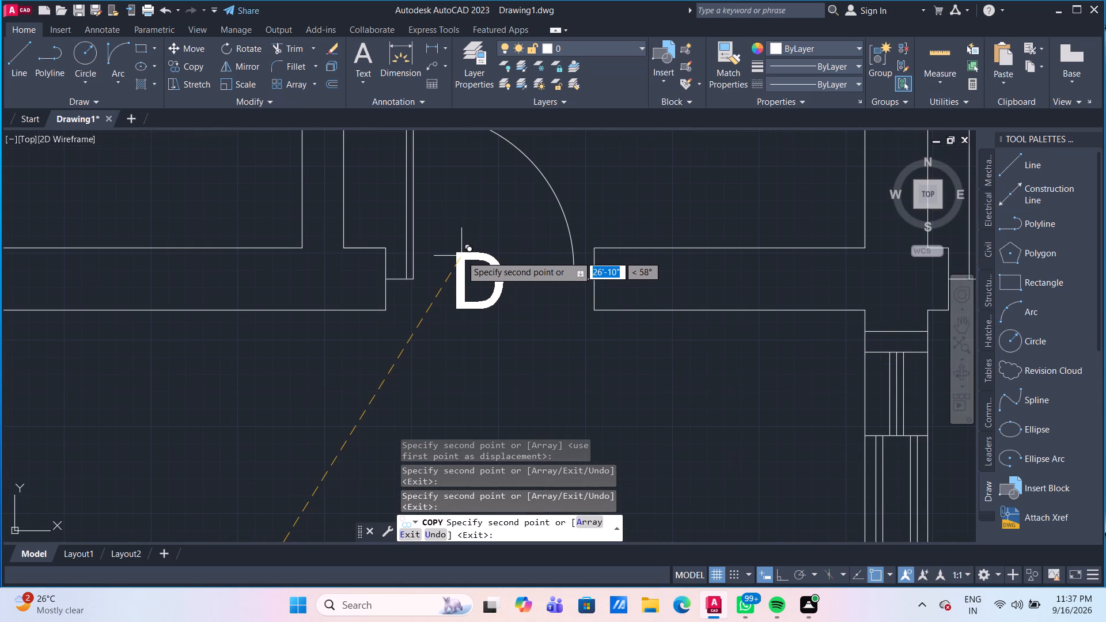
left_click(459, 256)
scroll(653, 185, "down", 1)
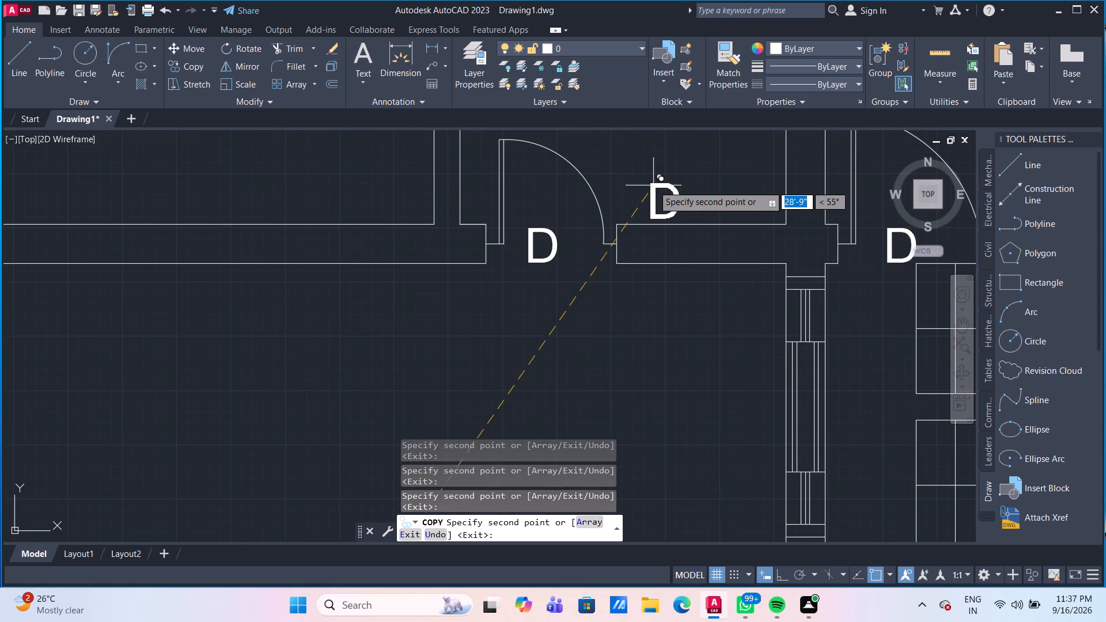
middle_click_drag(653, 185, 541, 377)
scroll(656, 184, "down", 1)
scroll(607, 248, "down", 1)
middle_click_drag(607, 248, 593, 344)
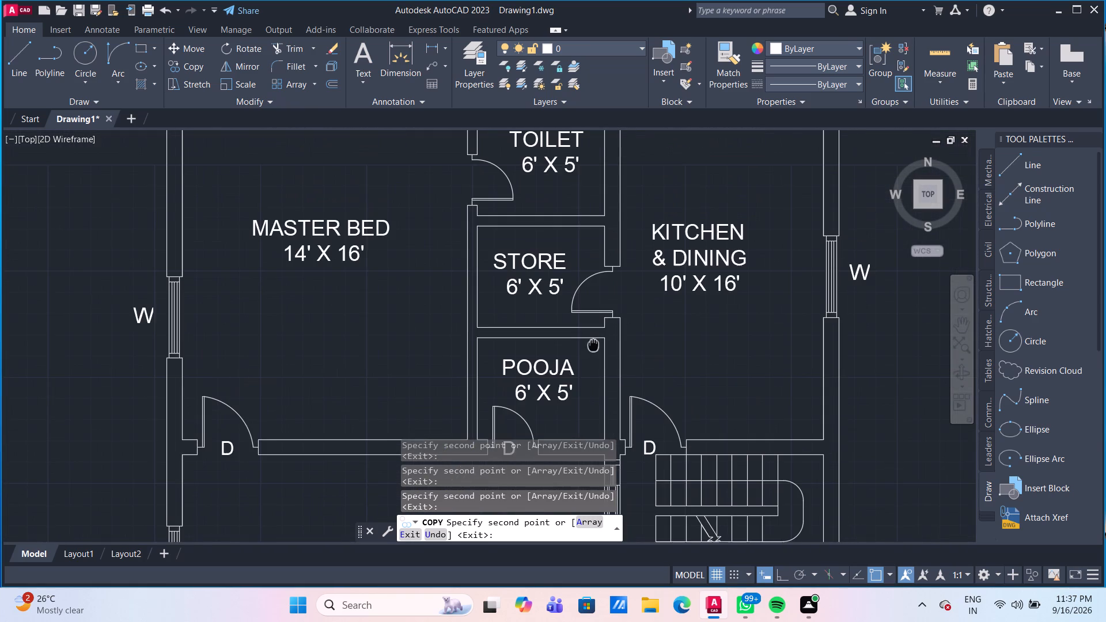
middle_click_drag(593, 344, 586, 233)
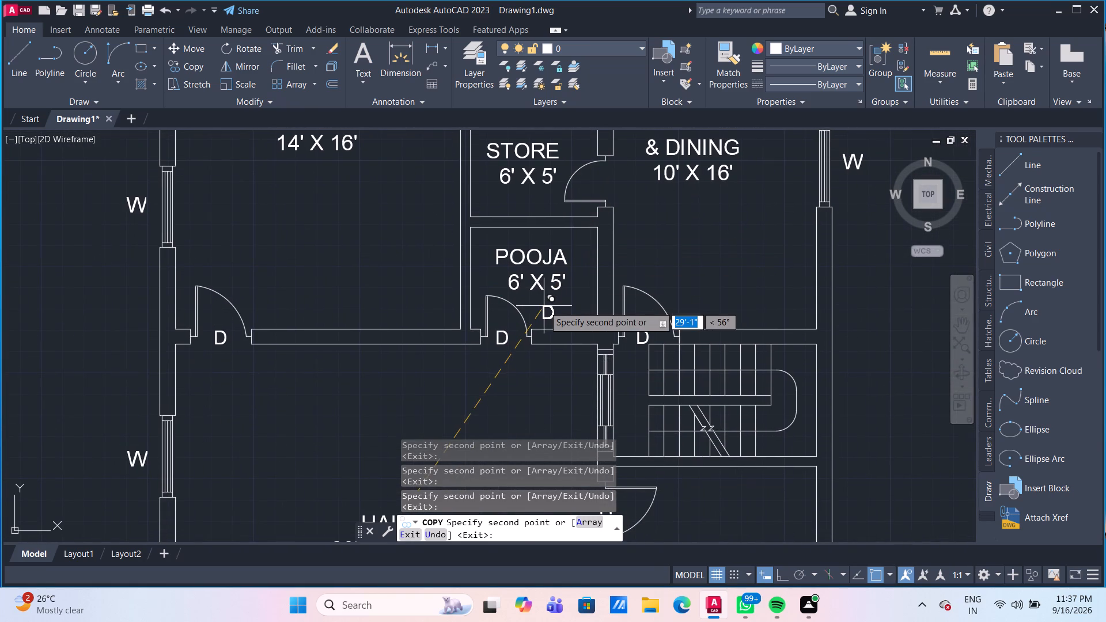
key("Escape")
Change the door label in the POOJA door opening to D1.
scroll(499, 337, "up", 2)
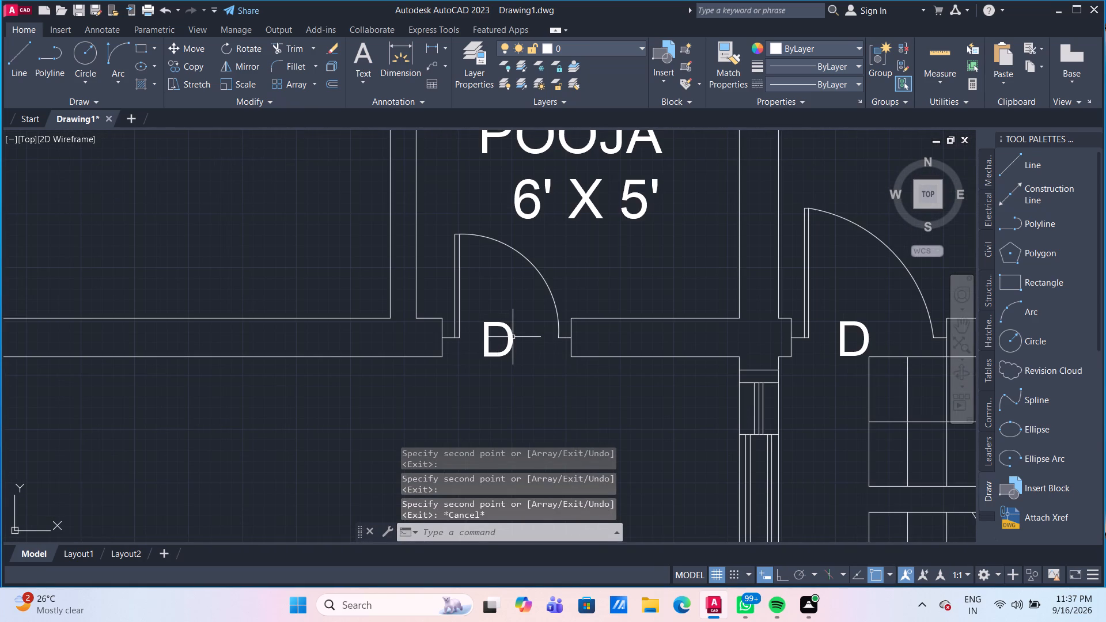
double_click(513, 337)
key("1")
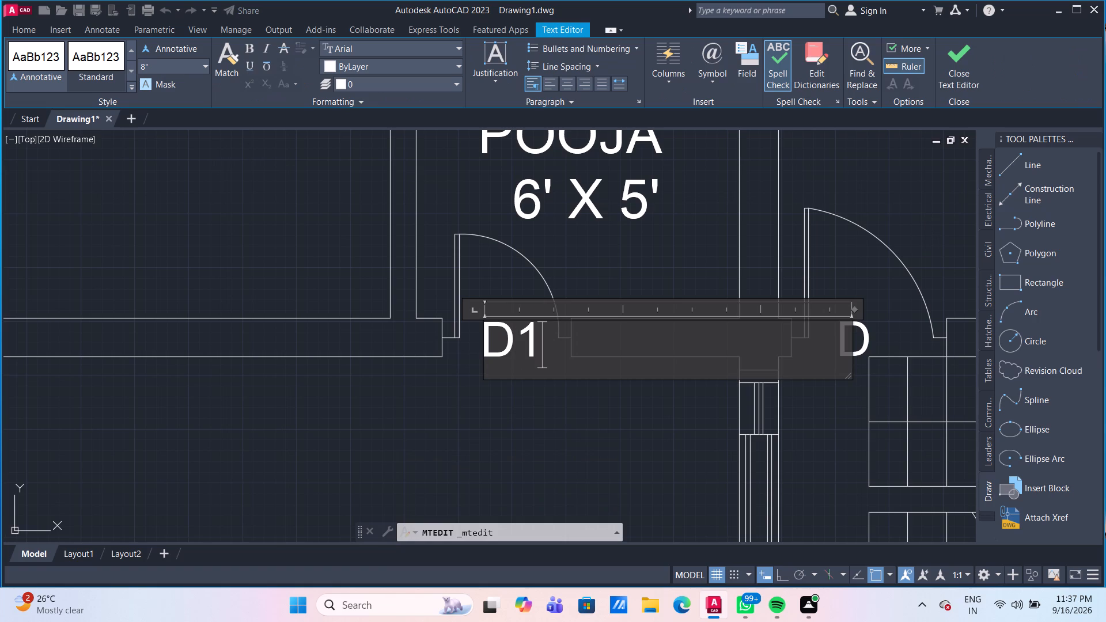
left_click(536, 423)
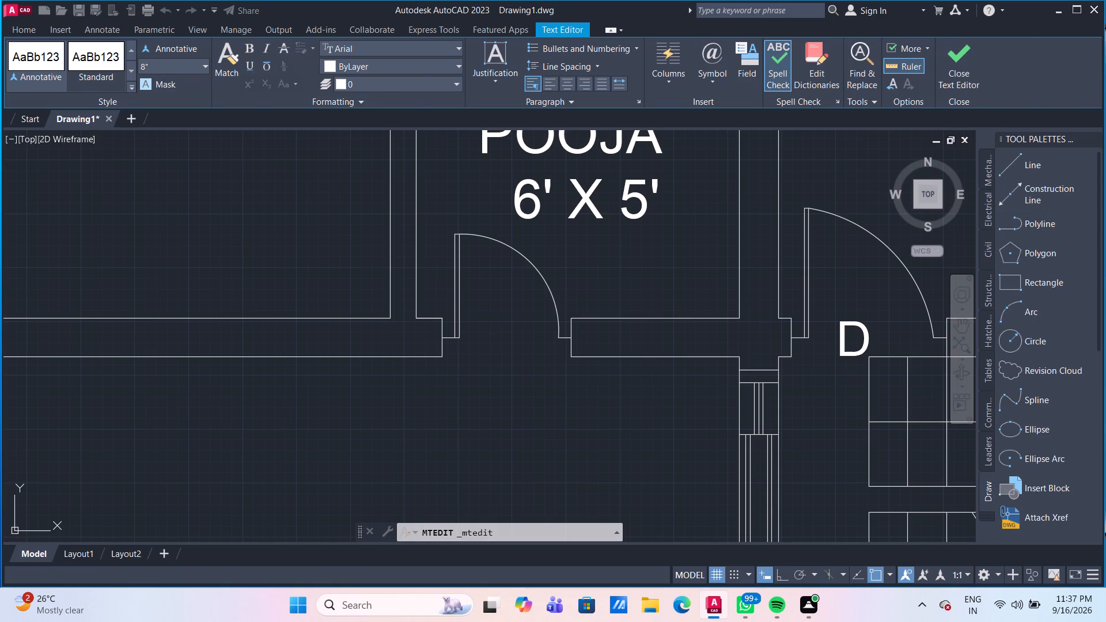
Copy the D1 label from the POOJA door into the STORE door opening on the kitchen side.
left_click(512, 340)
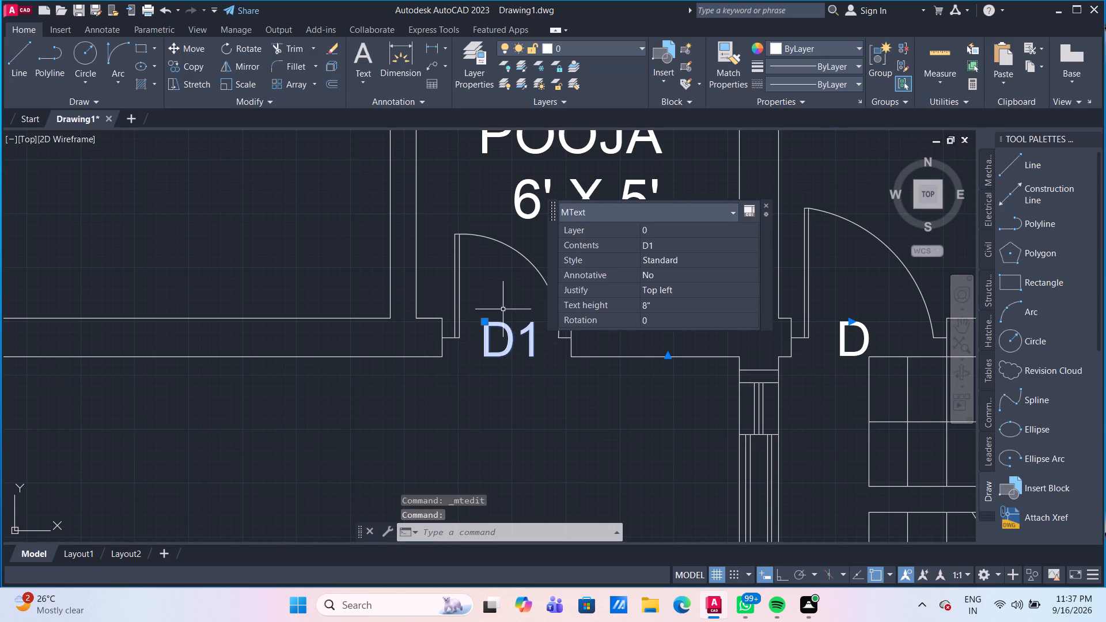
type("CO")
key("Return")
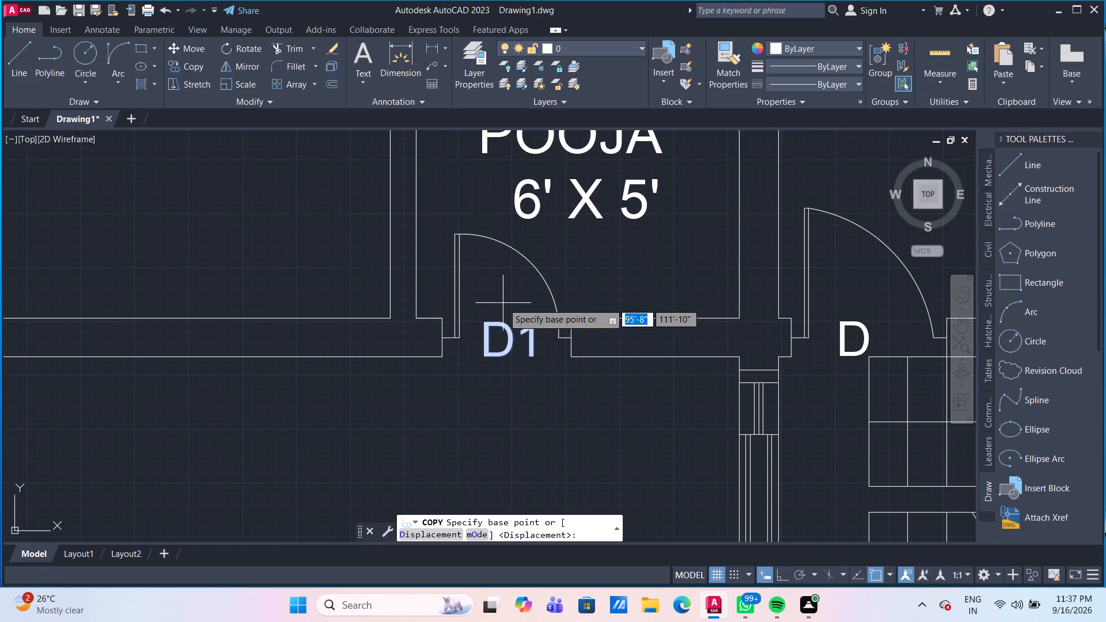
left_click(509, 337)
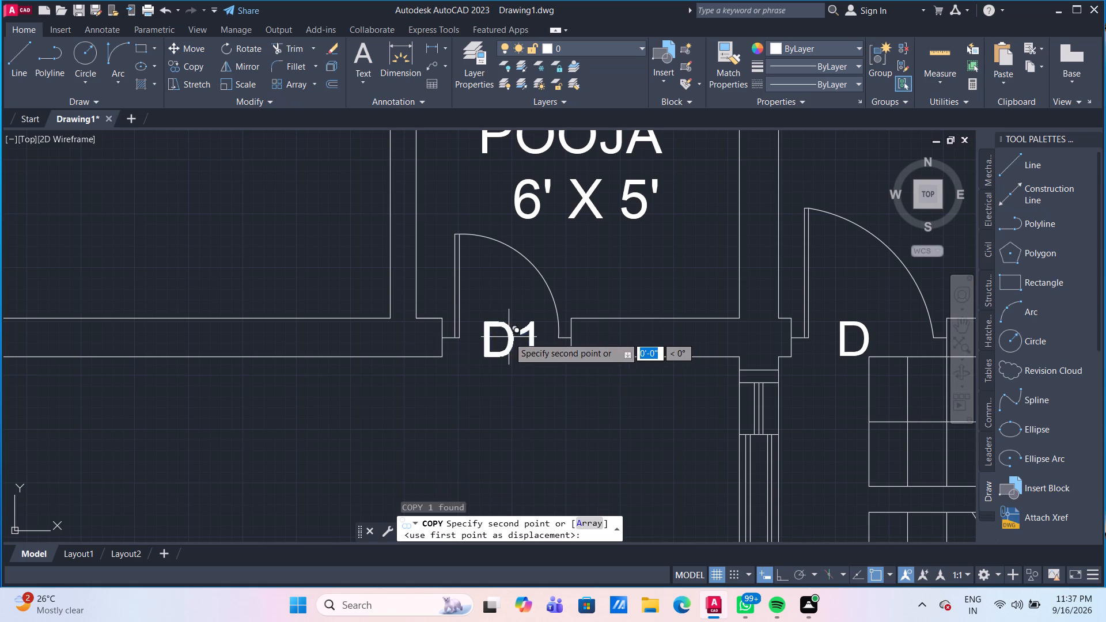
scroll(623, 256, "down", 2)
middle_click_drag(623, 256, 594, 380)
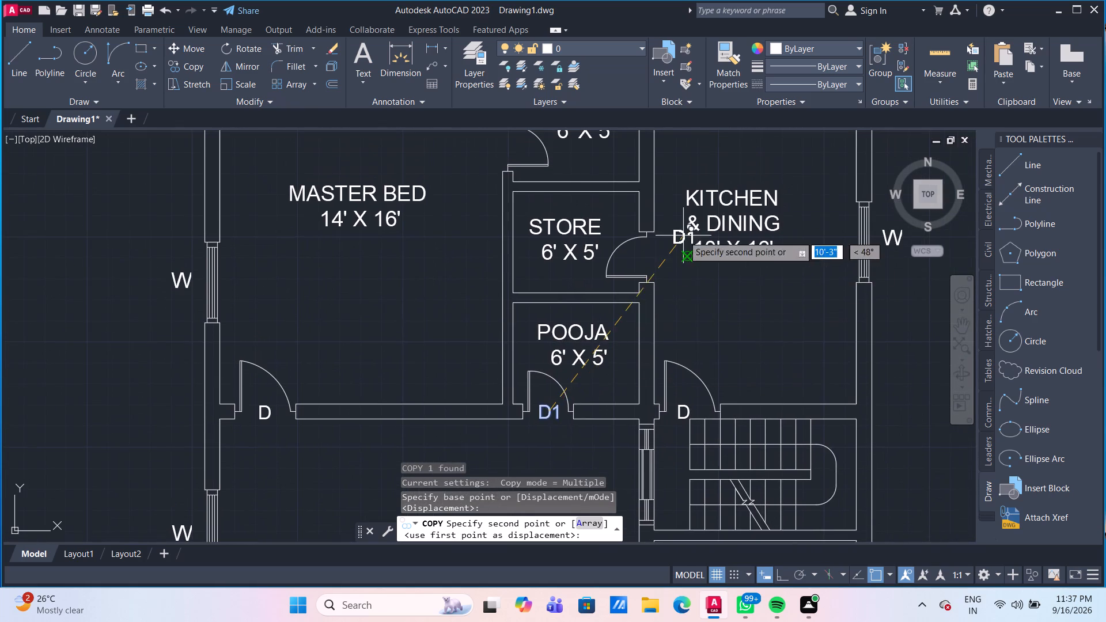
scroll(641, 276, "up", 1)
scroll(641, 263, "down", 1)
middle_click_drag(641, 263, 652, 333)
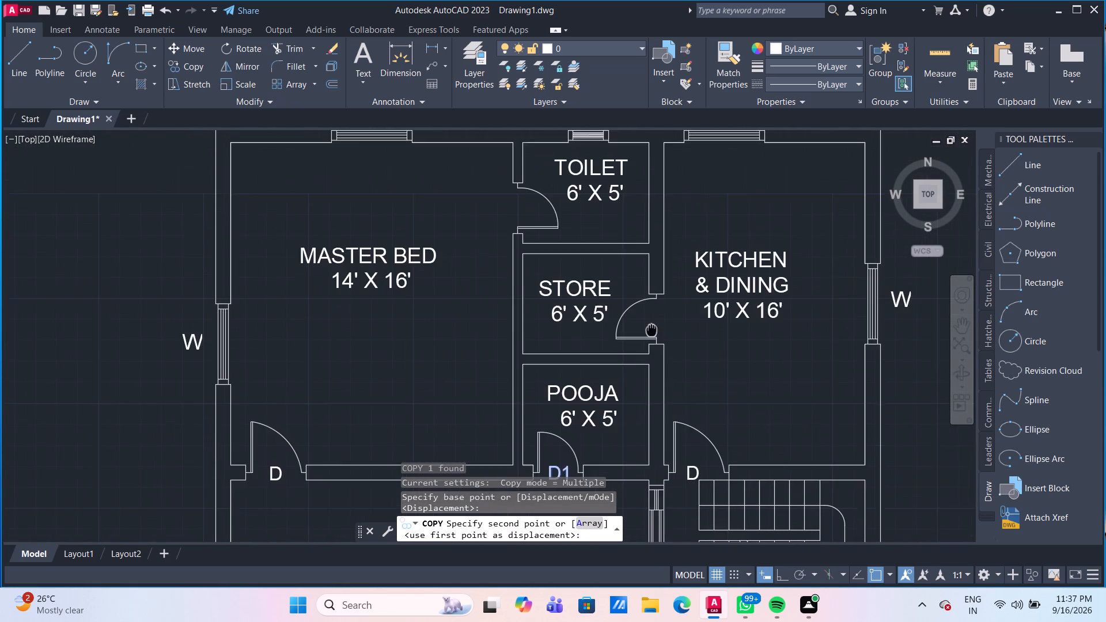
middle_click_drag(652, 333, 652, 335)
scroll(658, 328, "up", 3)
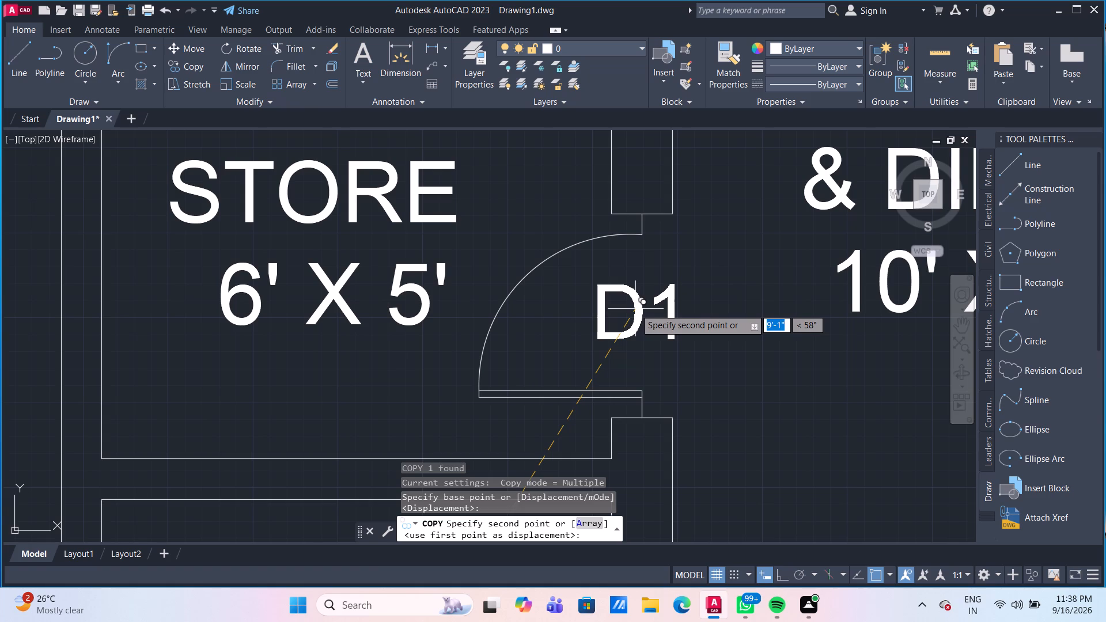
left_click(633, 309)
Place another copy of the D1 label in the TOILET door opening beside the 14' X 16' MASTER BED.
scroll(540, 287, "down", 2)
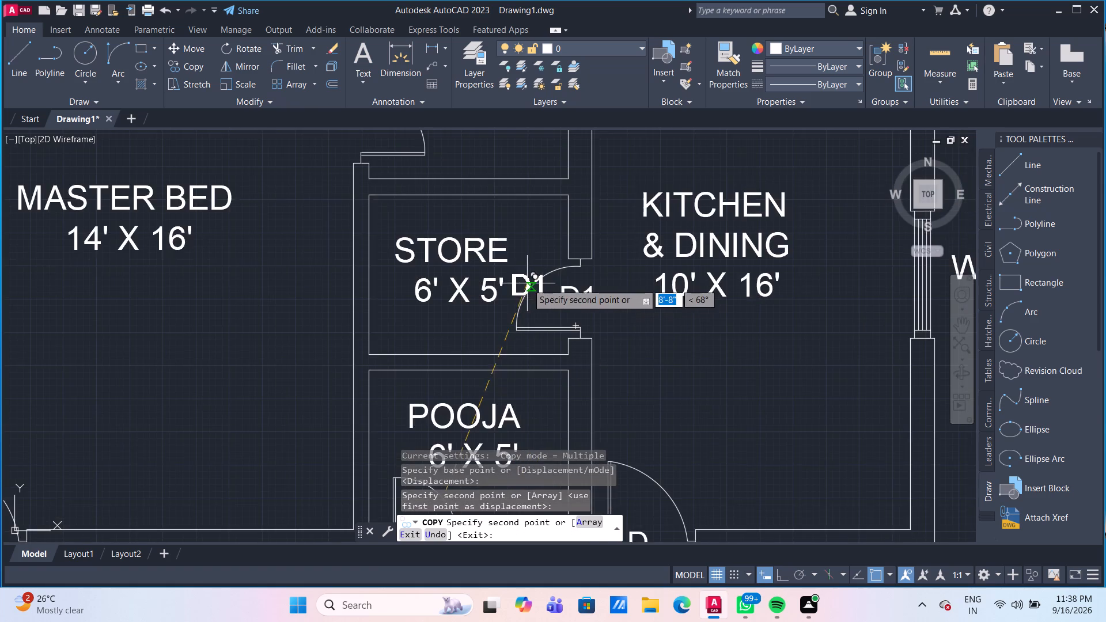
middle_click_drag(527, 282, 678, 388)
scroll(517, 211, "up", 1)
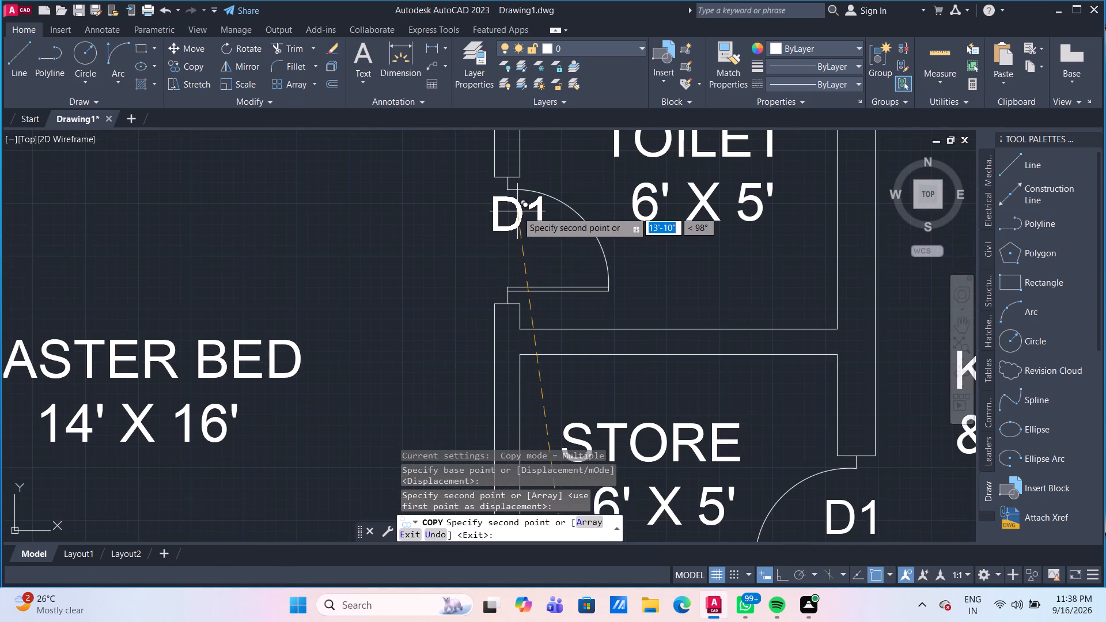
middle_click_drag(518, 220, 521, 285)
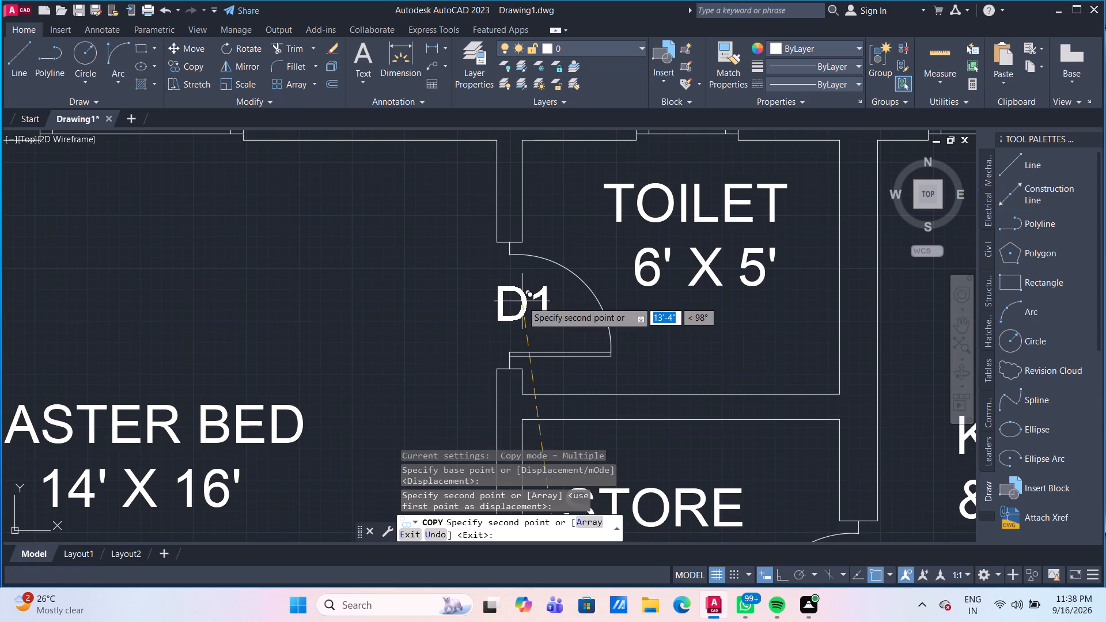
left_click(522, 301)
scroll(539, 308, "down", 3)
scroll(692, 352, "down", 2)
middle_click_drag(677, 328, 608, 232)
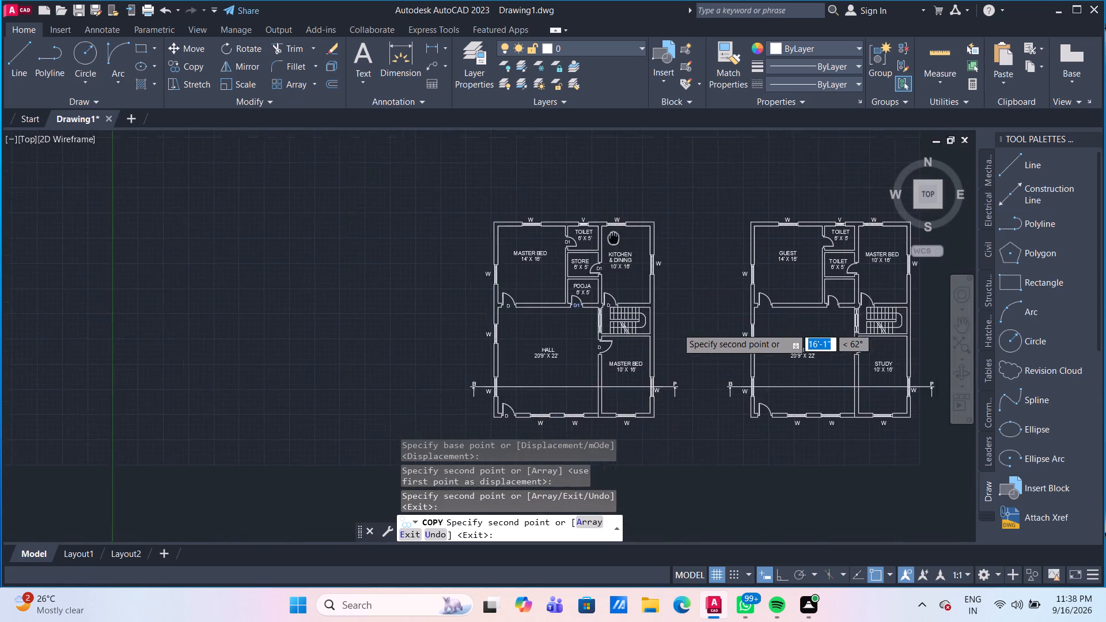
Place a copy of the D1 label in the TOILET door opening beside the 10' X 16' MASTER BED of the copied plan.
middle_click_drag(608, 232, 543, 194)
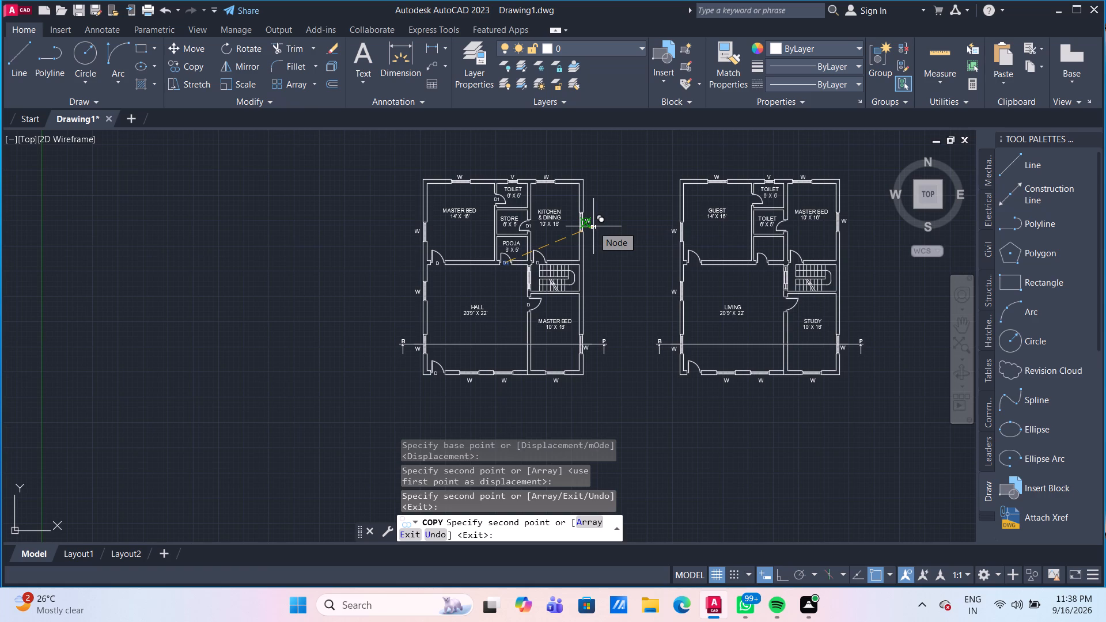
scroll(771, 242, "up", 3)
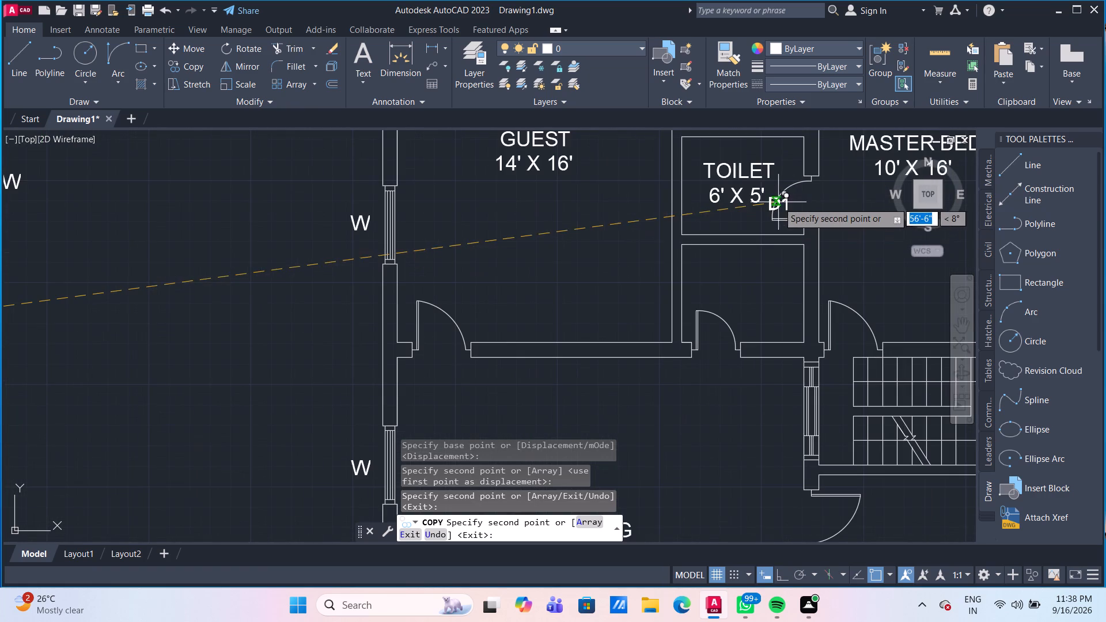
middle_click_drag(819, 200, 690, 260)
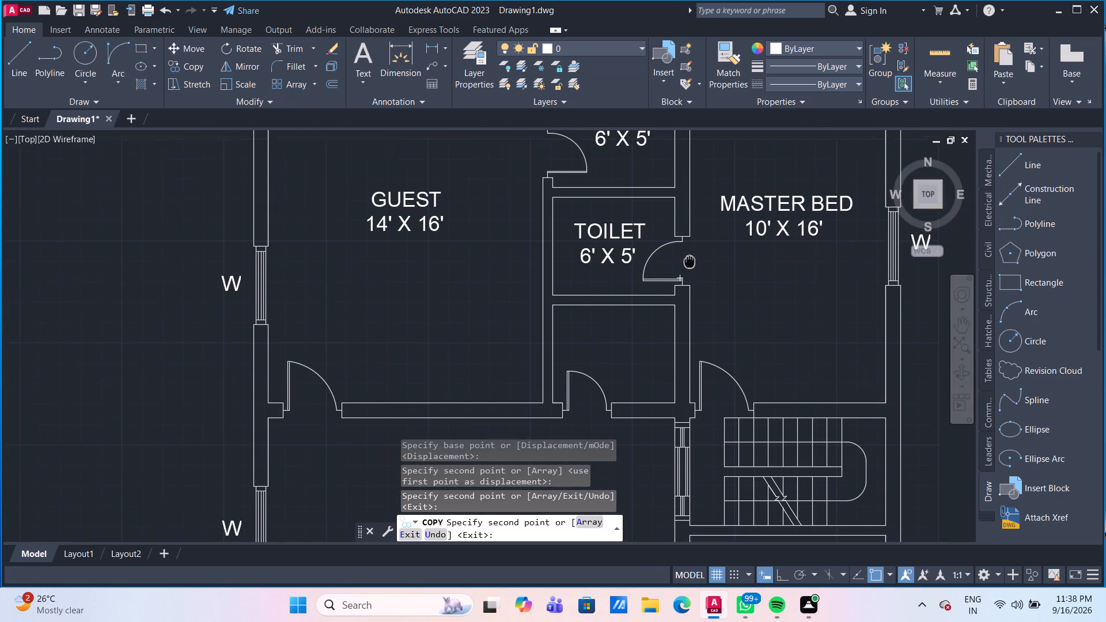
middle_click_drag(690, 260, 691, 266)
scroll(683, 270, "up", 2)
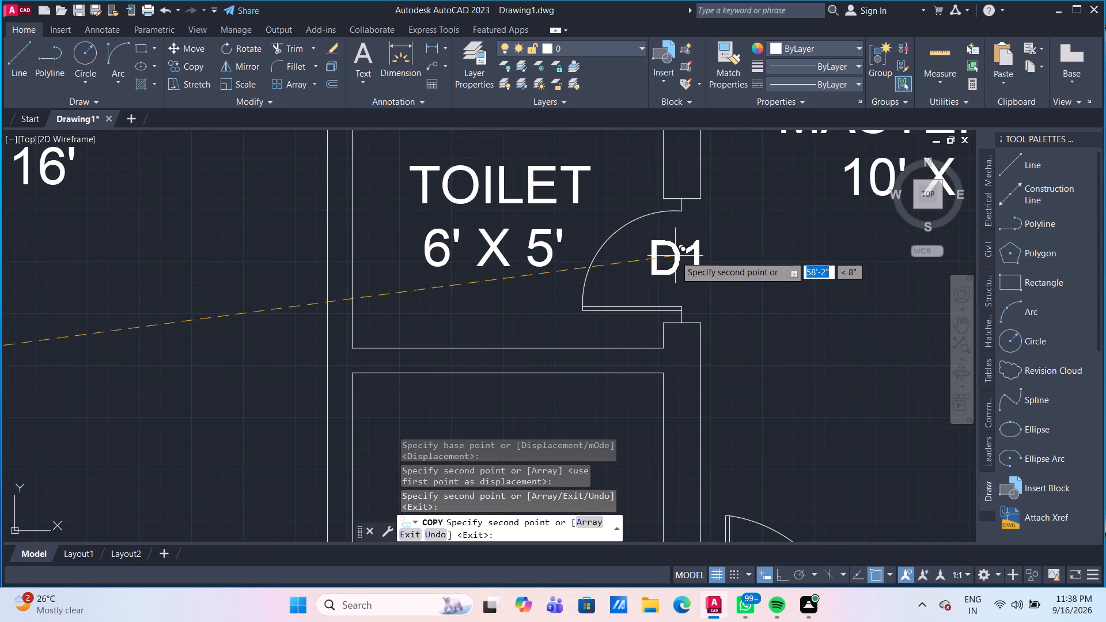
left_click(672, 256)
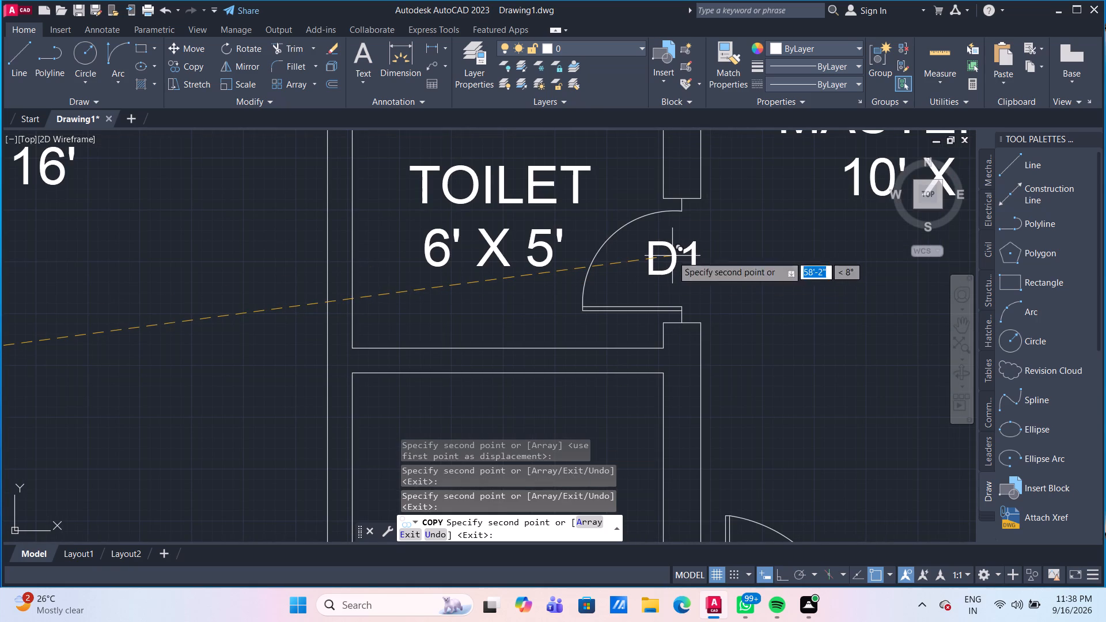
Place another D1 copy in the upper TOILET door opening beside the GUEST room and end the copying.
middle_click_drag(571, 197, 685, 352)
scroll(684, 348, "down", 1)
middle_click_drag(552, 222, 564, 275)
scroll(561, 275, "up", 1)
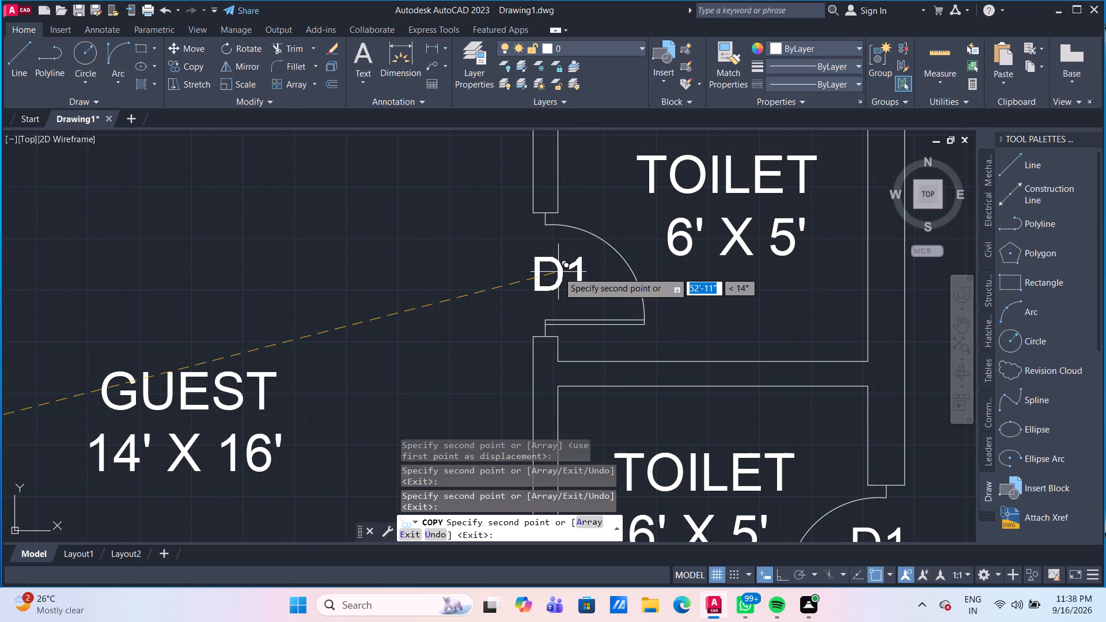
left_click(558, 272)
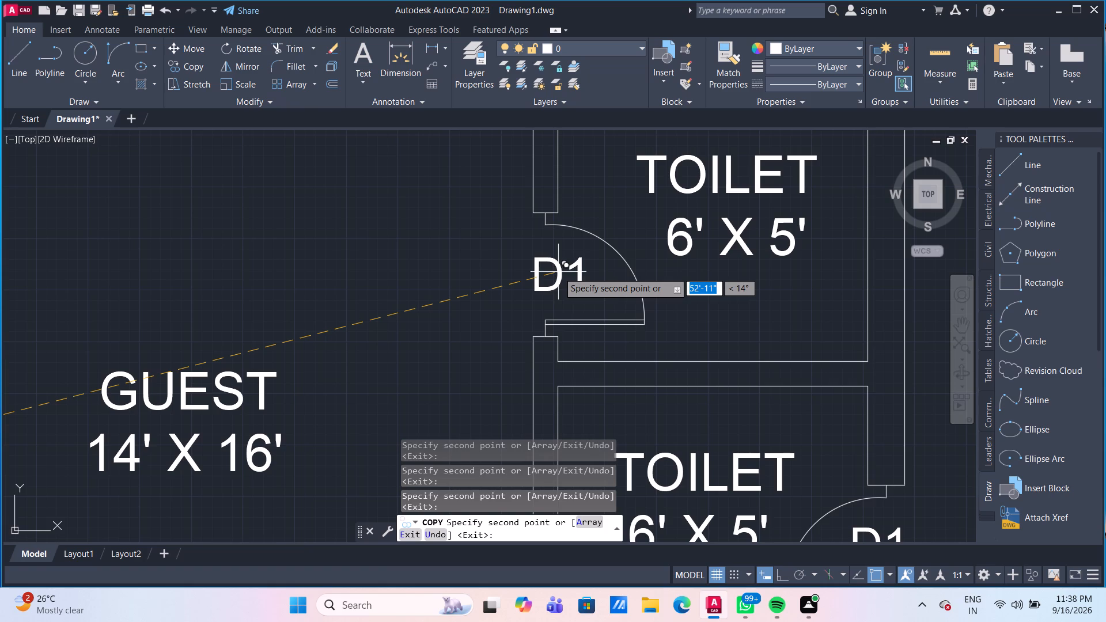
scroll(444, 296, "down", 2)
middle_click_drag(444, 296, 453, 204)
scroll(450, 244, "down", 2)
middle_click_drag(441, 296, 442, 214)
key("Escape")
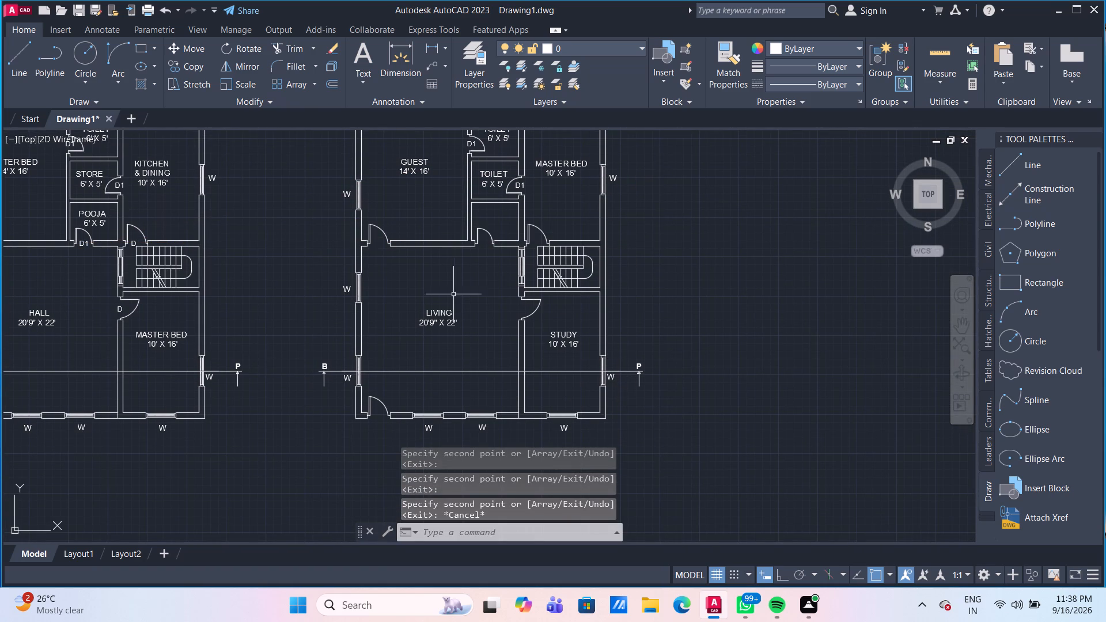
Copy the D label from the HALL's entrance door into the matching LIVING entrance door opening of the copied plan.
middle_click_drag(251, 367, 469, 309)
middle_click_drag(413, 393, 414, 393)
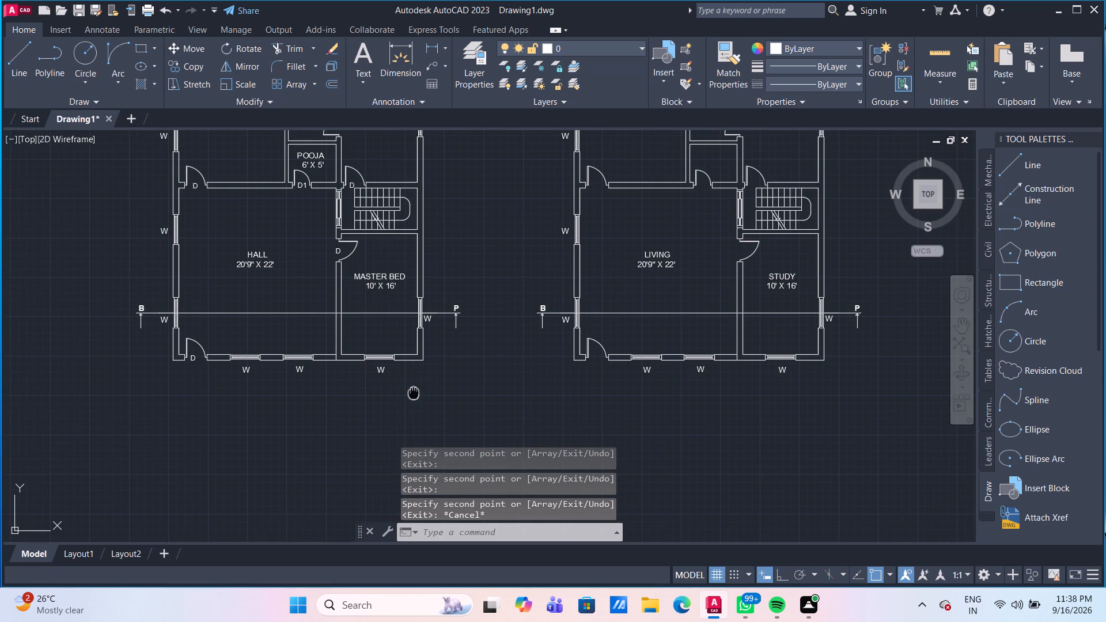
middle_click_drag(414, 393, 465, 381)
scroll(275, 339, "up", 2)
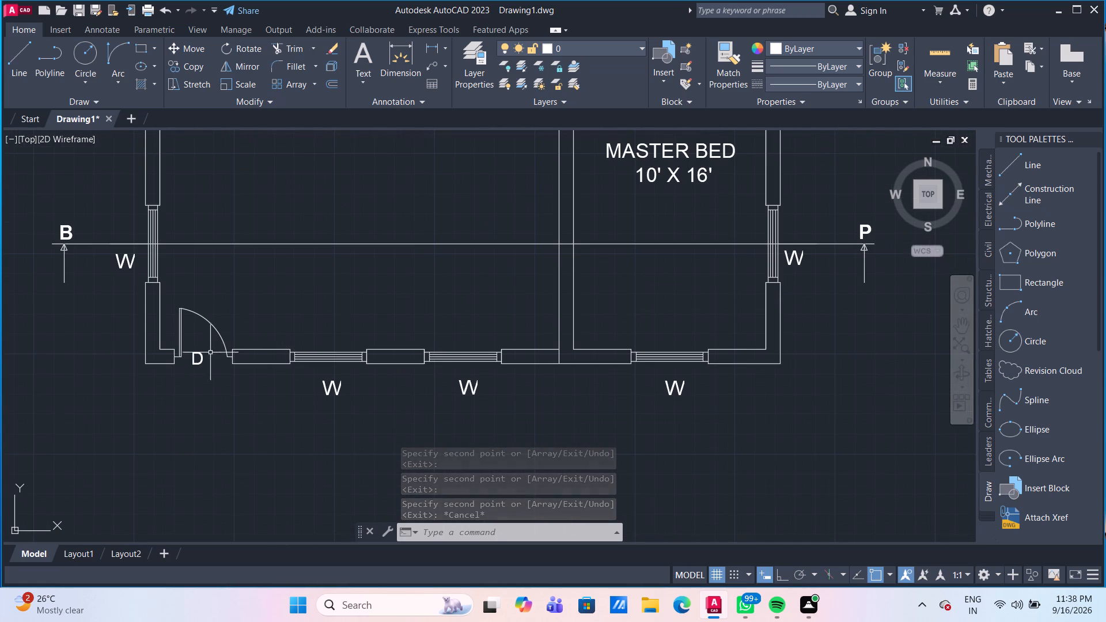
left_click_drag(199, 356, 203, 361)
type("CO")
key("Return")
scroll(206, 353, "up", 1)
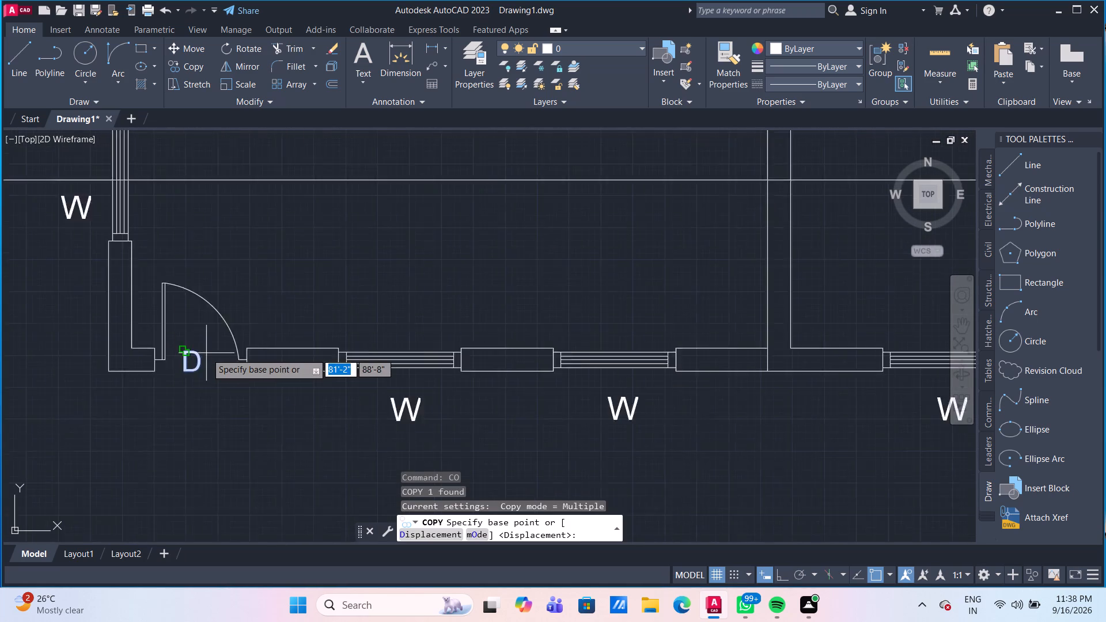
scroll(206, 353, "up", 2)
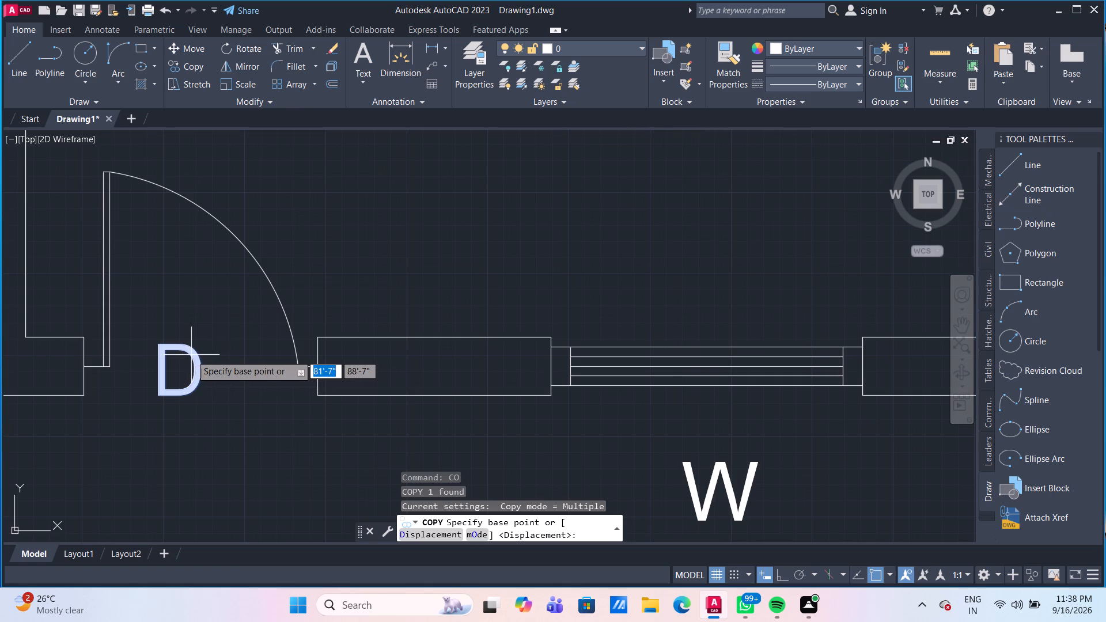
left_click(191, 355)
scroll(520, 348, "down", 3)
middle_click_drag(882, 363, 876, 359)
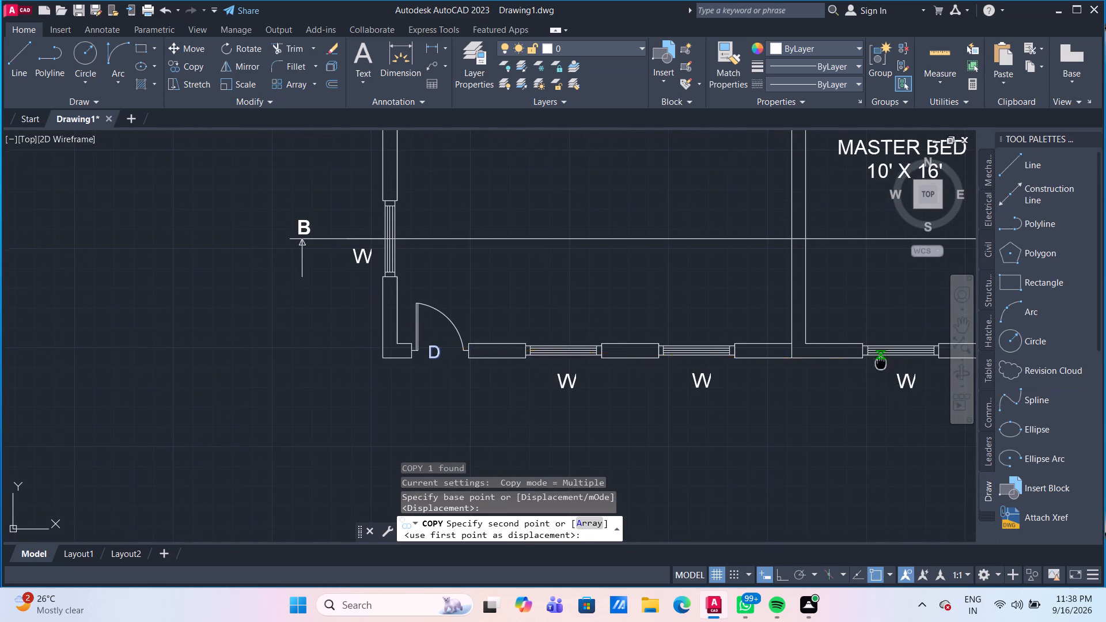
middle_click_drag(876, 359, 588, 302)
scroll(588, 302, "down", 1)
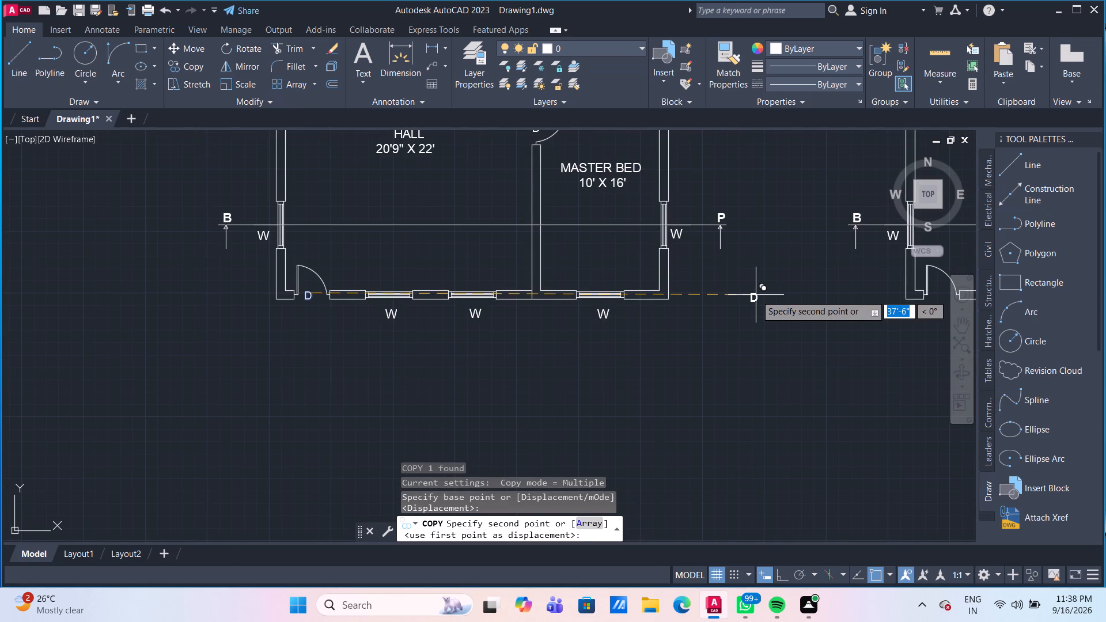
middle_click_drag(856, 305, 613, 304)
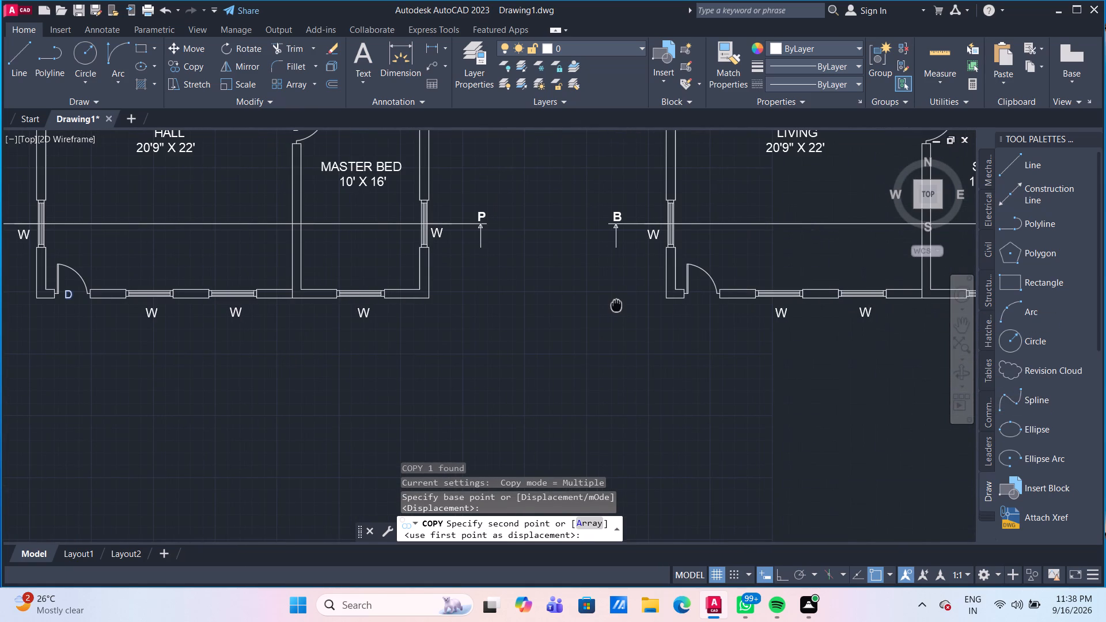
middle_click_drag(613, 304, 613, 304)
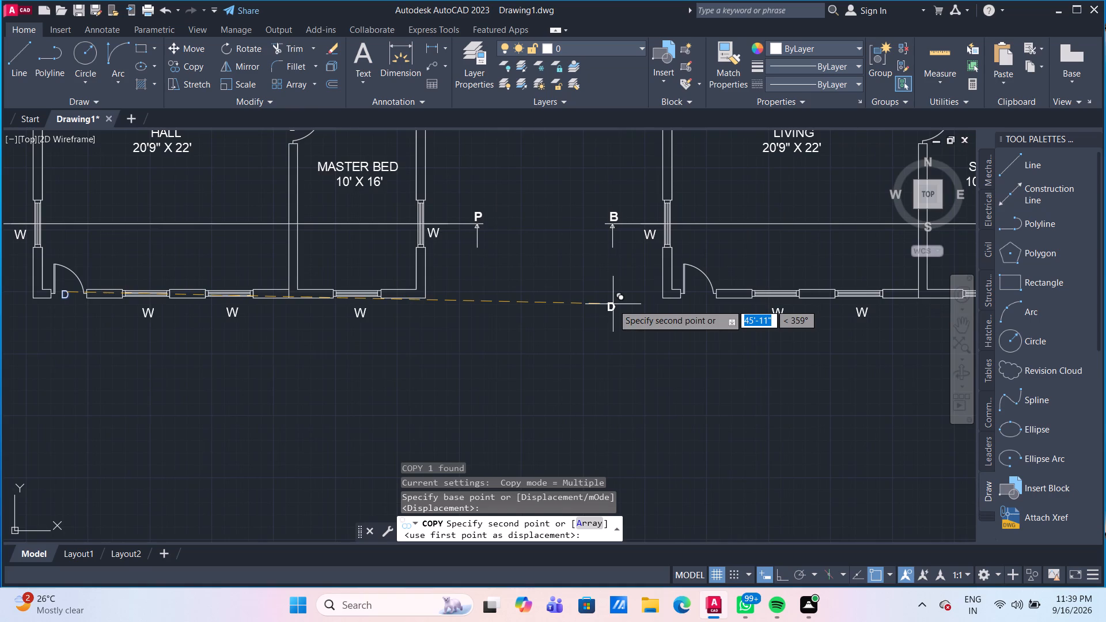
scroll(714, 304, "up", 4)
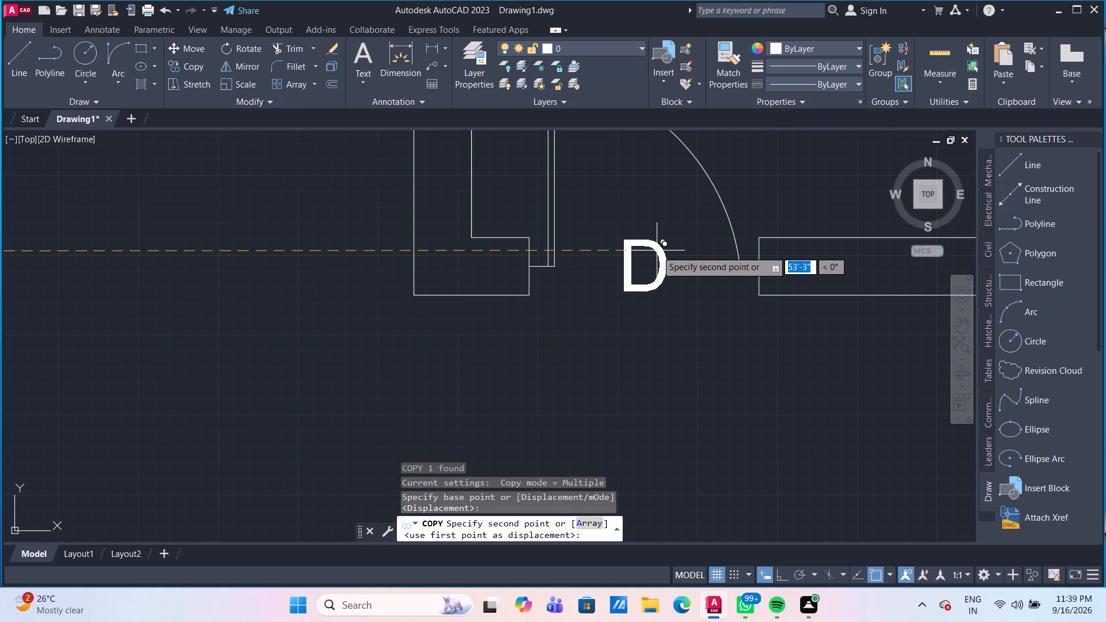
left_click(657, 251)
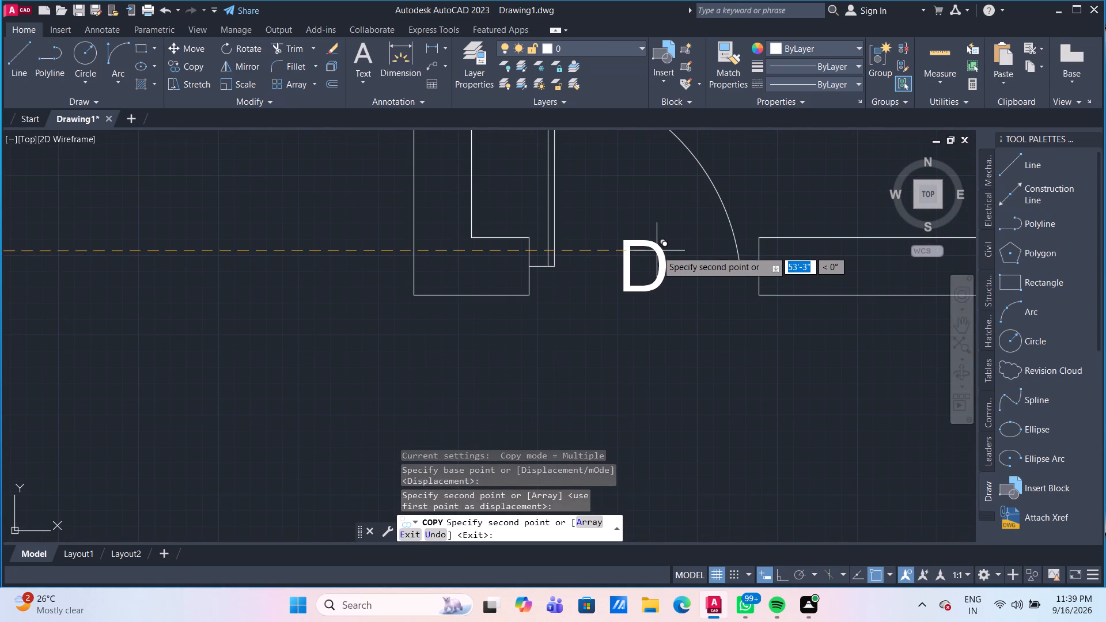
Place another copy of the D label in the STUDY door opening off the LIVING room.
scroll(657, 251, "down", 2)
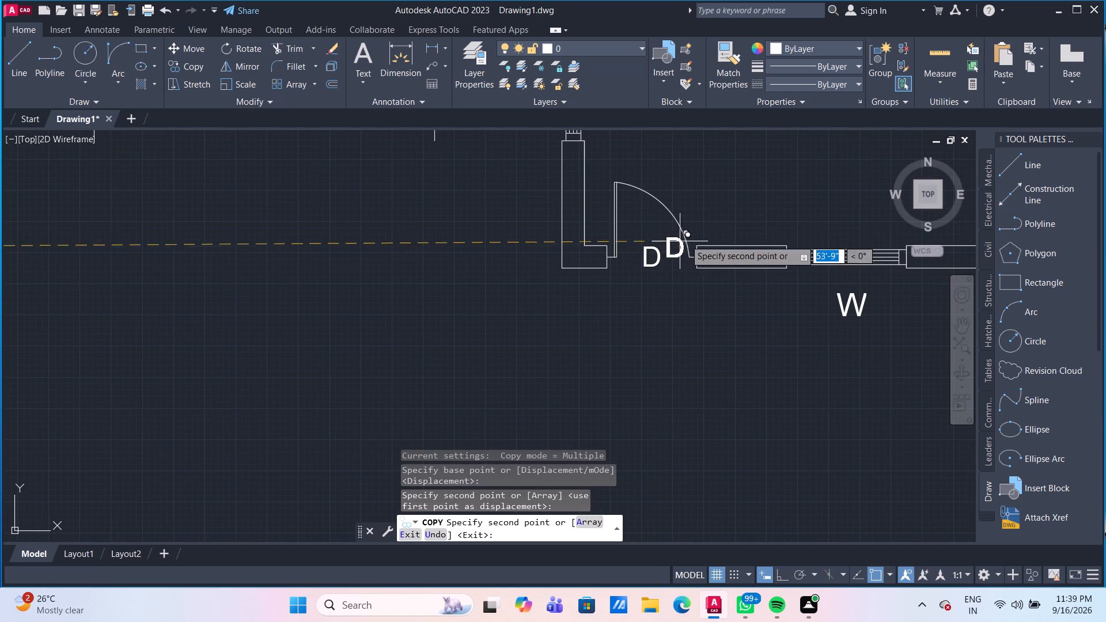
middle_click_drag(772, 197, 639, 292)
scroll(772, 197, "down", 2)
middle_click_drag(730, 220, 647, 301)
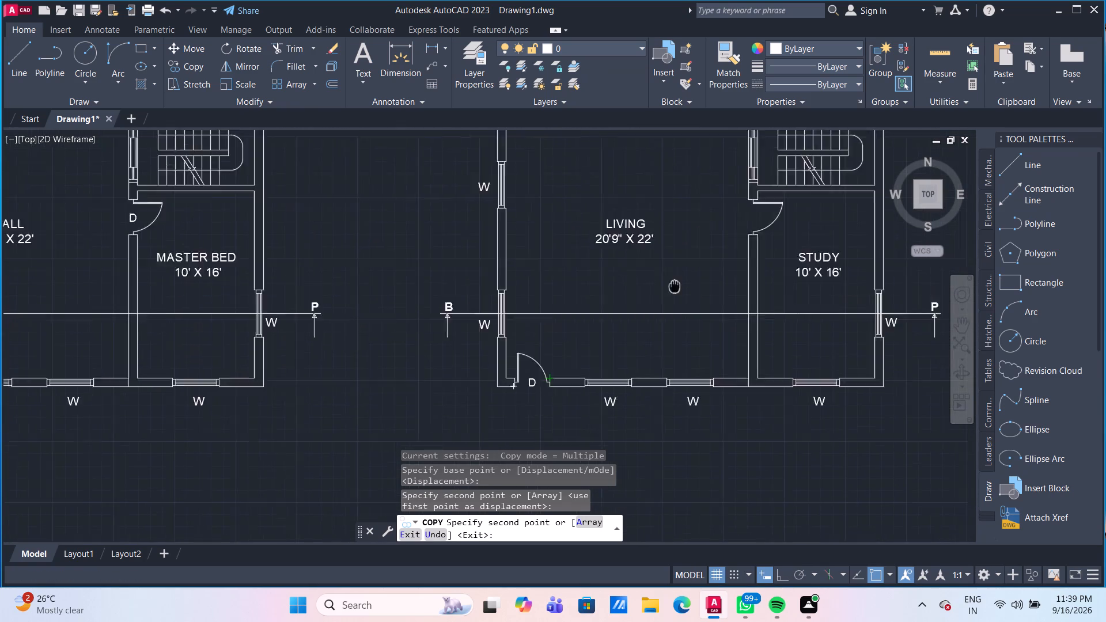
middle_click_drag(647, 301, 559, 420)
scroll(651, 362, "up", 2)
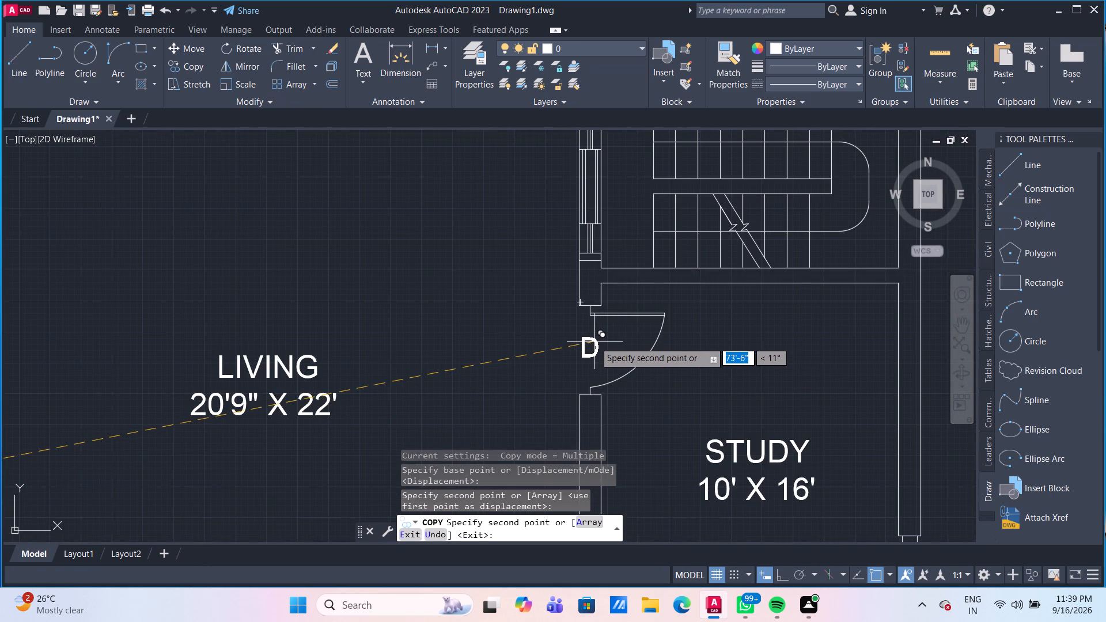
left_click(594, 342)
Place another copy of the D label inside the GUEST room above its lower wall and end the copying.
scroll(558, 290, "down", 3)
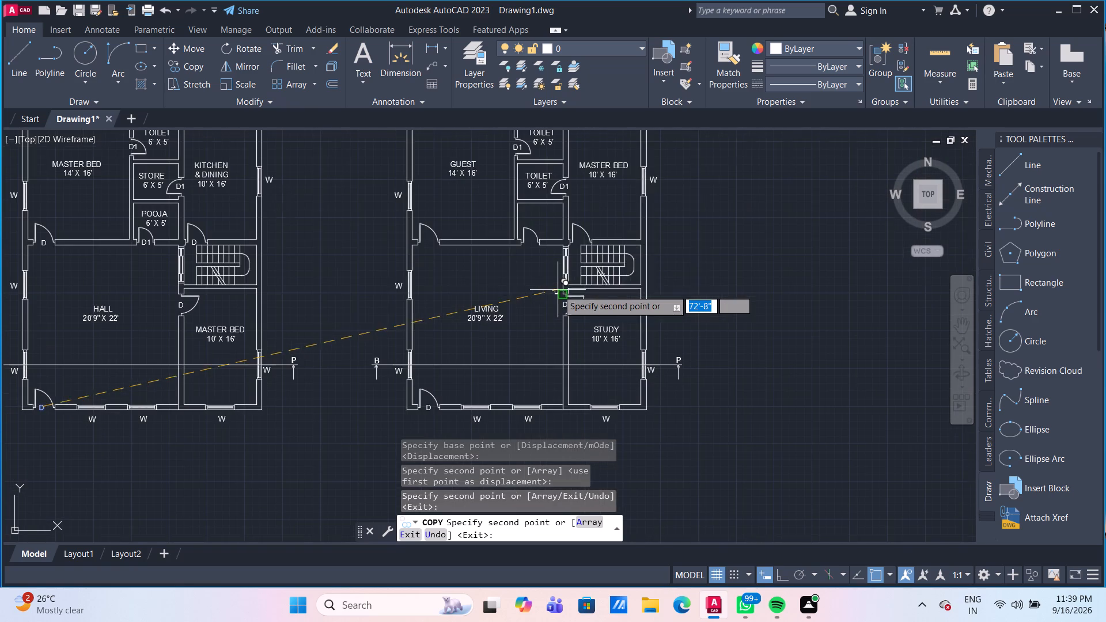
middle_click_drag(525, 251, 537, 317)
scroll(520, 284, "up", 1)
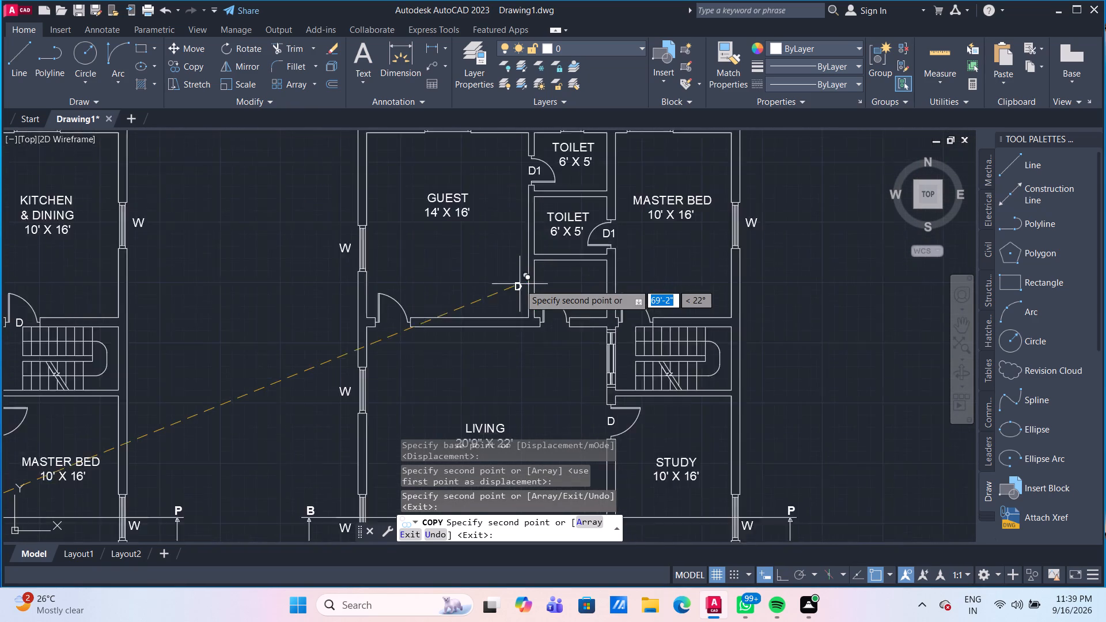
scroll(520, 284, "up", 1)
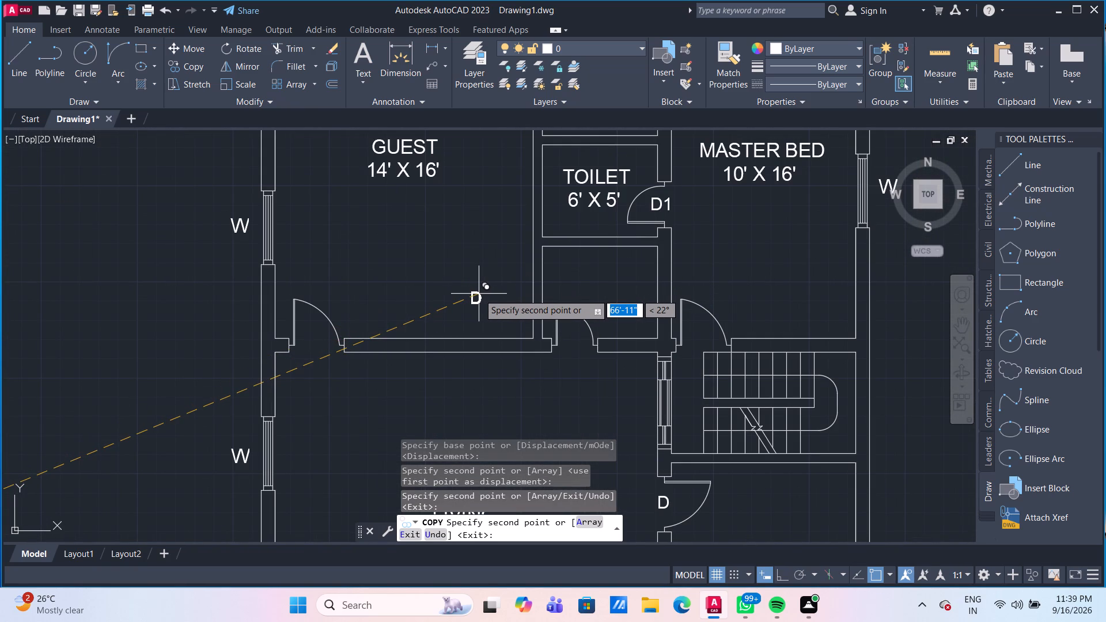
left_click(479, 294)
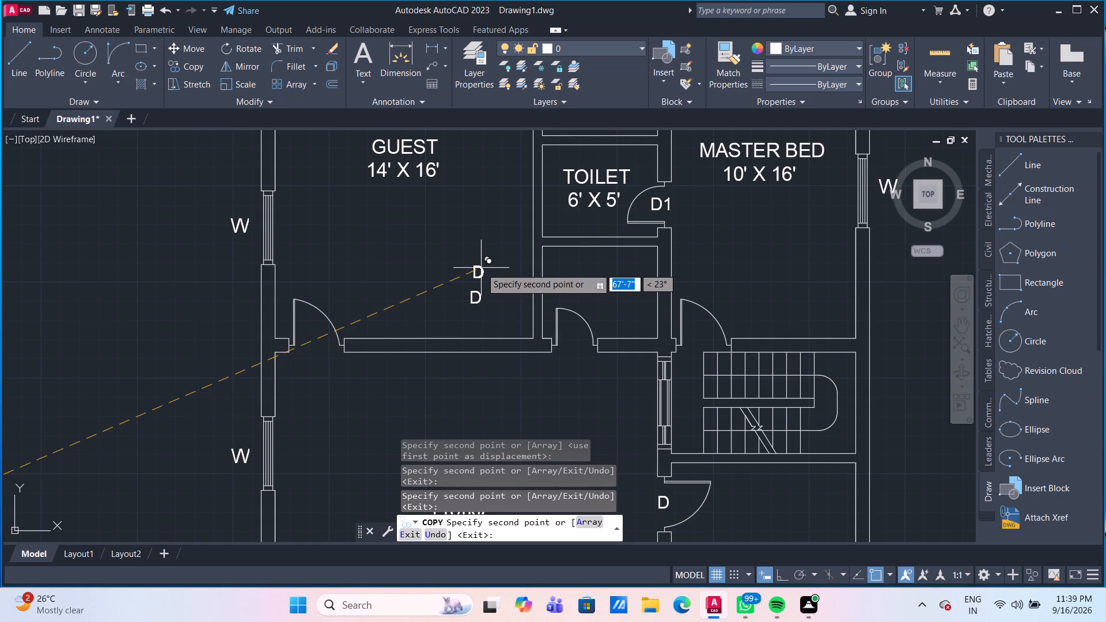
key("Escape")
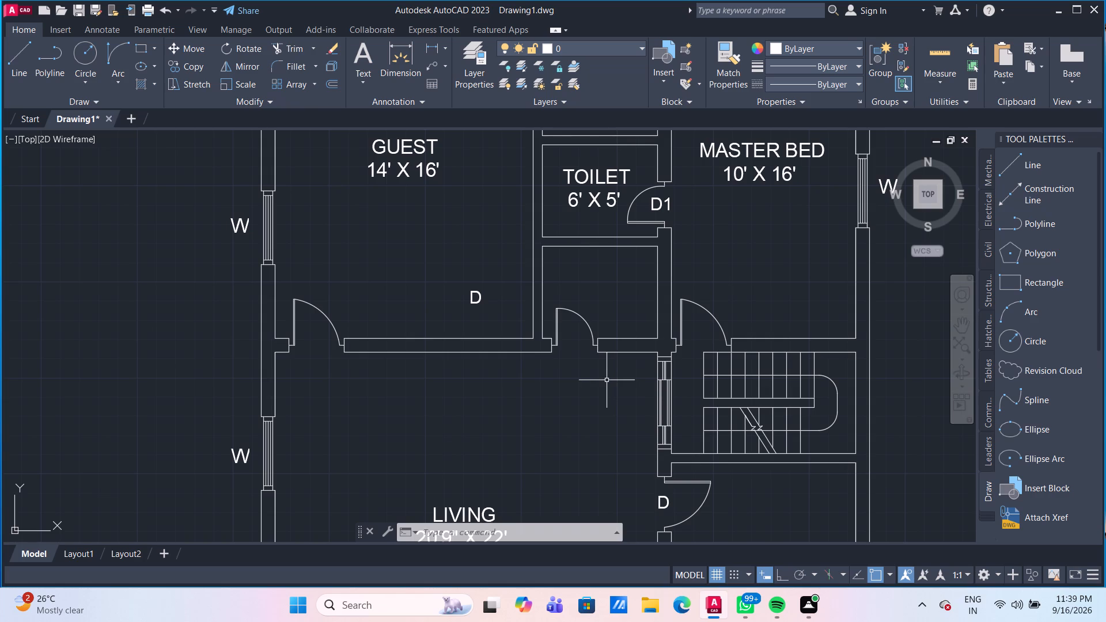
Move the door of the unlabelled room below the TOILET out of its opening into the open LIVING area.
middle_click_drag(606, 380, 604, 332)
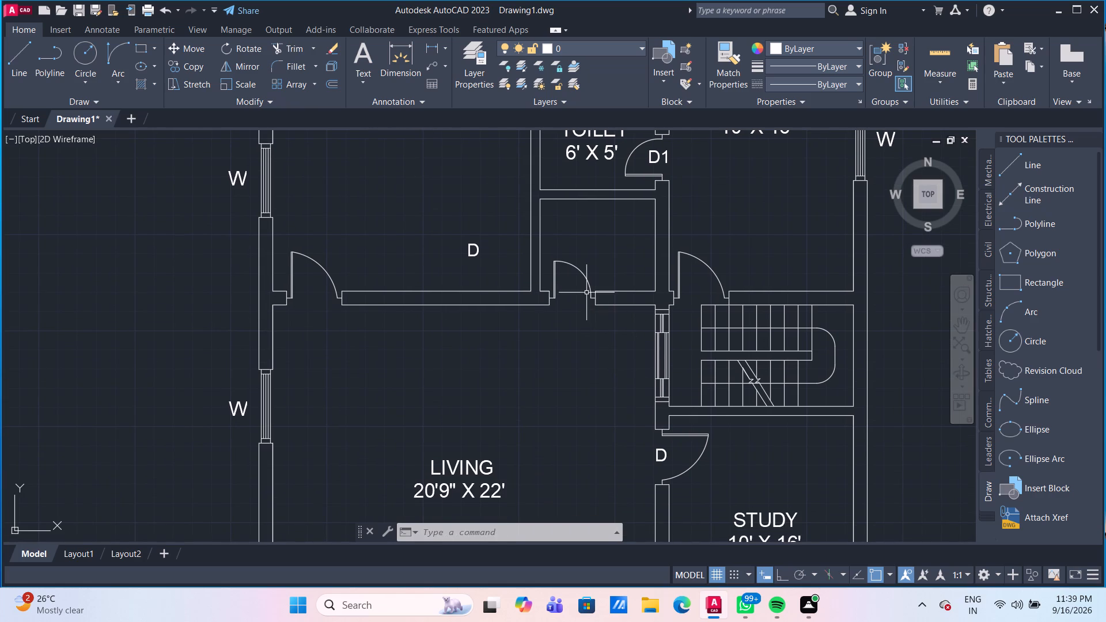
left_click(585, 276)
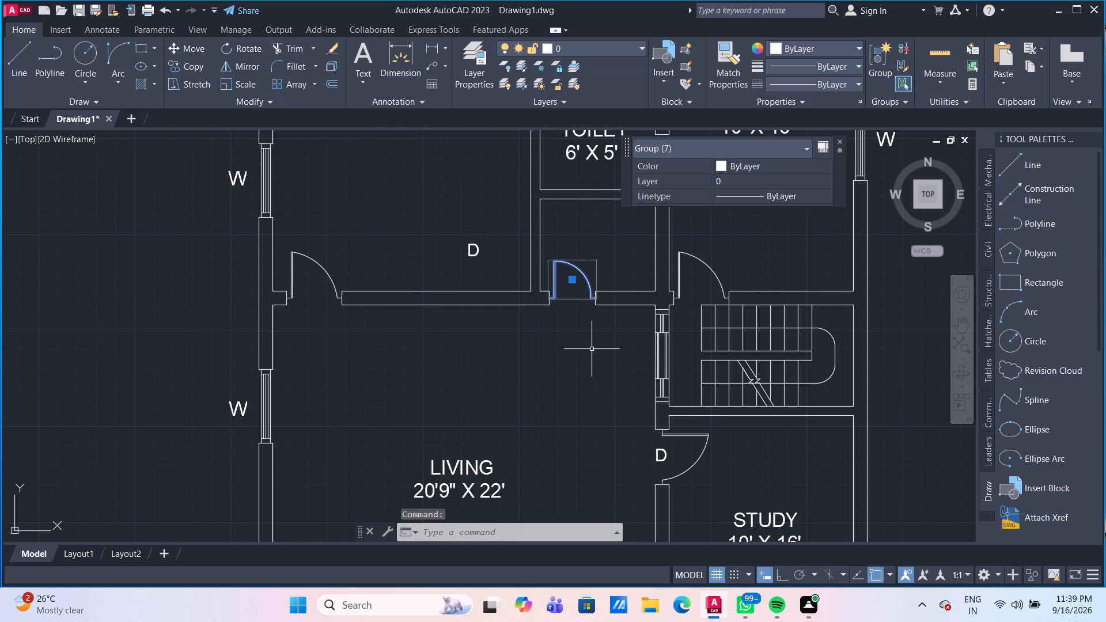
key("m")
key("Return")
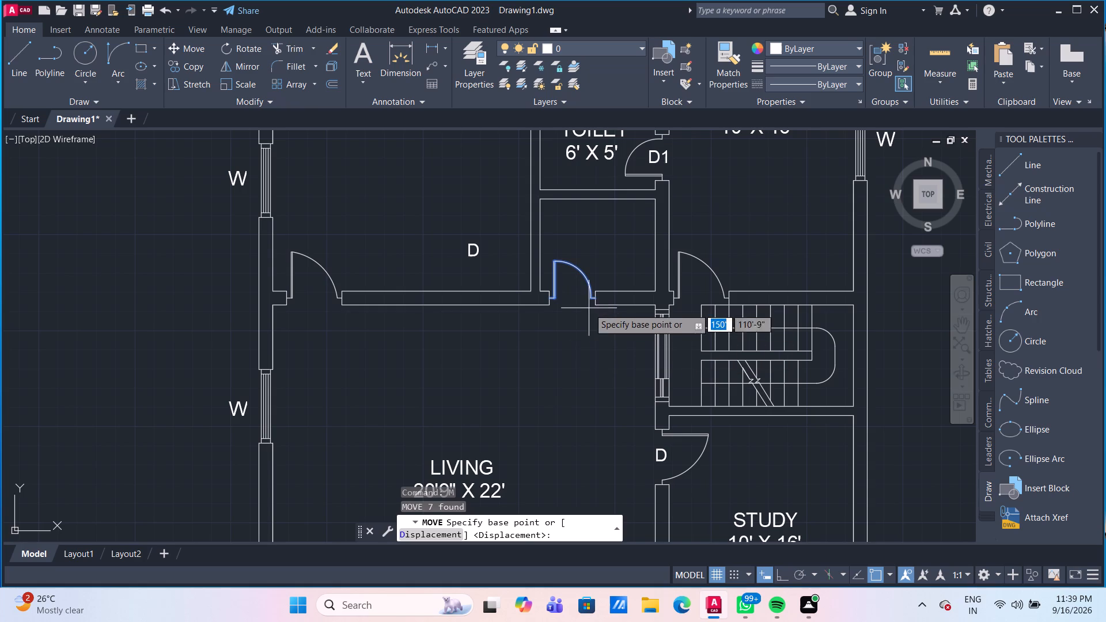
left_click(577, 274)
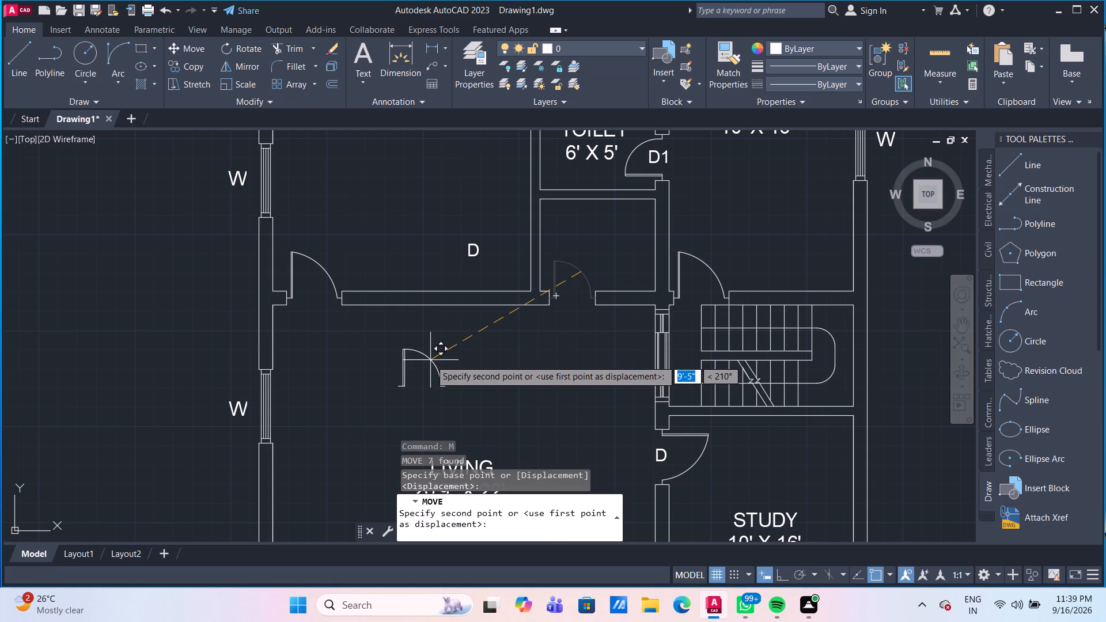
left_click(448, 358)
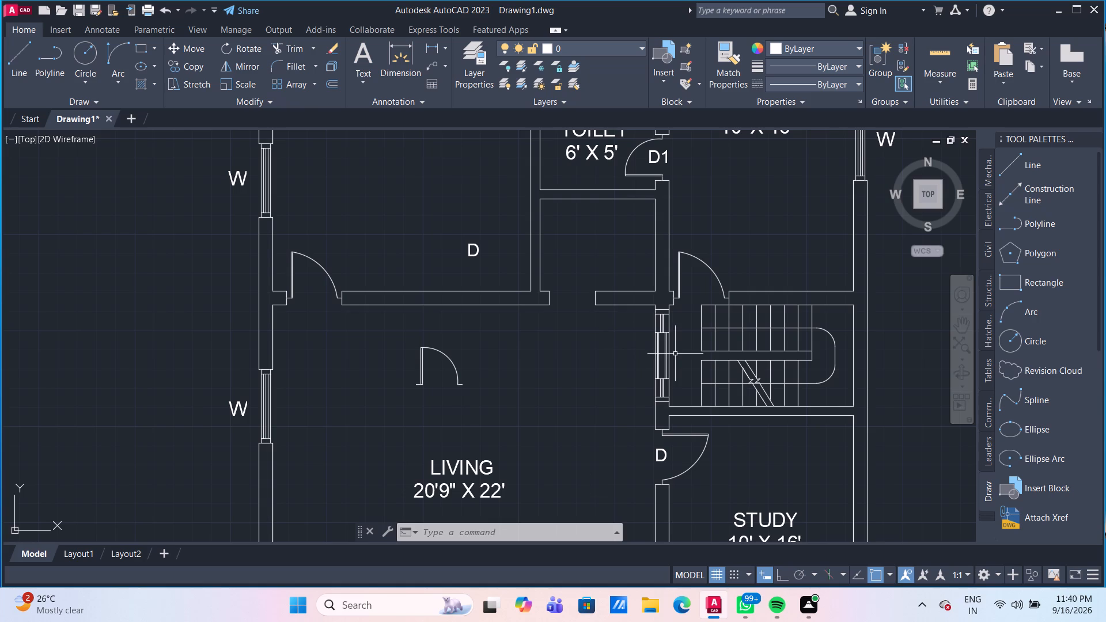
Extend both wall lines across the vacated door opening below the unlabelled room to close the gap.
scroll(677, 354, "up", 2)
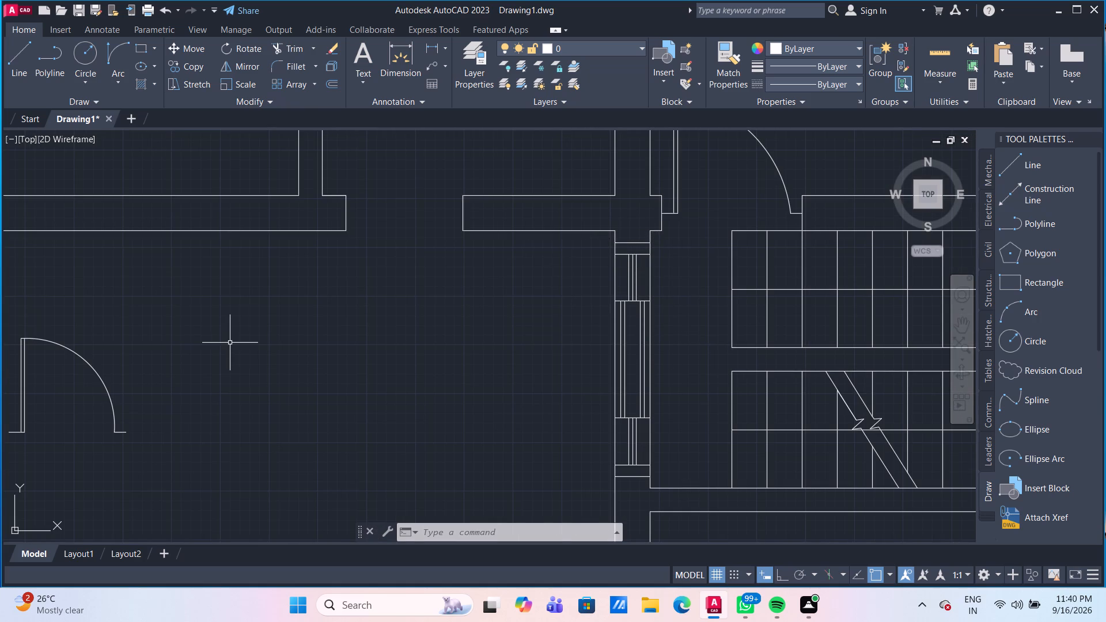
type("EX")
key("Return")
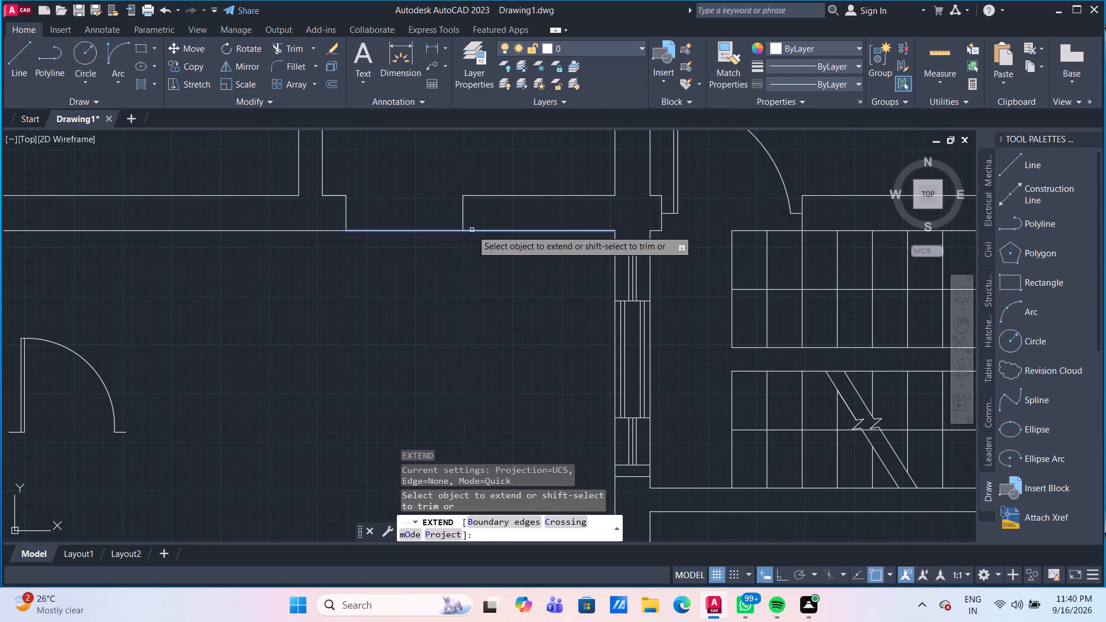
left_click(472, 230)
left_click(475, 195)
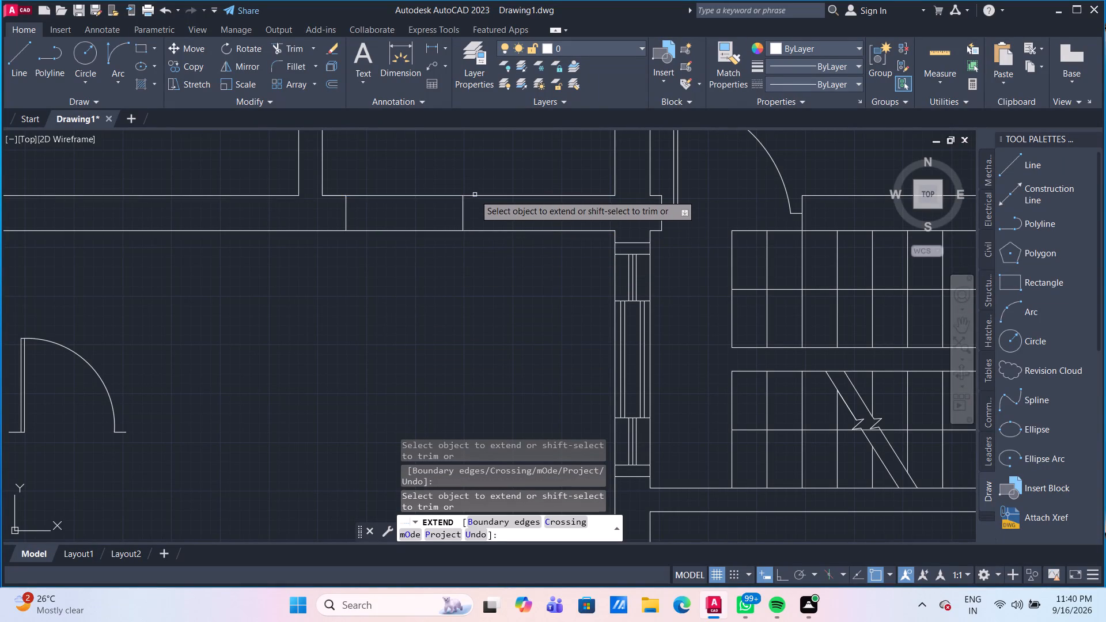
key("Escape")
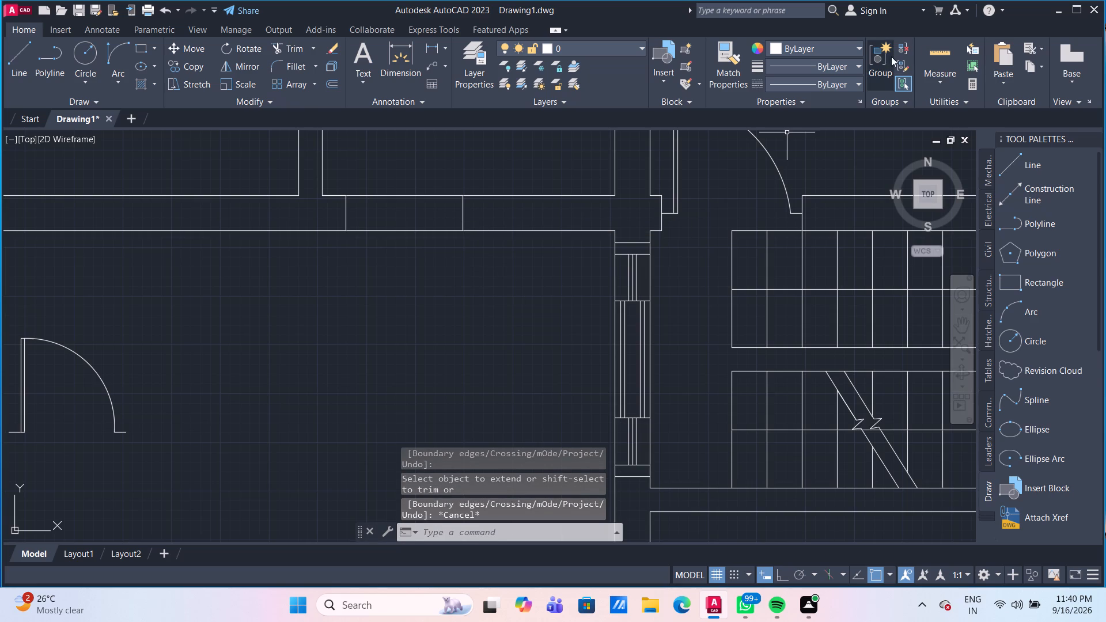
Measure the distances around the window between LIVING and the staircase and along the unlabelled room's lower wall.
left_click(949, 50)
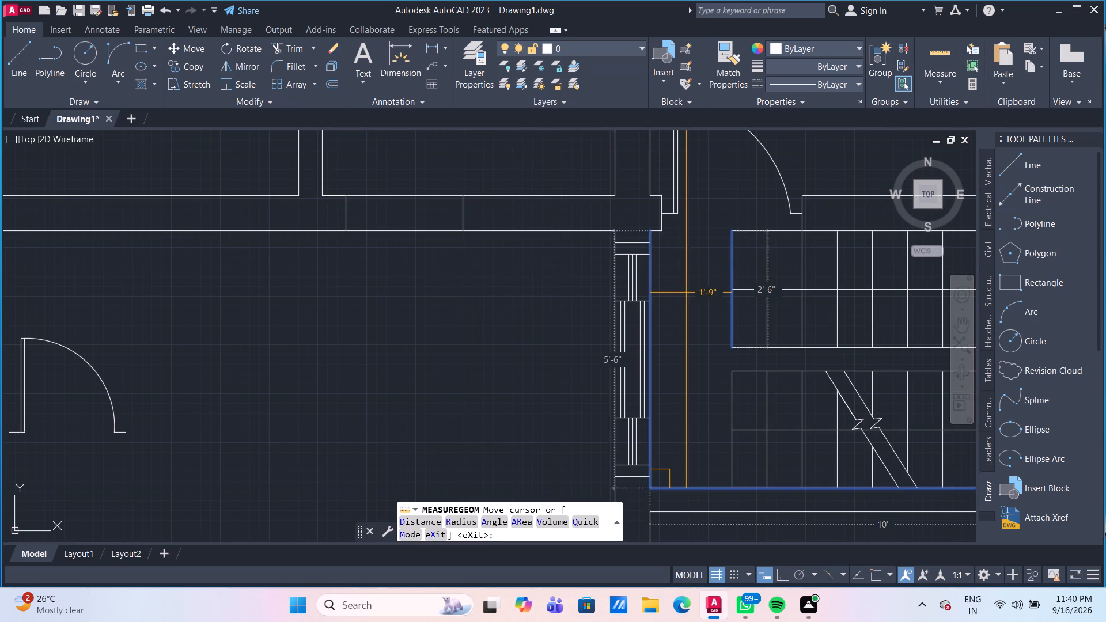
scroll(674, 293, "down", 1)
middle_click_drag(666, 275, 656, 223)
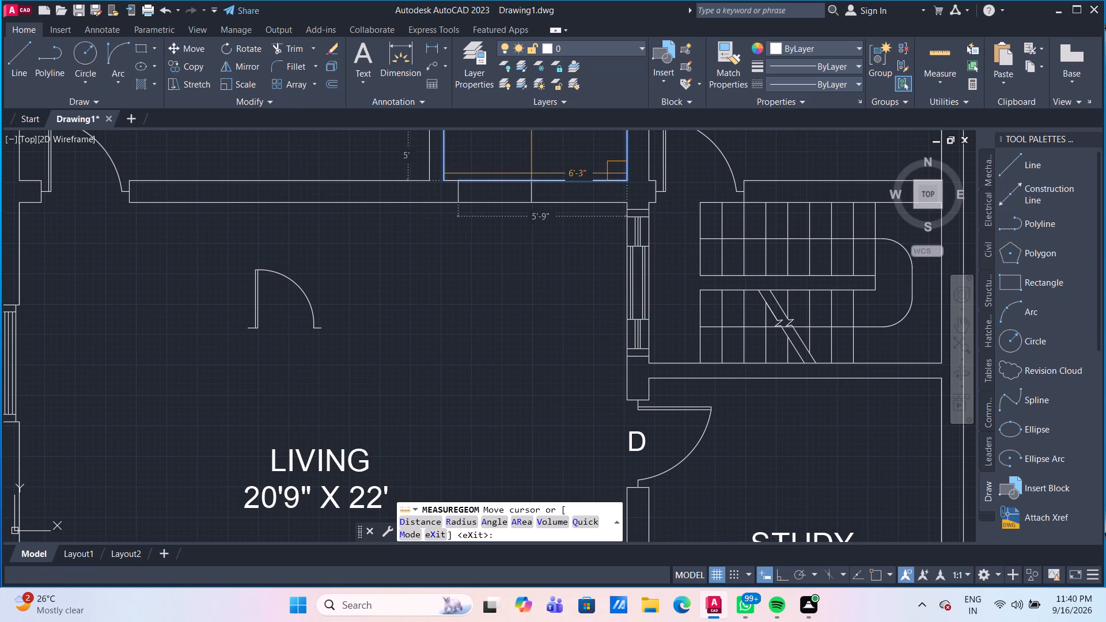
key("Escape")
middle_click_drag(558, 213, 542, 237)
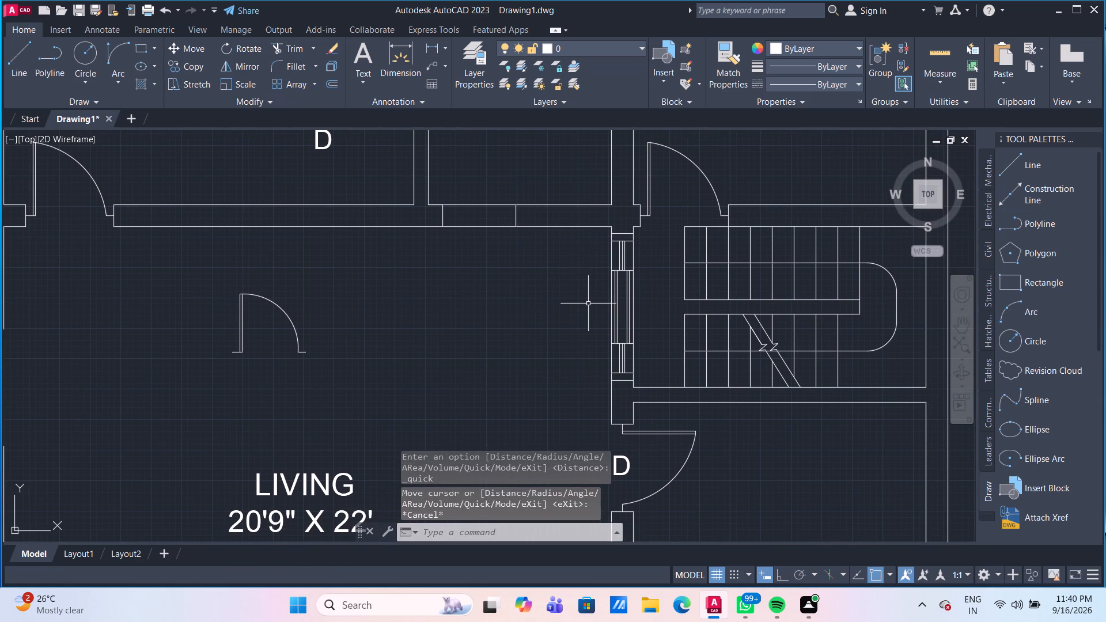
scroll(588, 305, "up", 1)
middle_click(586, 304)
scroll(585, 304, "down", 1)
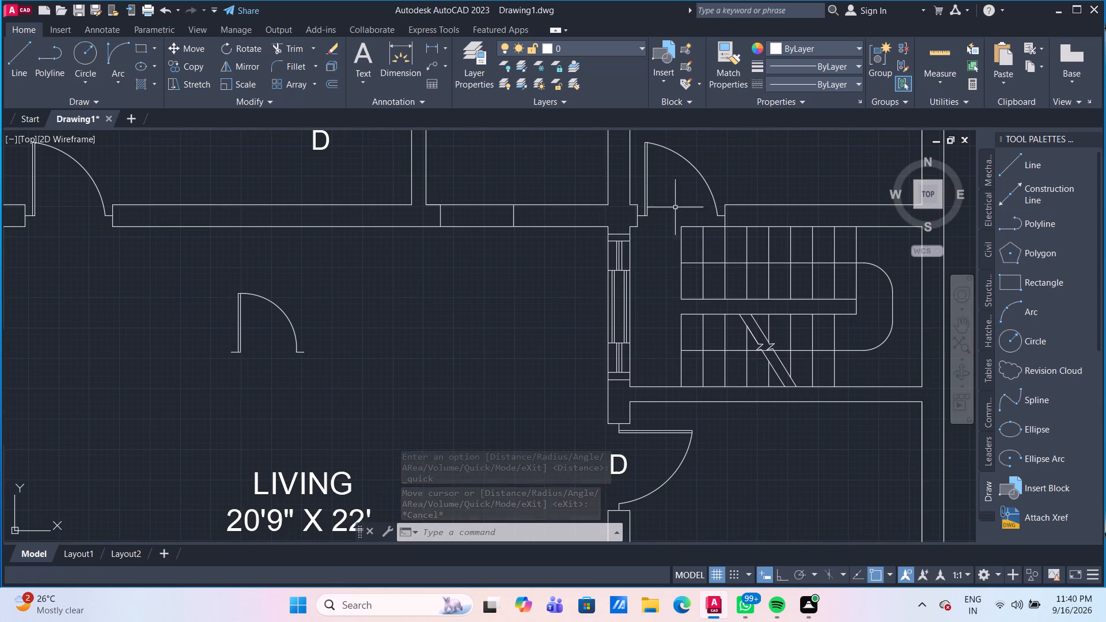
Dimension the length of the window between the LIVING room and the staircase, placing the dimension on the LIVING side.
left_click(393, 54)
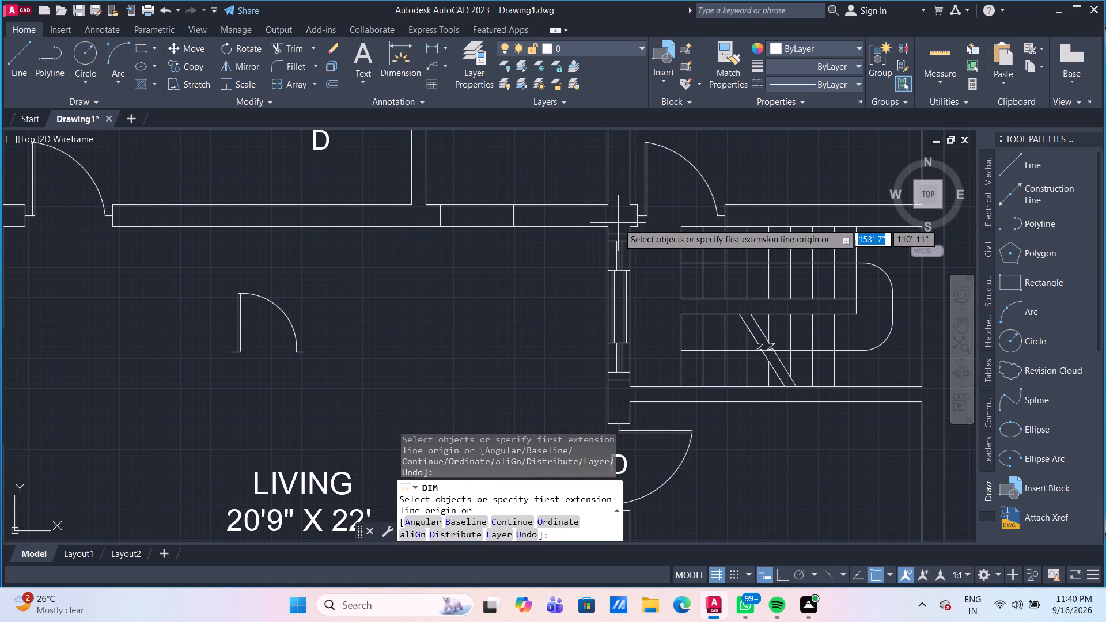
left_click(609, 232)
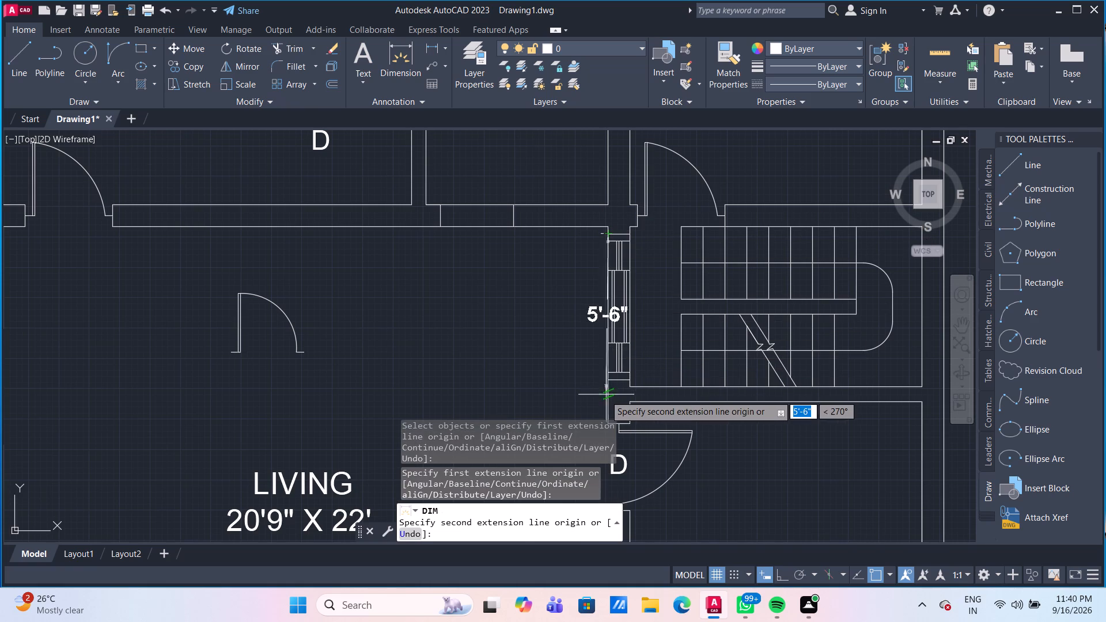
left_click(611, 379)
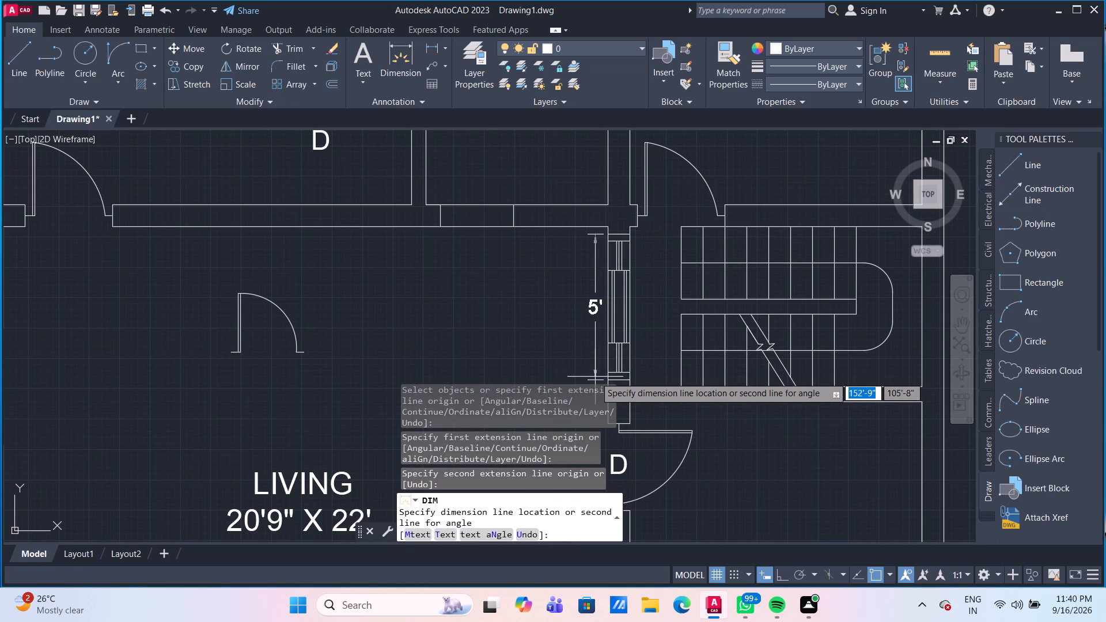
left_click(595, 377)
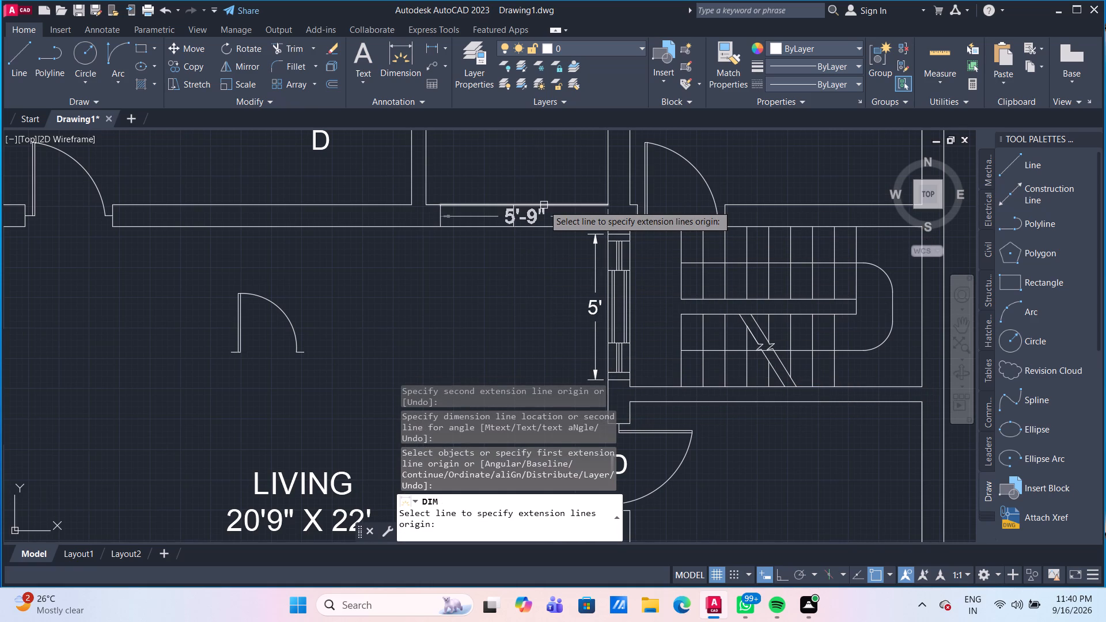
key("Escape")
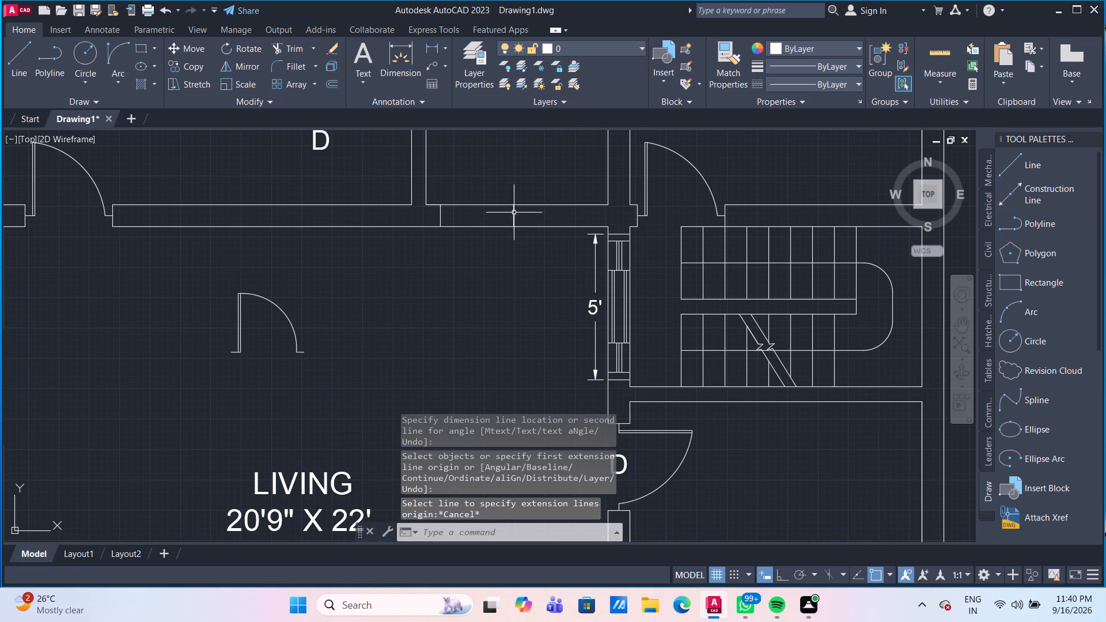
Erase the two short cross lines of the former door opening in the wall below the unlabelled room.
left_click(515, 214)
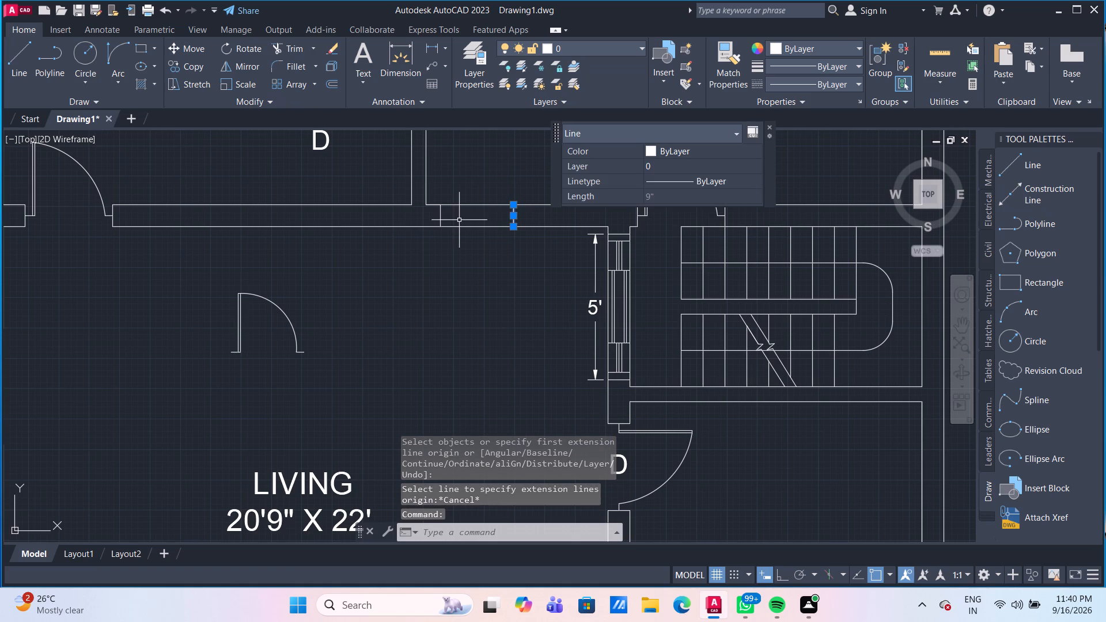
left_click(440, 215)
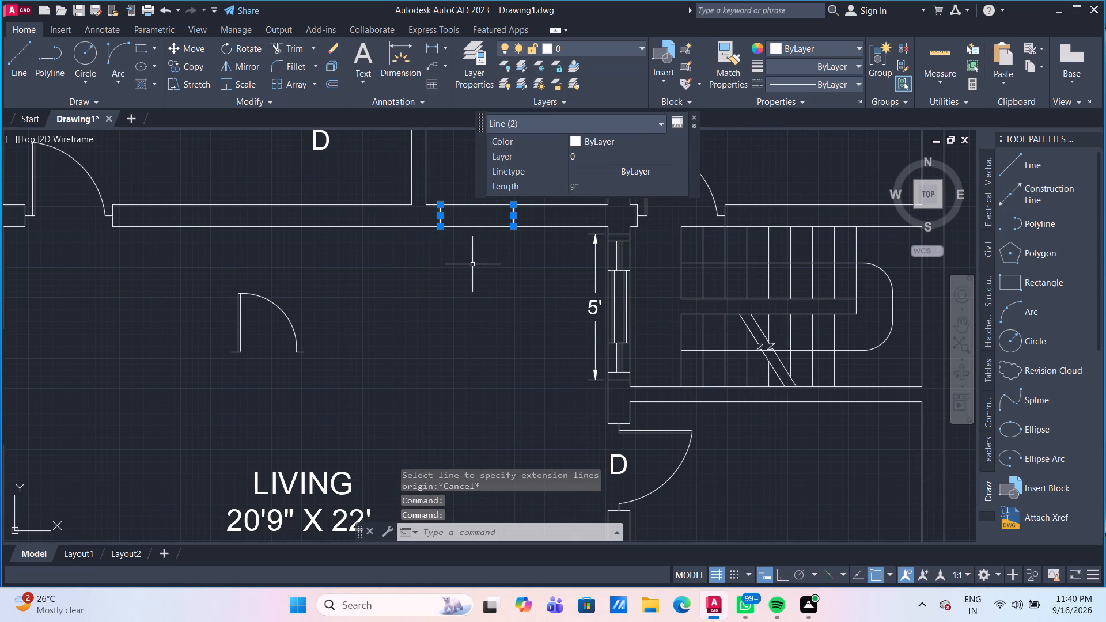
key("Delete")
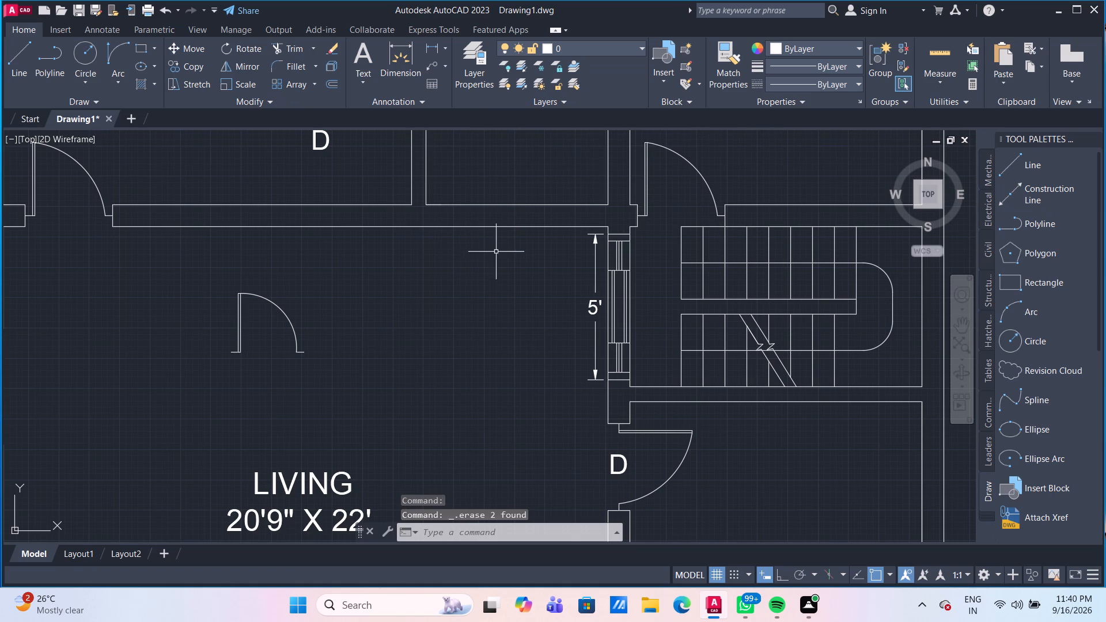
Draw 9" lines across the wall below the unlabelled room, one at each of the room's lower inner corners.
left_click(931, 48)
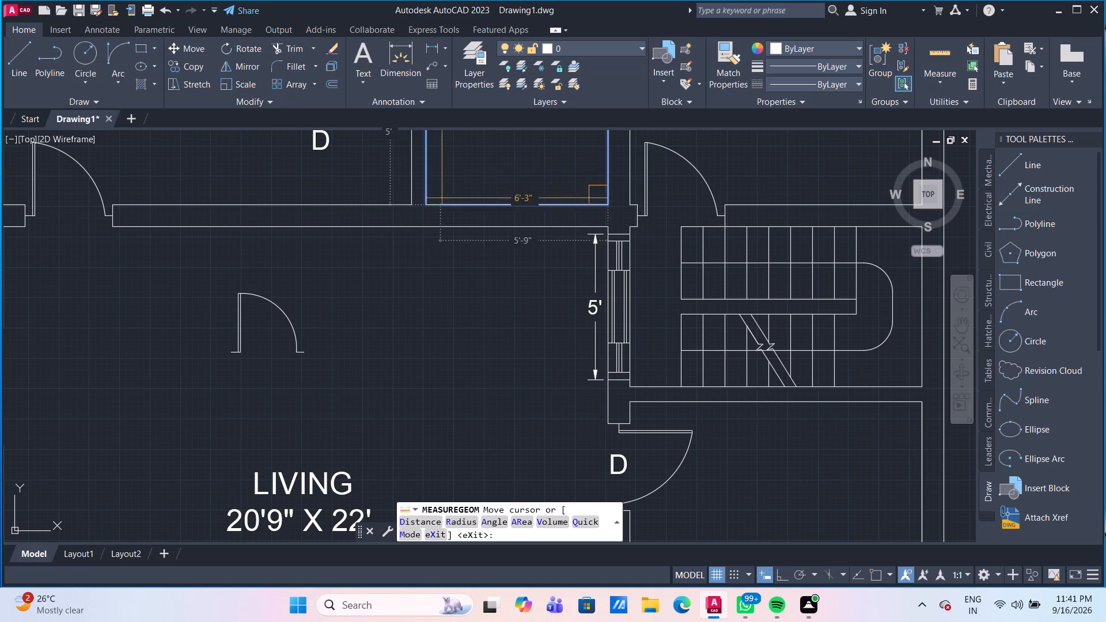
key("Escape")
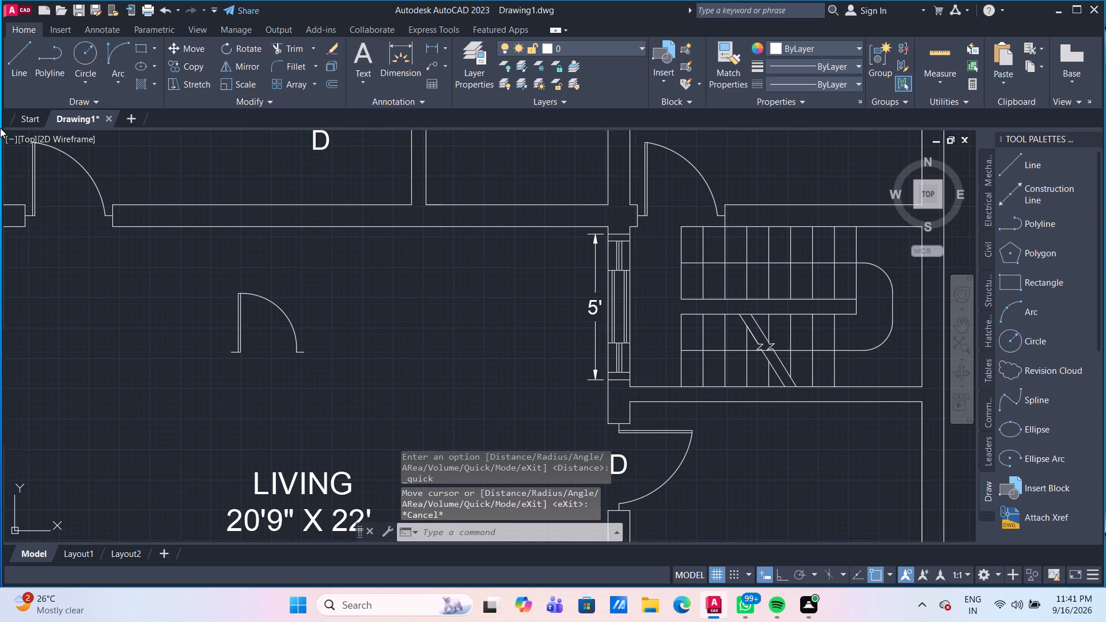
left_click(18, 66)
left_click_drag(423, 209, 429, 215)
left_click(429, 228)
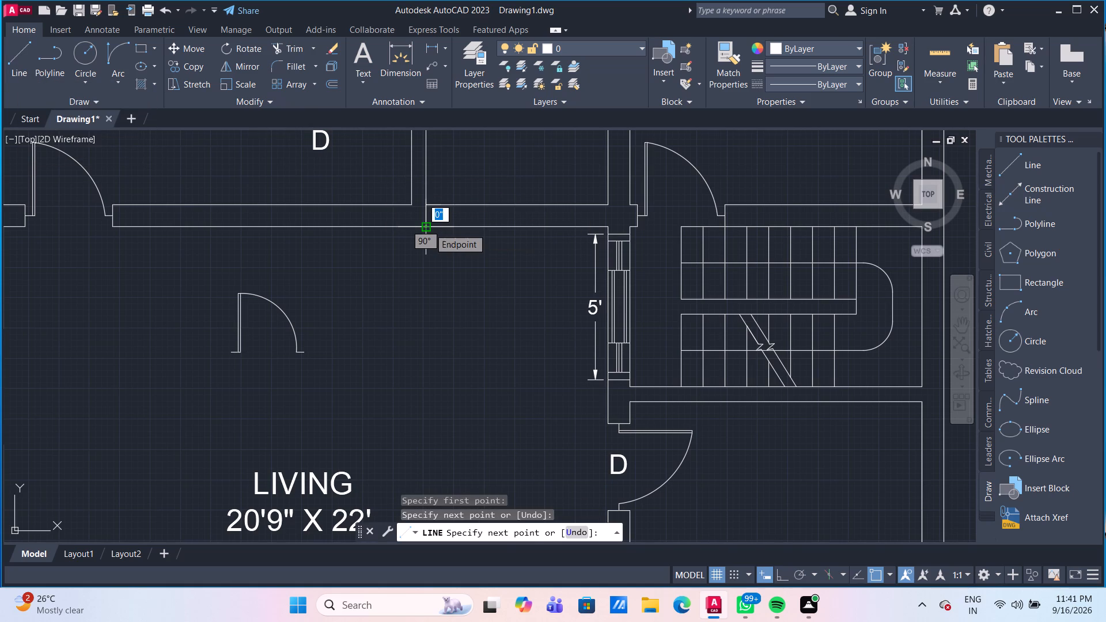
key("Return")
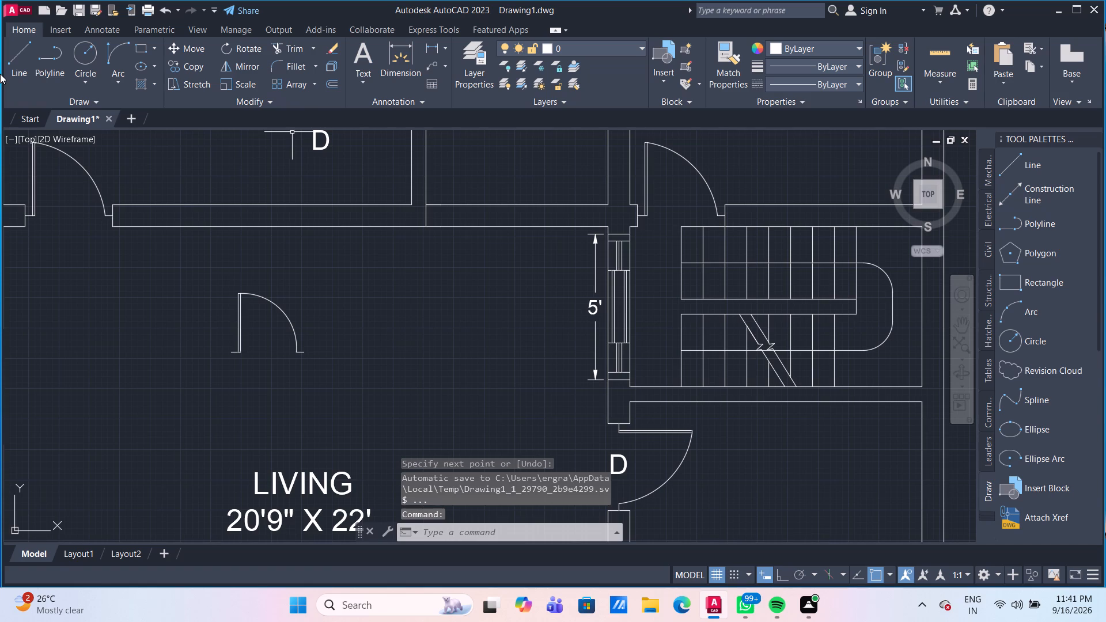
left_click(21, 55)
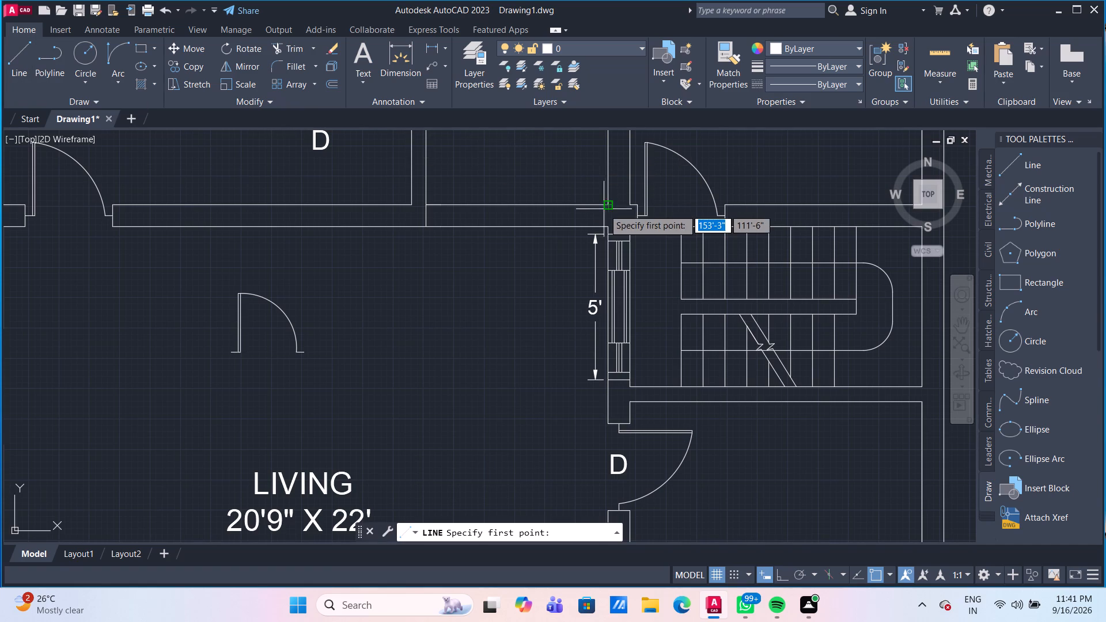
left_click(604, 206)
left_click(609, 227)
key("Return")
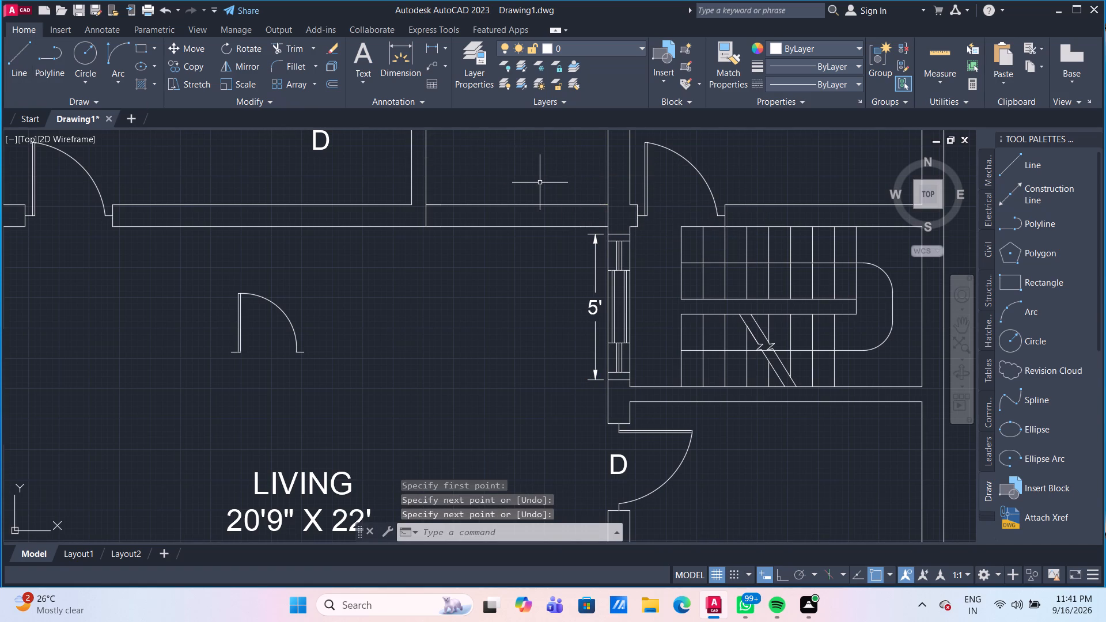
With Ortho on, move the cross line at the room's lower-left inner corner 7.5" along the wall toward the window side.
key("m")
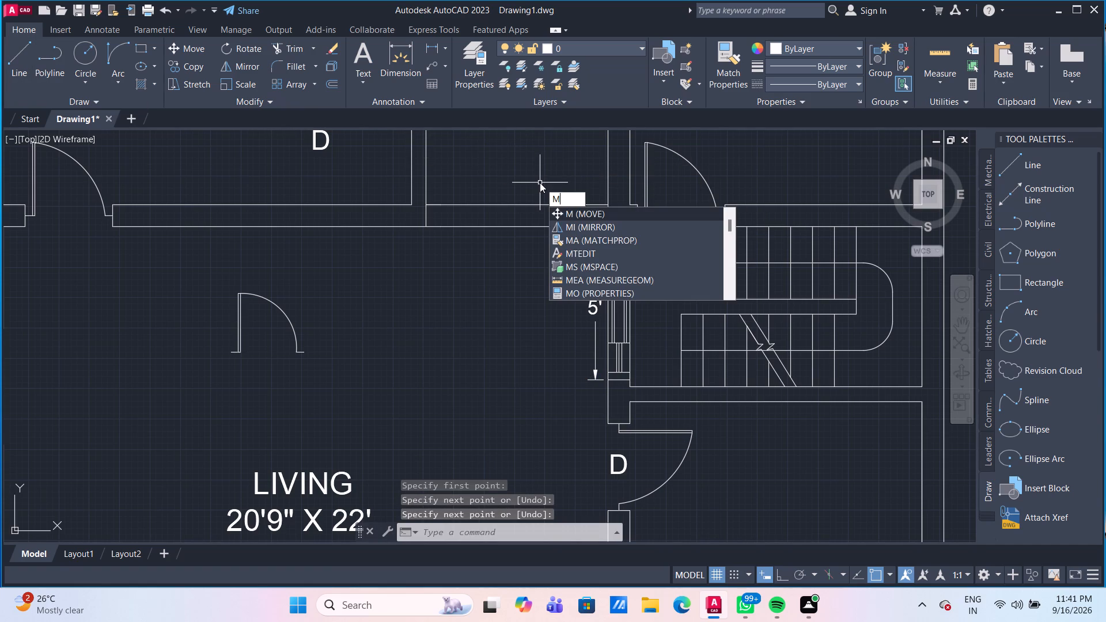
key("Escape")
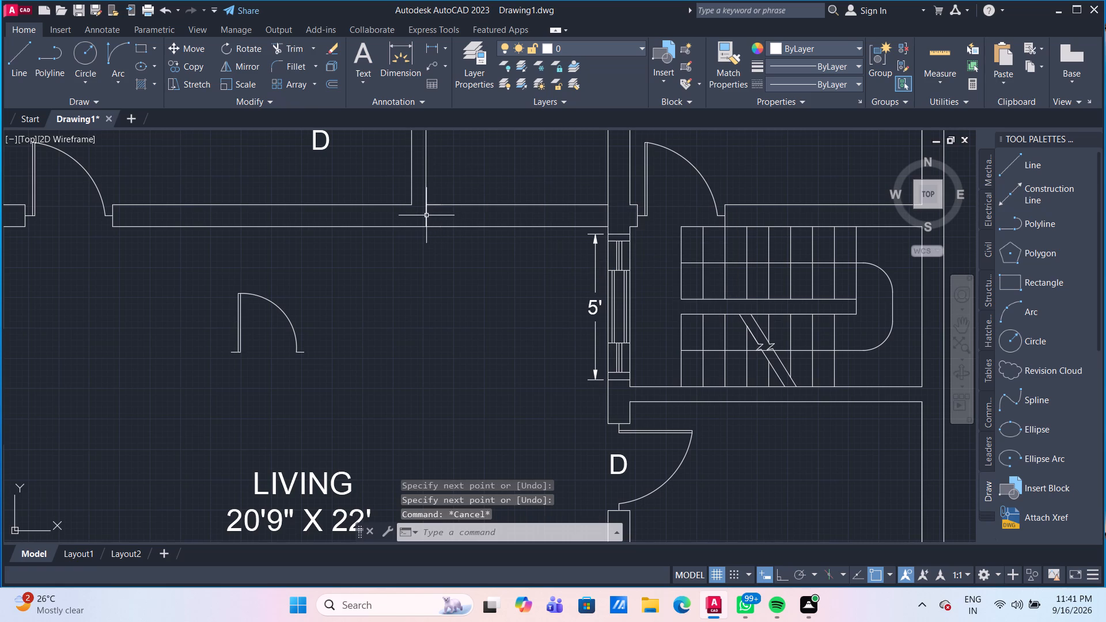
left_click(426, 215)
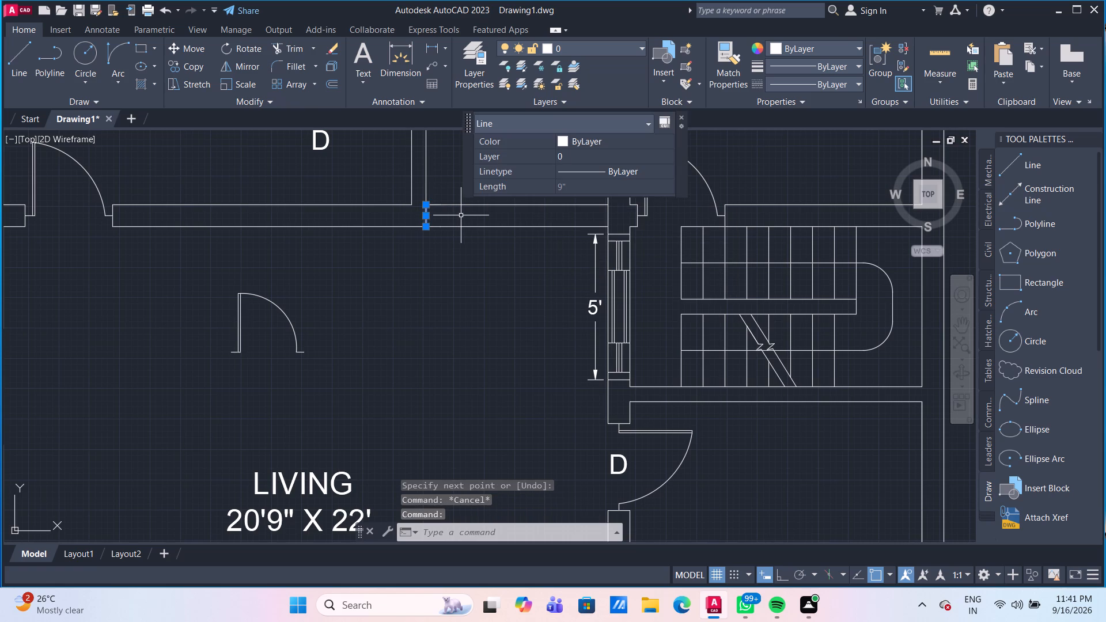
key("m")
key("Return")
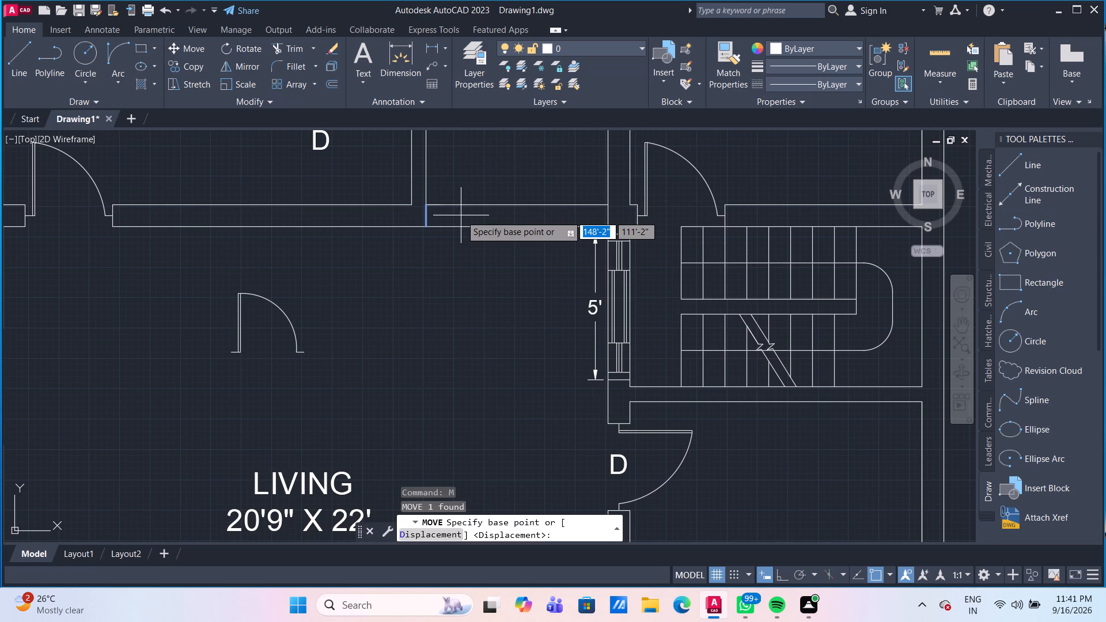
left_click(423, 229)
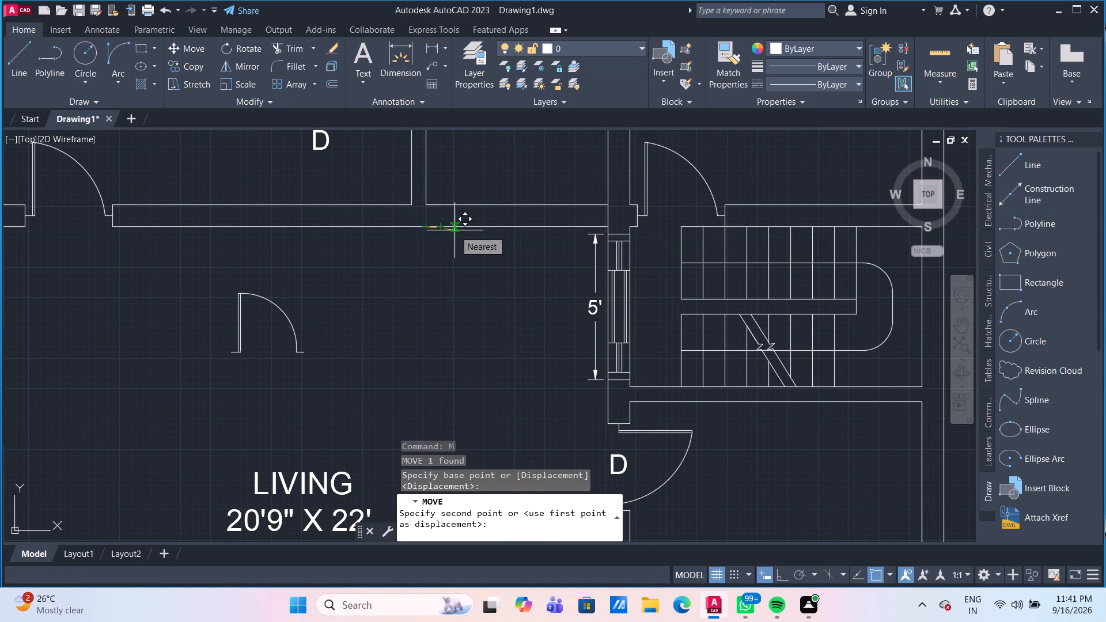
left_click(779, 574)
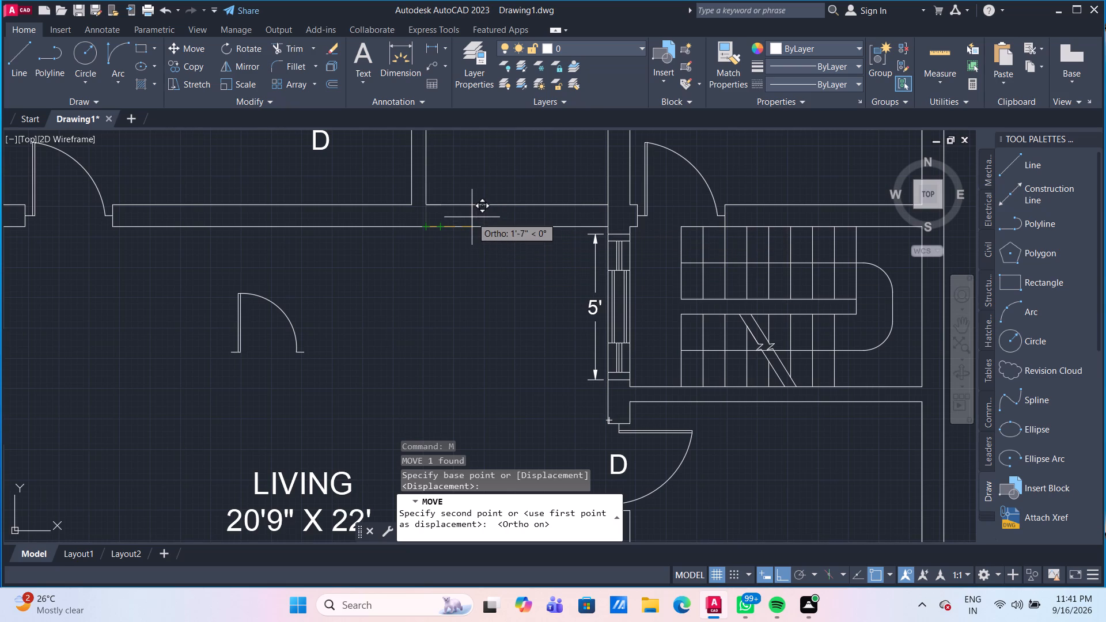
type("7.5\"")
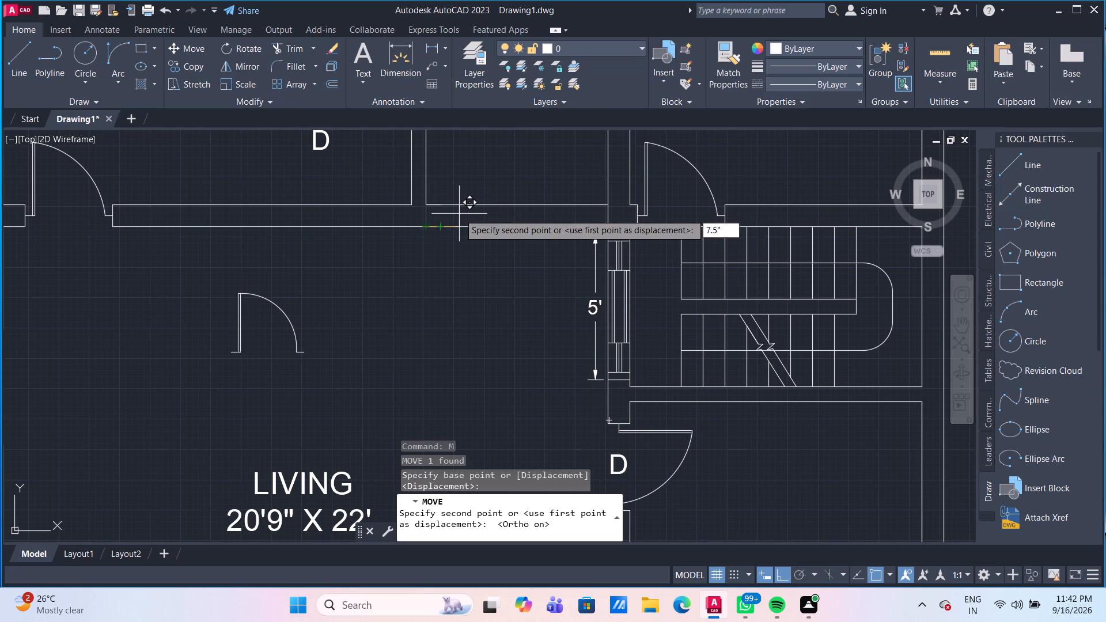
key("Return")
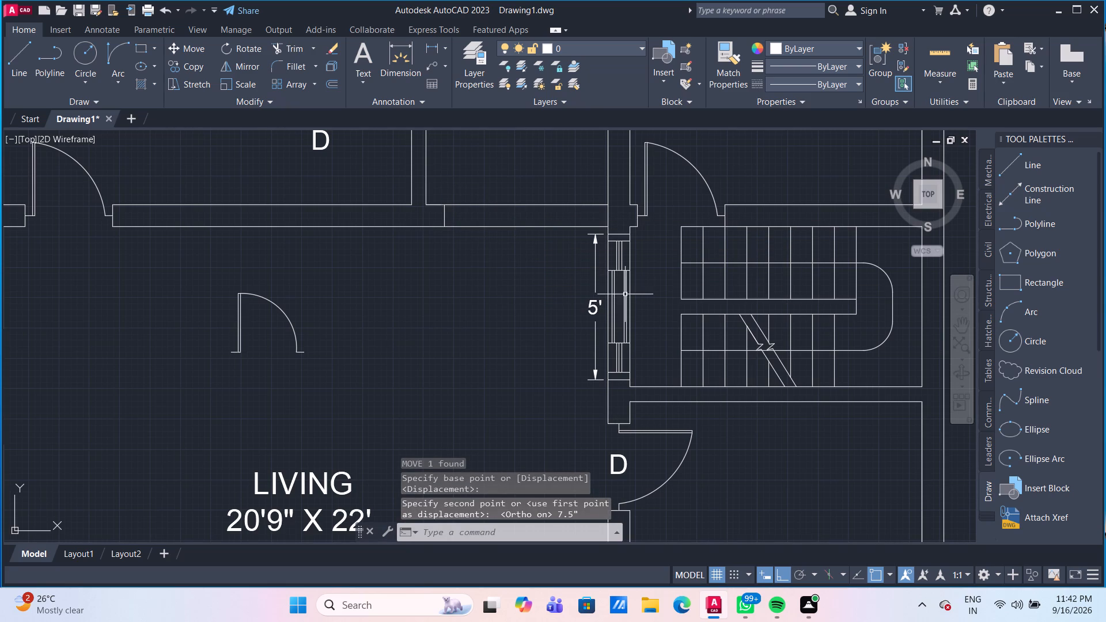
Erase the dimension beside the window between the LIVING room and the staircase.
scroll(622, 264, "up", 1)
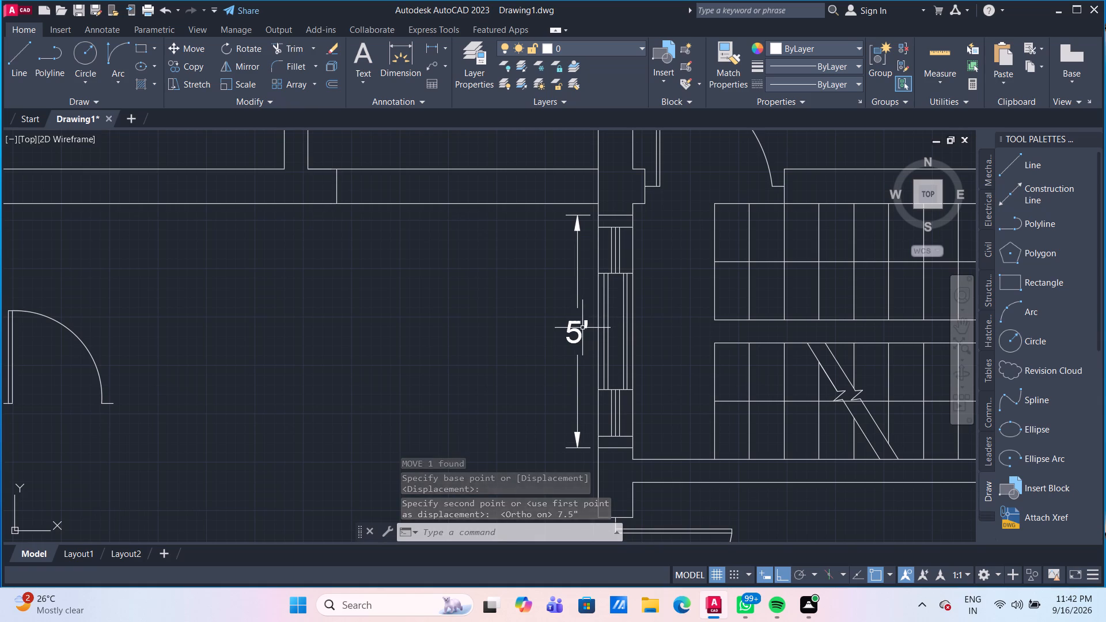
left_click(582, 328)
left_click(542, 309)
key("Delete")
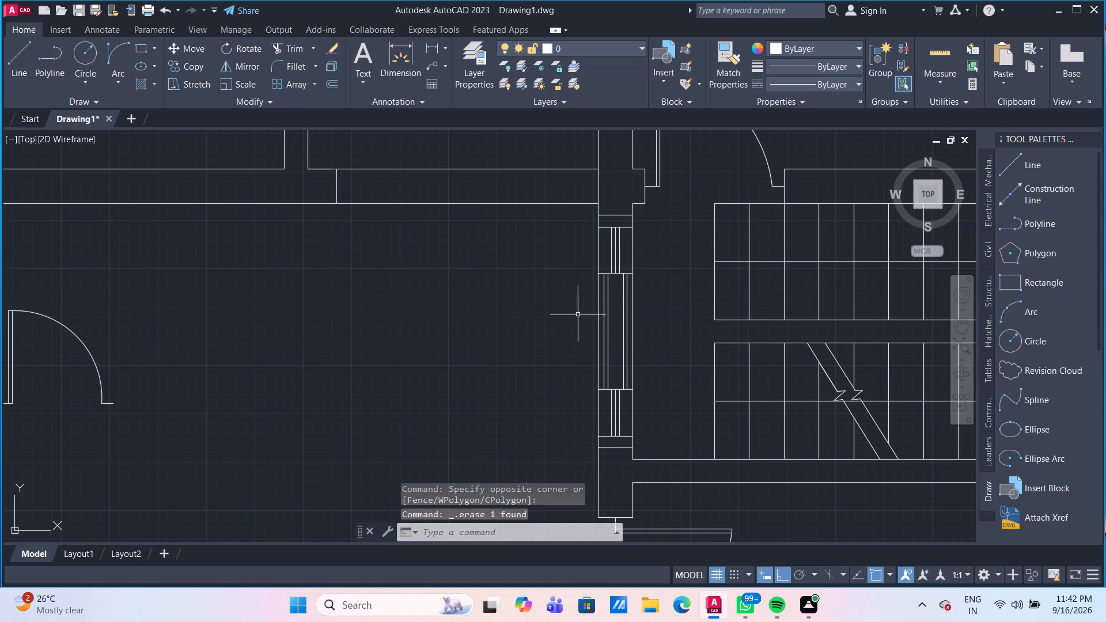
Group all 16 lines of the window between the LIVING room and the staircase into one object.
scroll(628, 355, "down", 1)
middle_click_drag(628, 355, 619, 317)
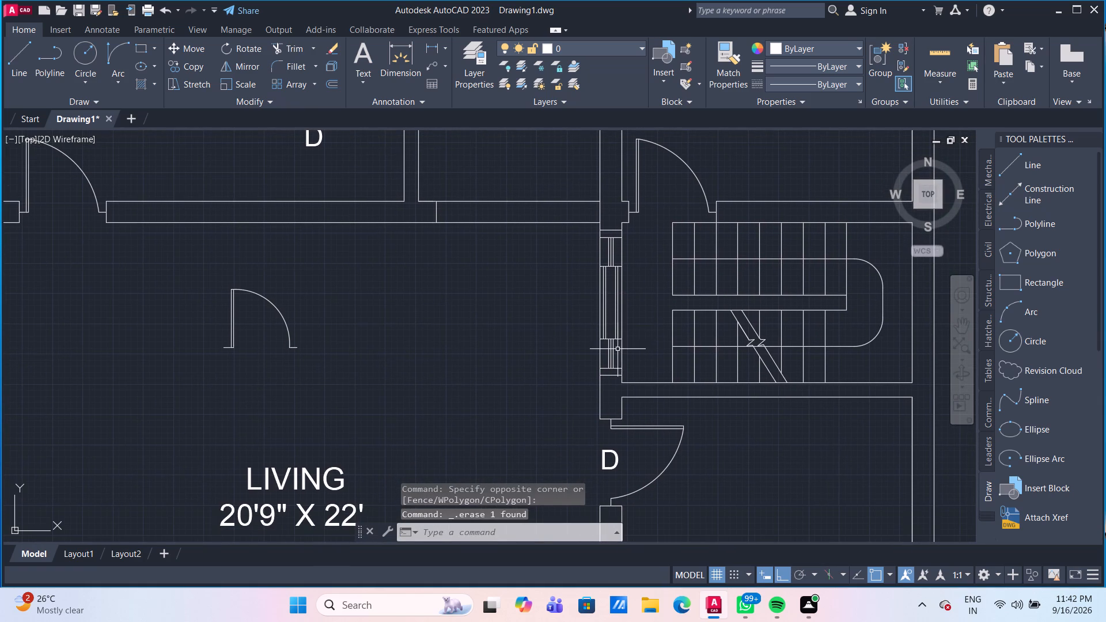
scroll(619, 353, "up", 2)
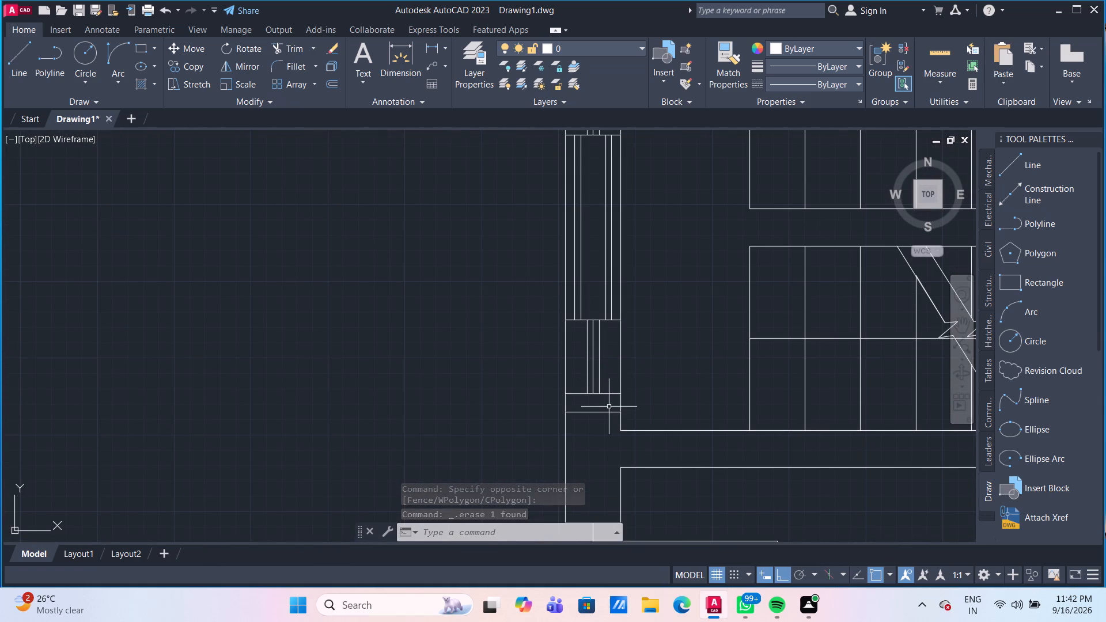
left_click_drag(612, 418, 601, 394)
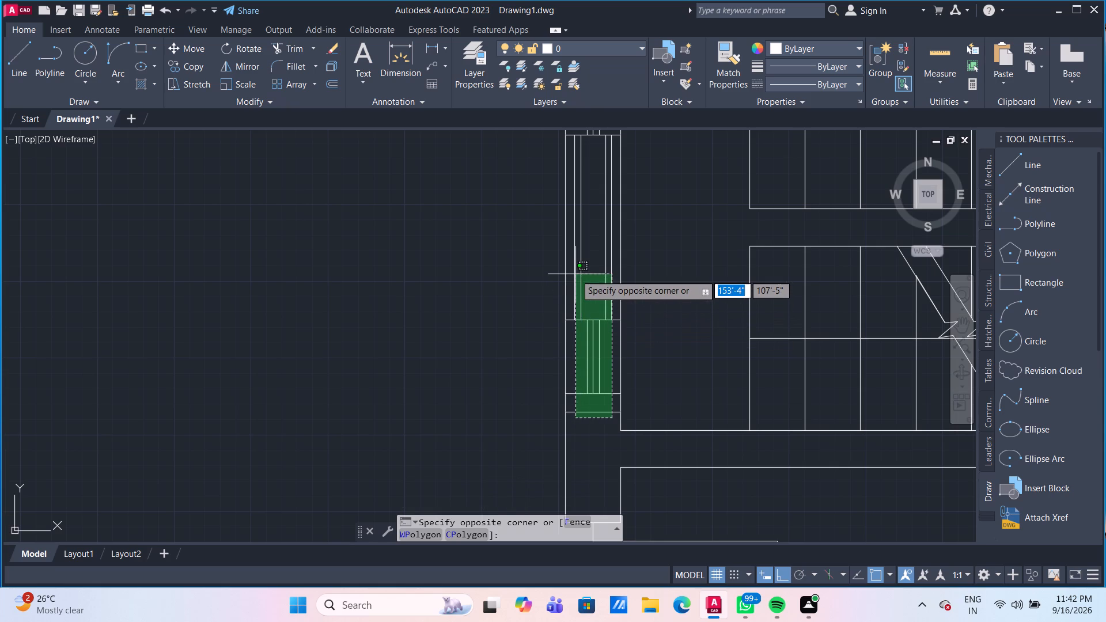
left_click(571, 271)
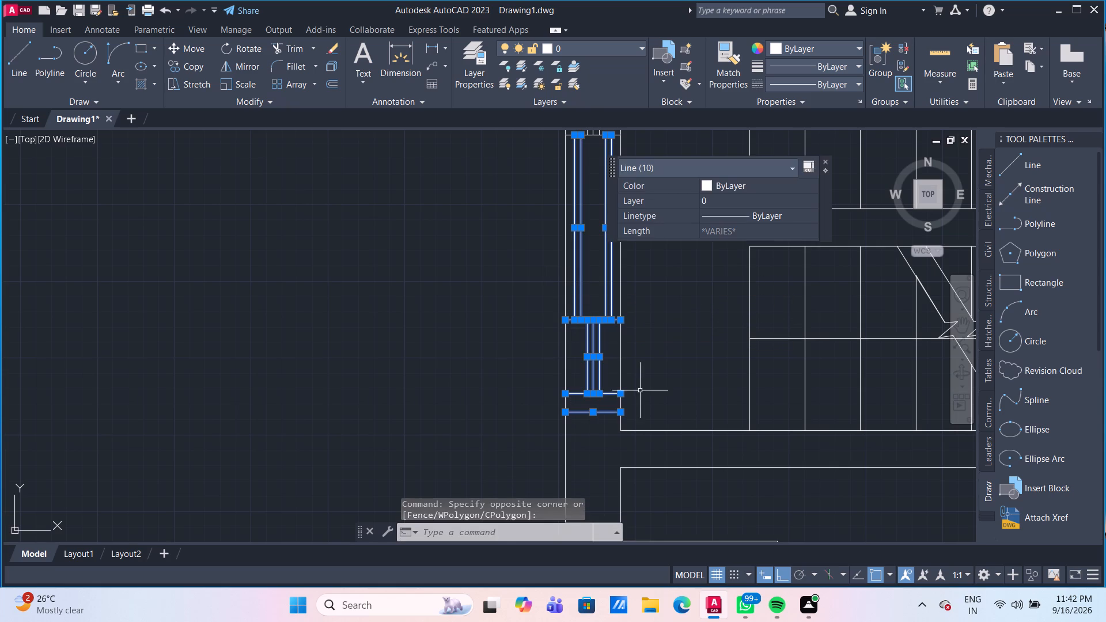
scroll(613, 332, "up", 2)
scroll(616, 325, "down", 2)
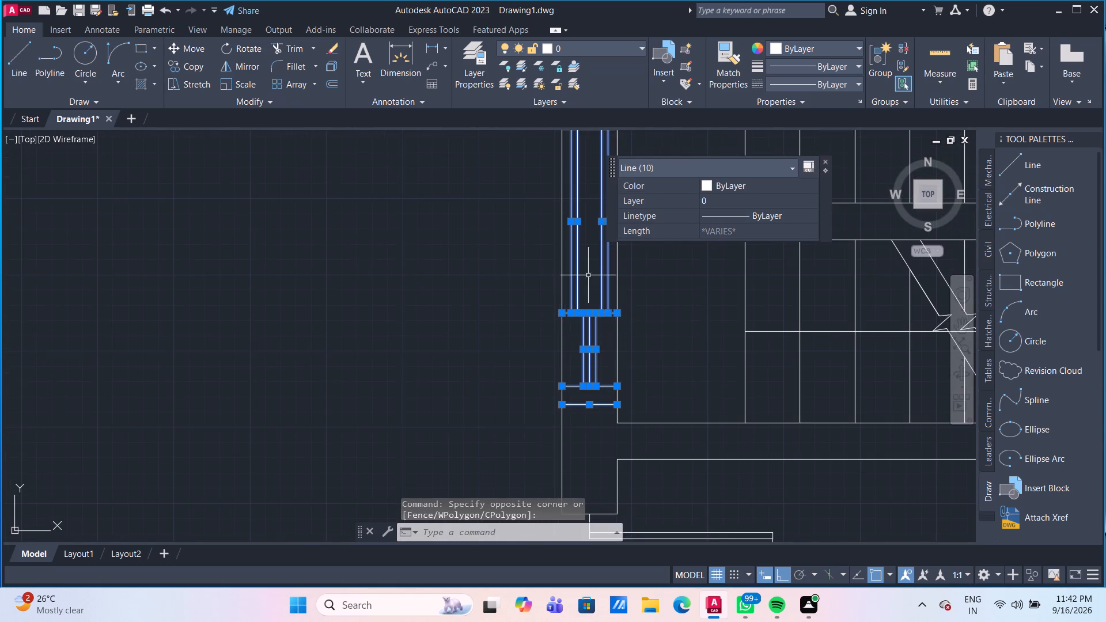
middle_click_drag(586, 266, 574, 448)
scroll(579, 342, "up", 1)
middle_click_drag(579, 342, 574, 415)
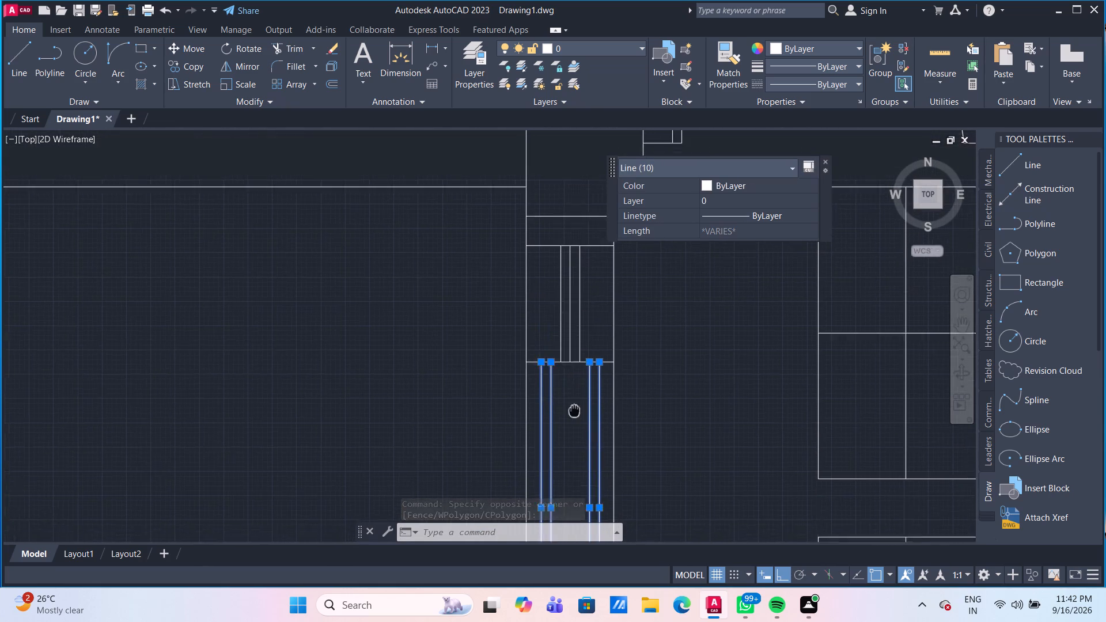
middle_click_drag(574, 415, 574, 439)
left_click_drag(606, 410, 592, 390)
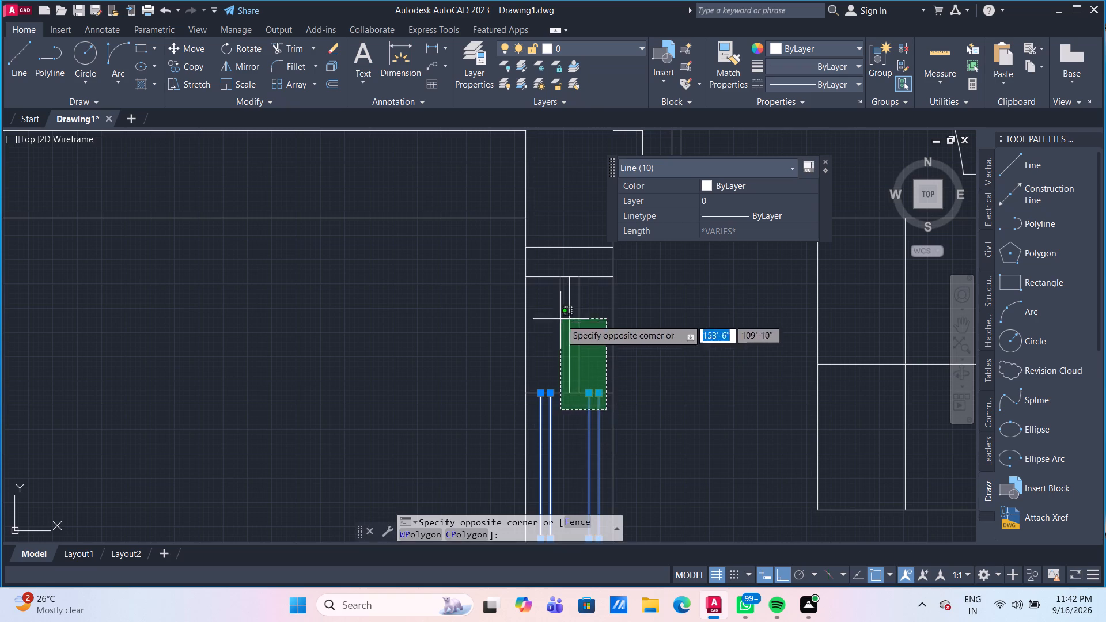
left_click(540, 244)
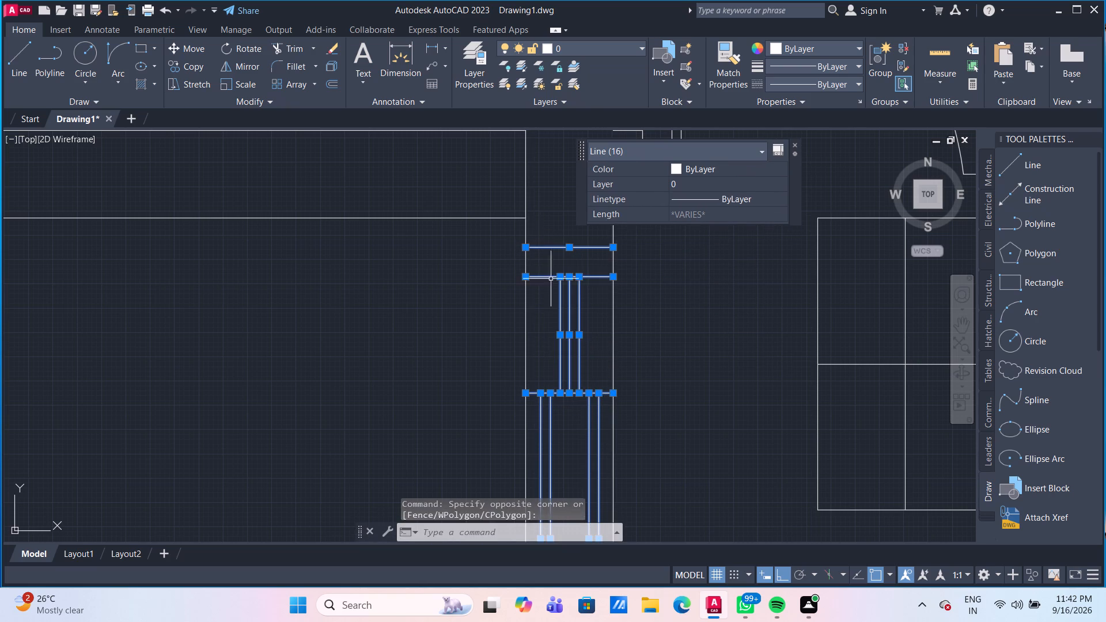
scroll(586, 355, "down", 2)
middle_click_drag(687, 367, 622, 233)
middle_click_drag(580, 342, 594, 346)
scroll(592, 350, "down", 1)
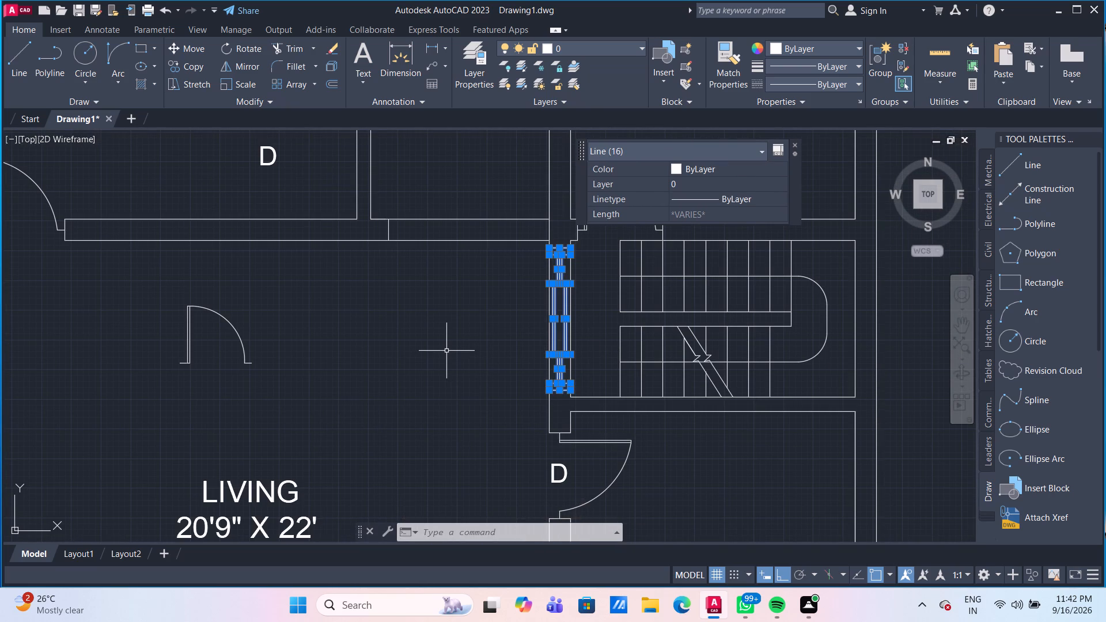
key("g")
key("Return")
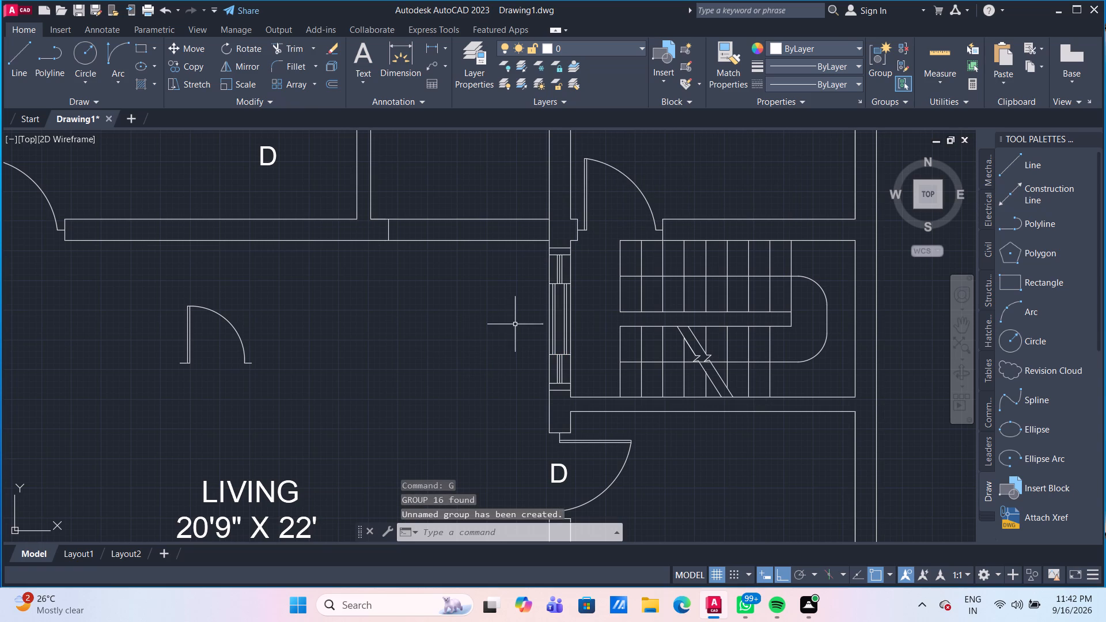
Move the grouped window out of the staircase wall into the open space of the LIVING room.
left_click(555, 336)
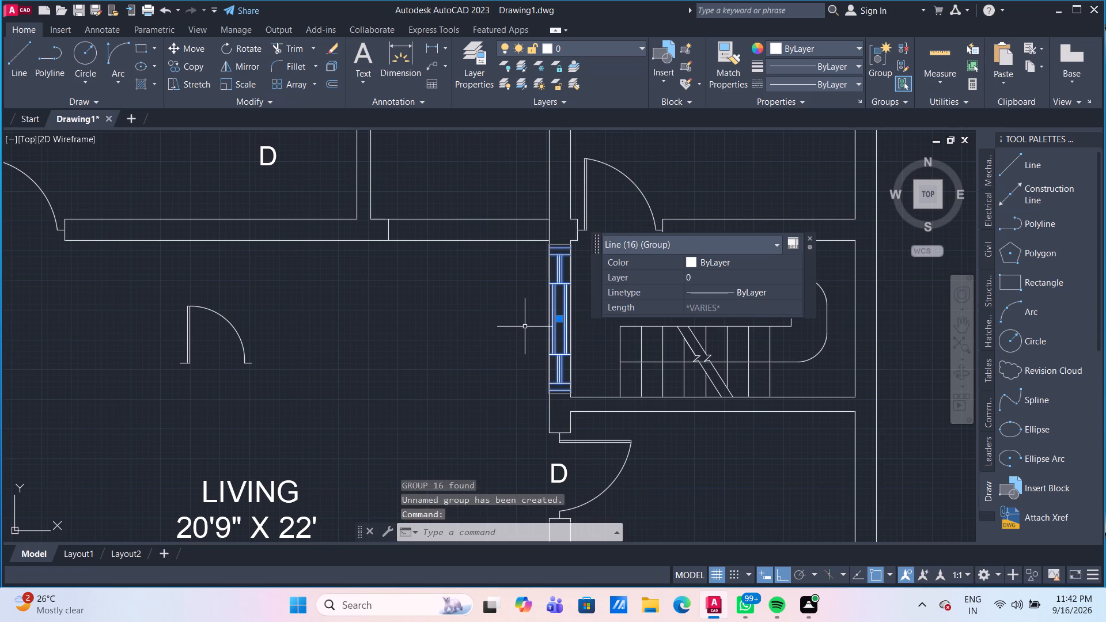
key("m")
key("Return")
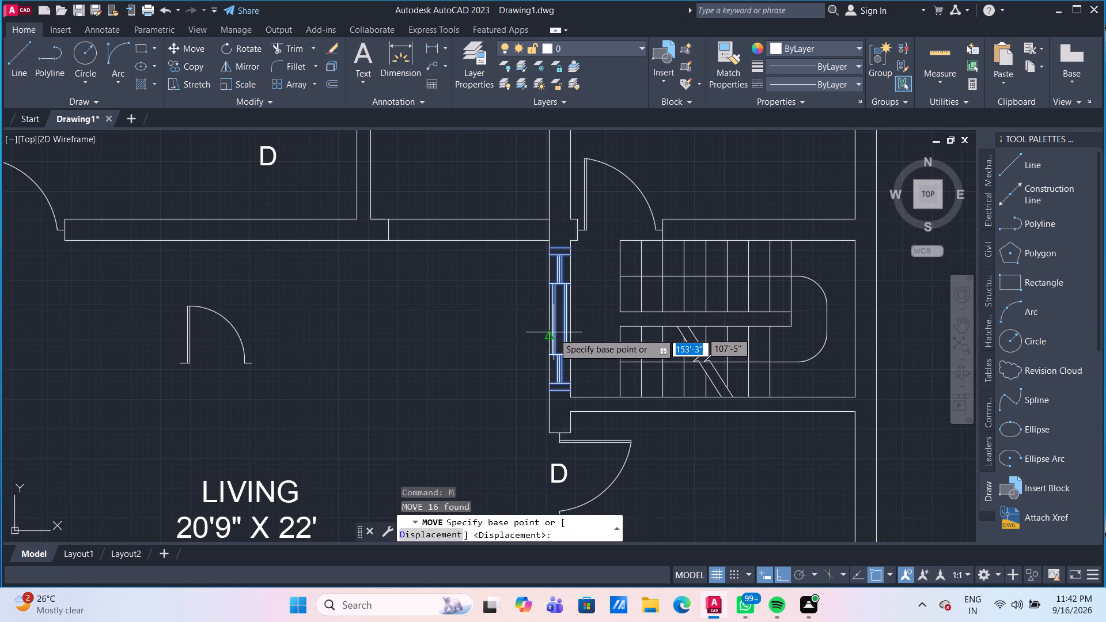
left_click(554, 333)
left_click(457, 342)
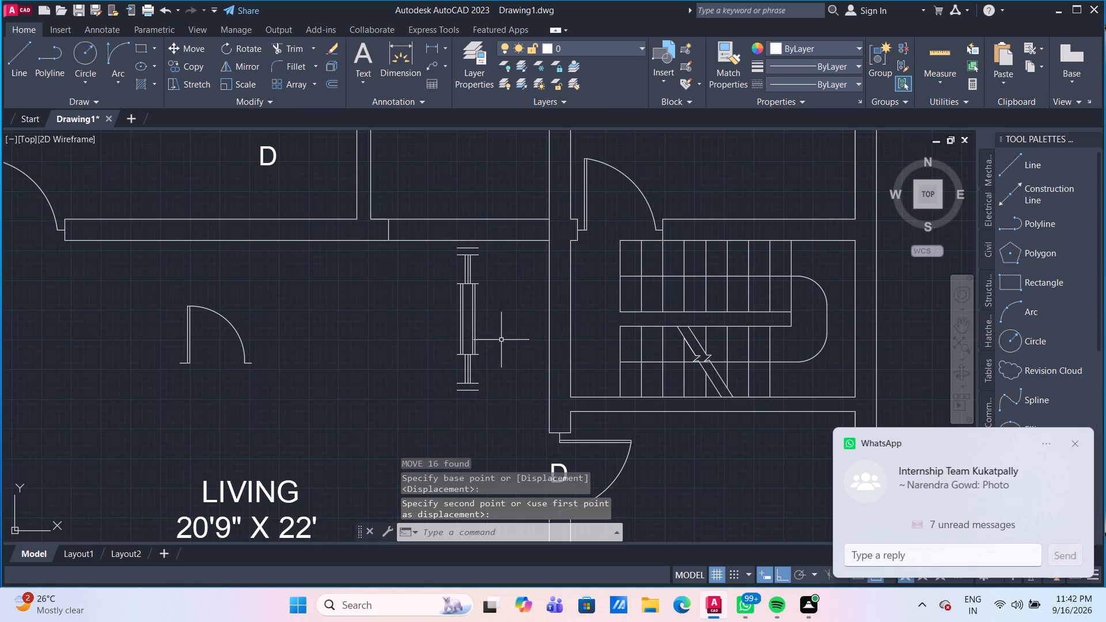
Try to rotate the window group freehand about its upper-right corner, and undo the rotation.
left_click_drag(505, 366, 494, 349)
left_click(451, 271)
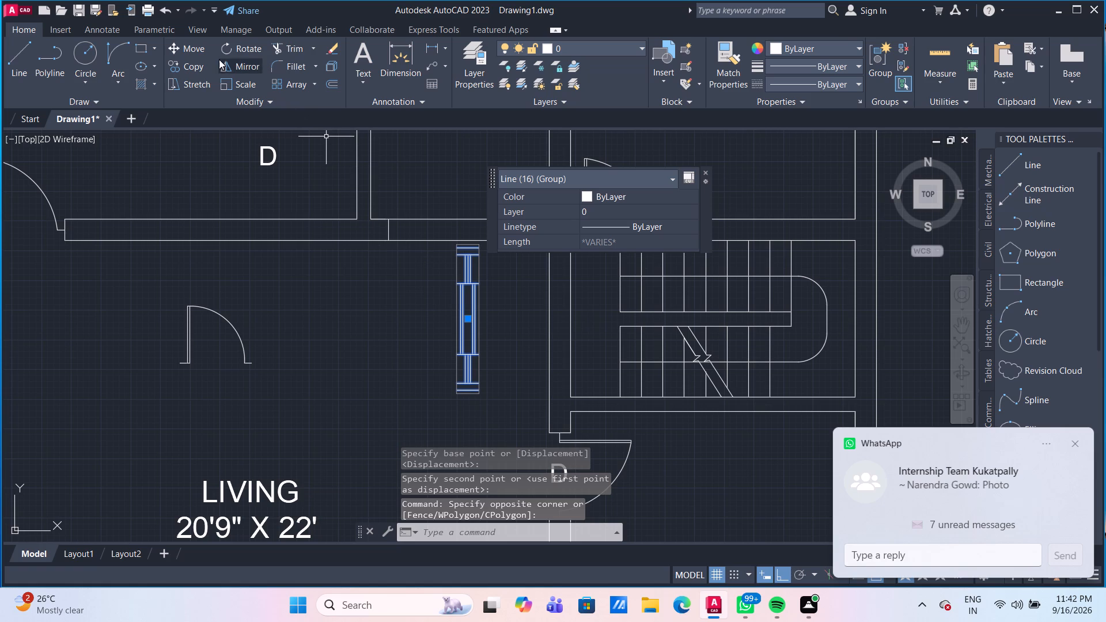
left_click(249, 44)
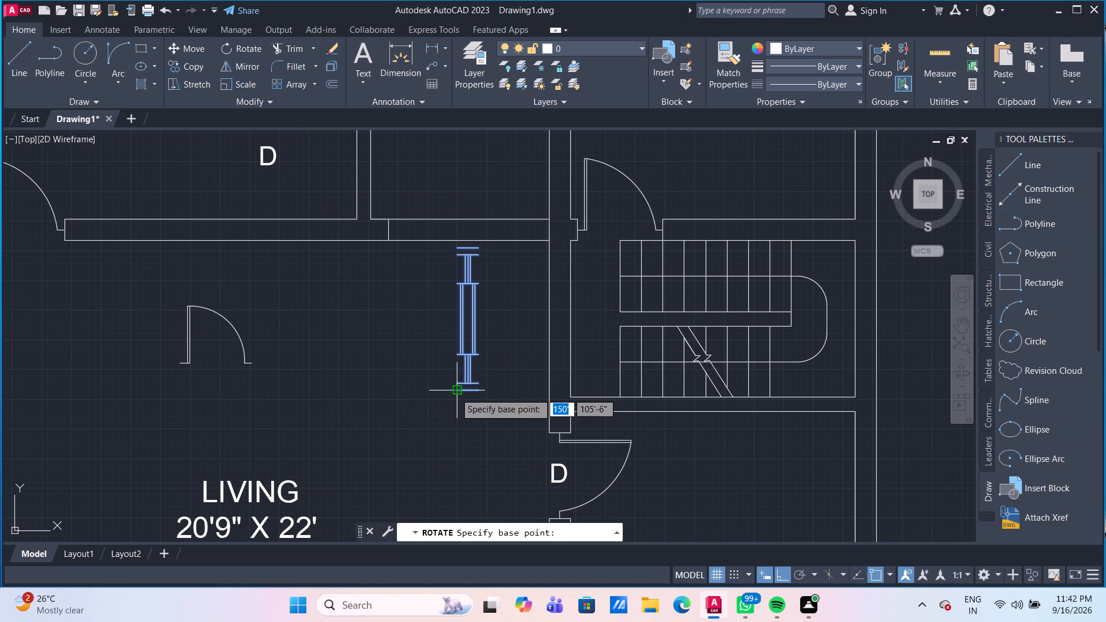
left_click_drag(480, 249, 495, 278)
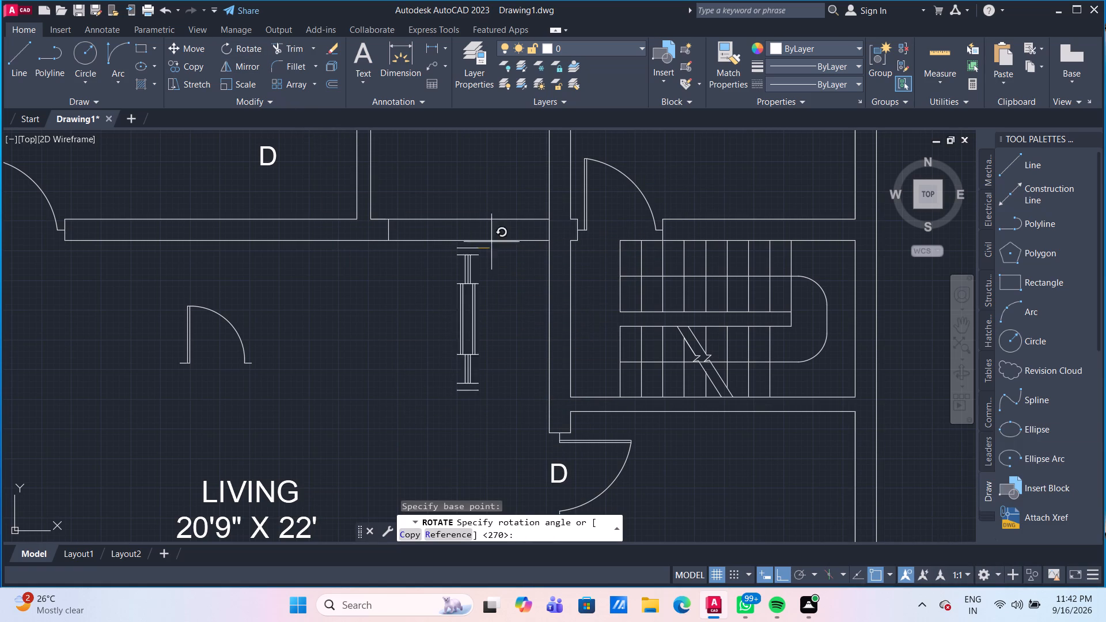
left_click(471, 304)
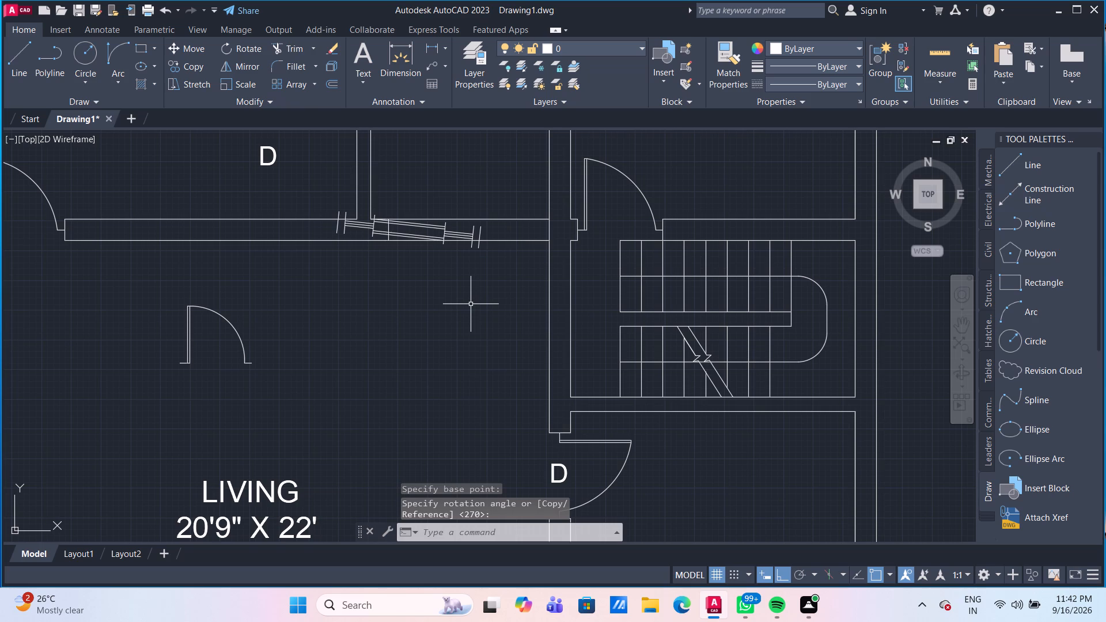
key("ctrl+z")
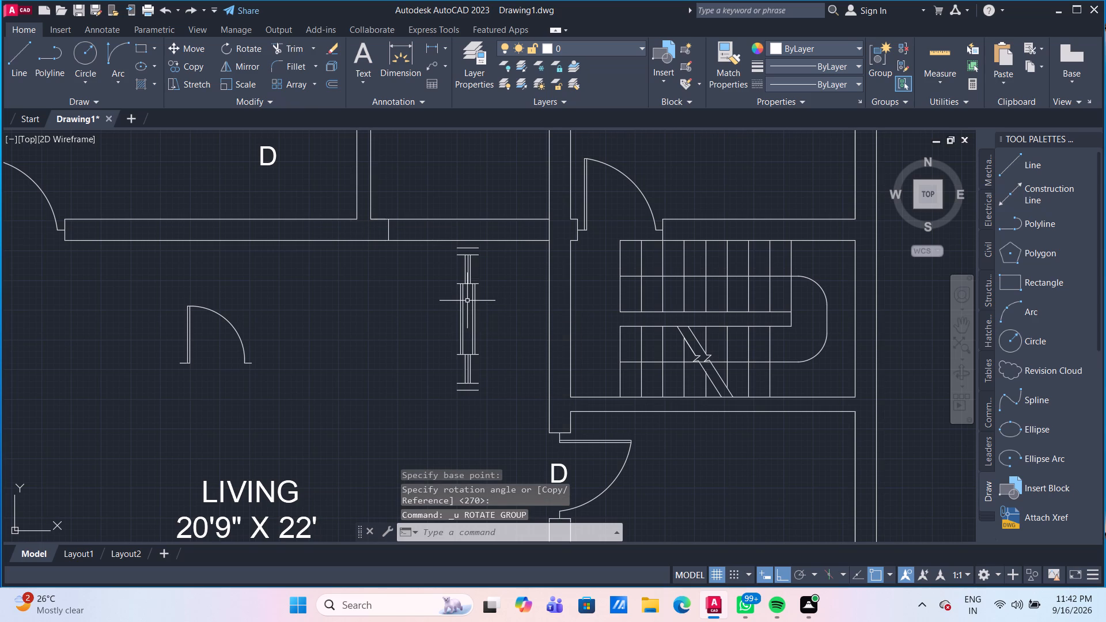
Rotate the window group 90° counterclockwise about its lower-right corner so it lies horizontally.
left_click(467, 299)
left_click(450, 288)
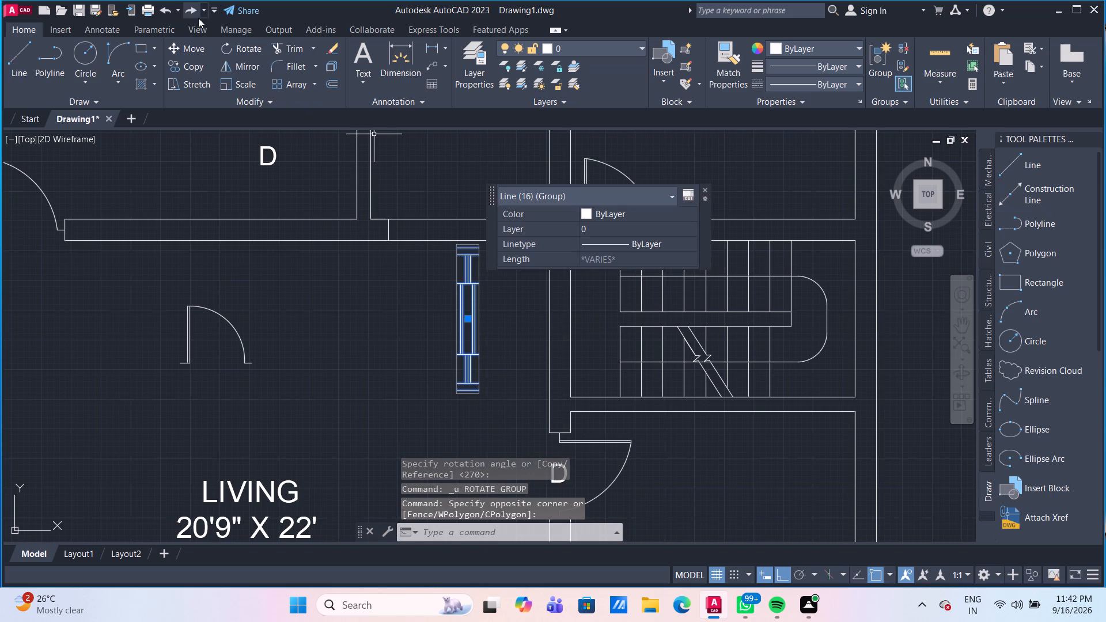
left_click(244, 48)
left_click_drag(484, 390, 507, 378)
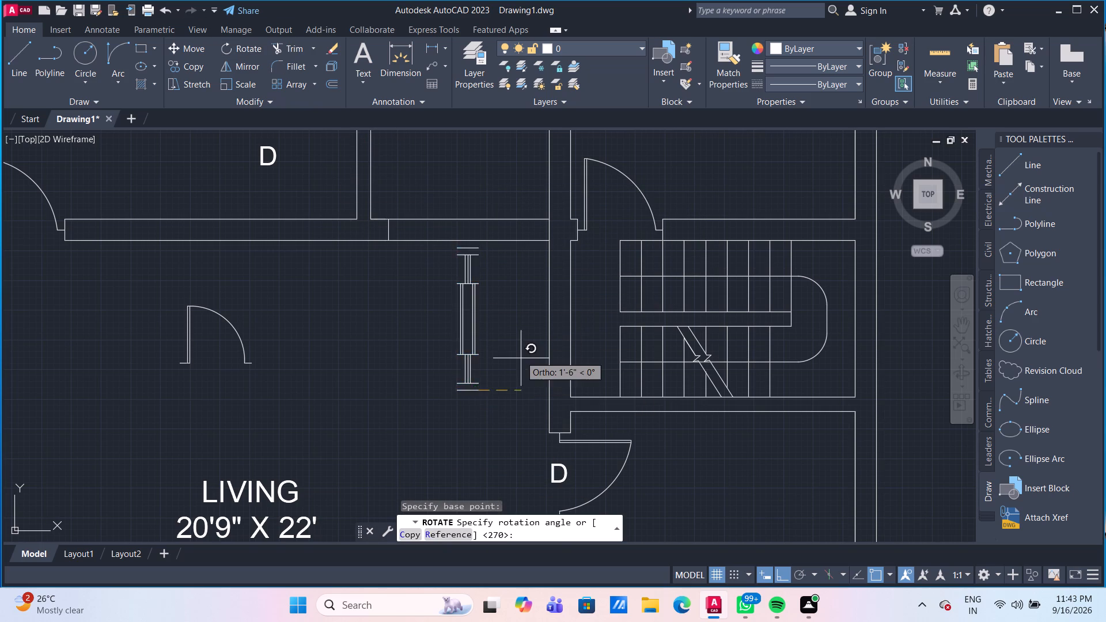
left_click(512, 329)
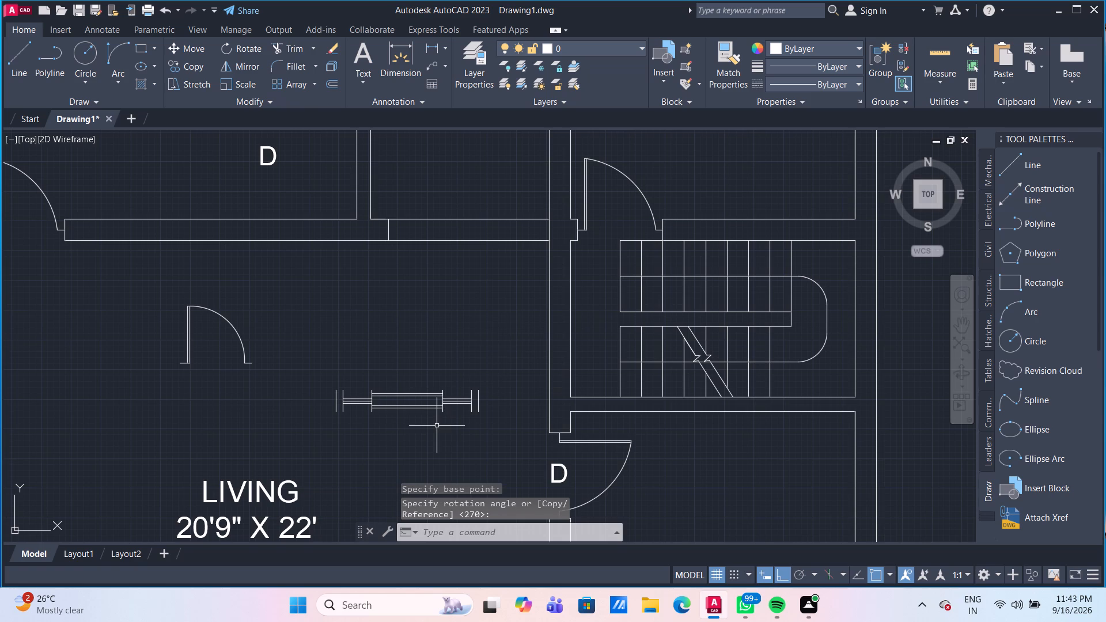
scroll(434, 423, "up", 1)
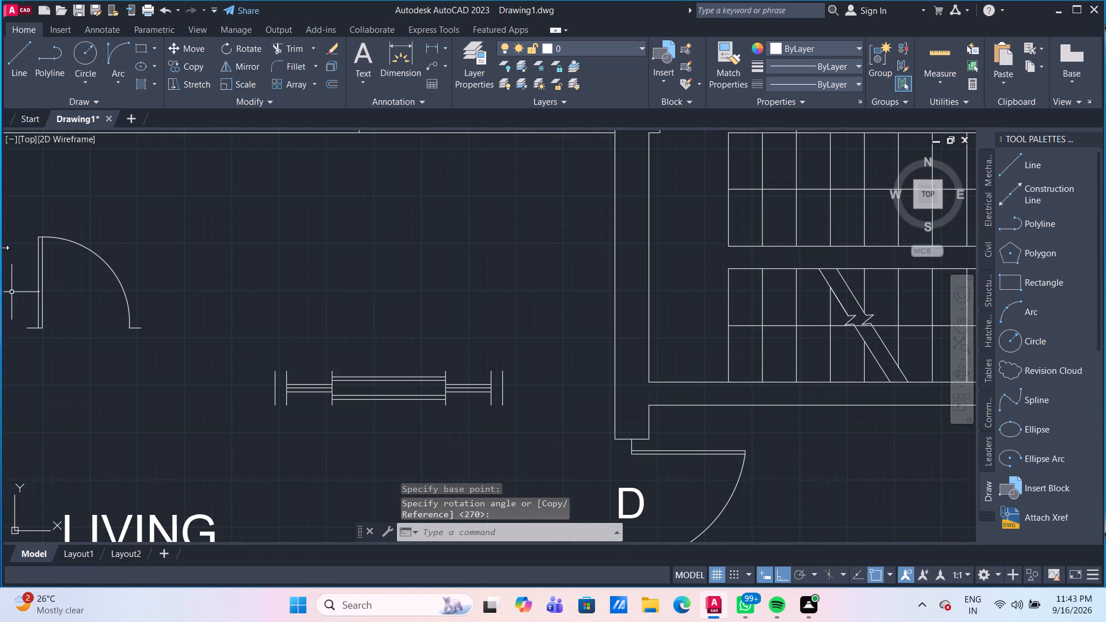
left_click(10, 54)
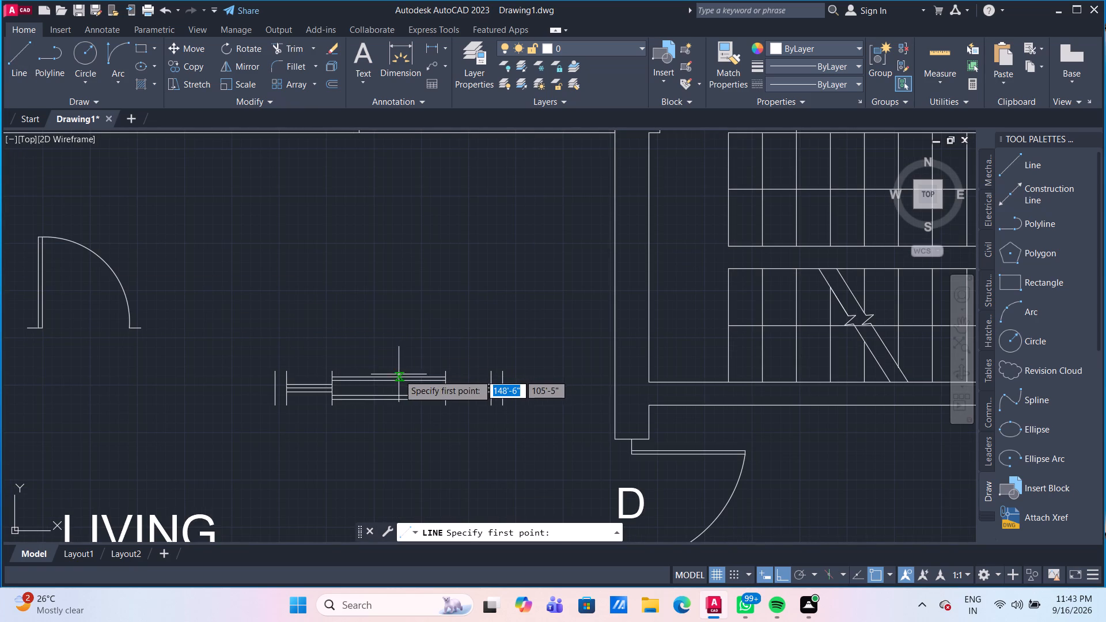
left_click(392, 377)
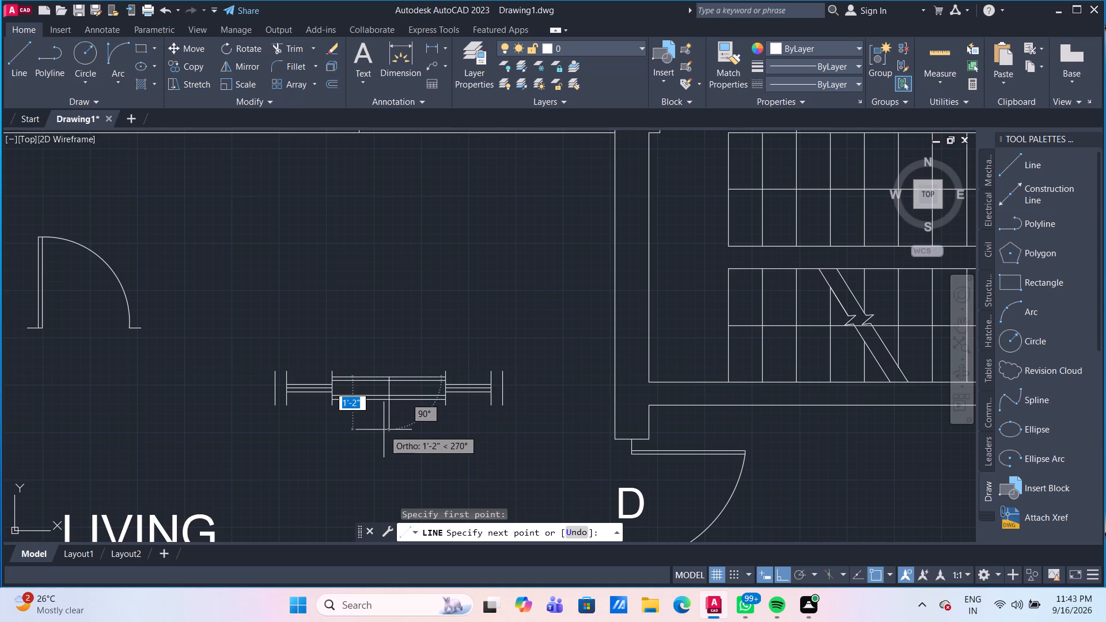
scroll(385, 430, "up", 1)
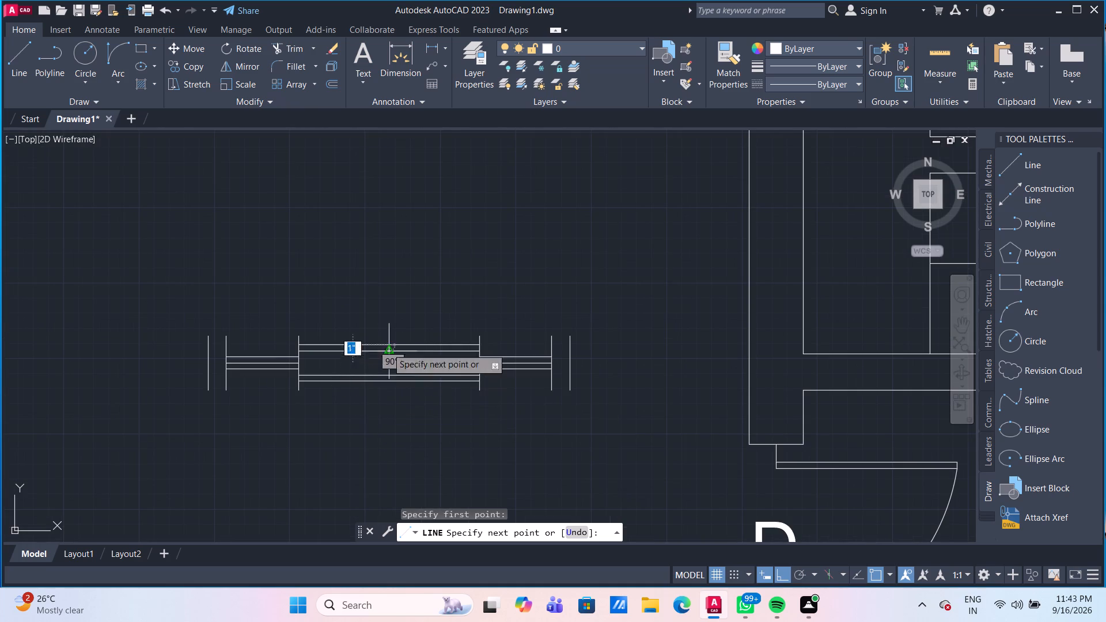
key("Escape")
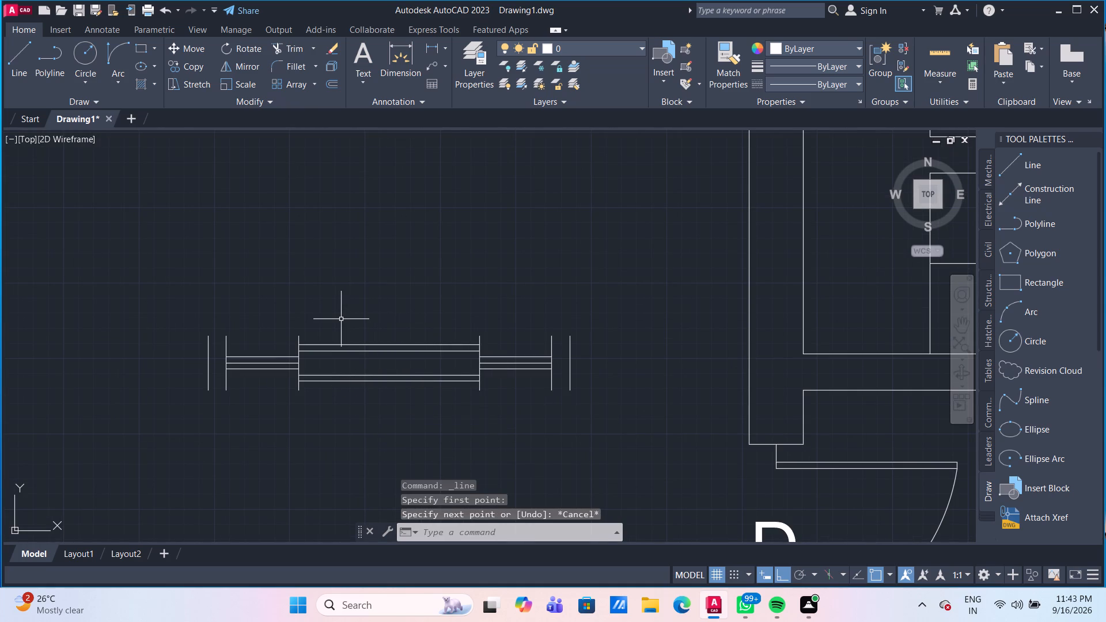
Move the horizontal window group by its lower-left corner onto the offset cross line in the wall below the unlabelled room.
scroll(341, 319, "down", 4)
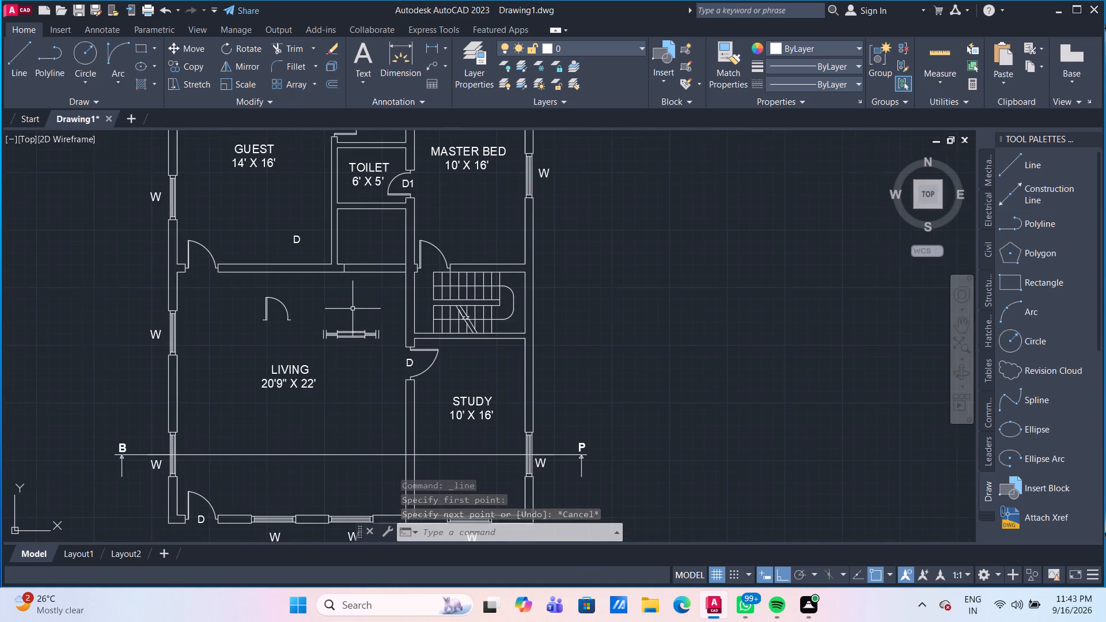
scroll(353, 309, "up", 2)
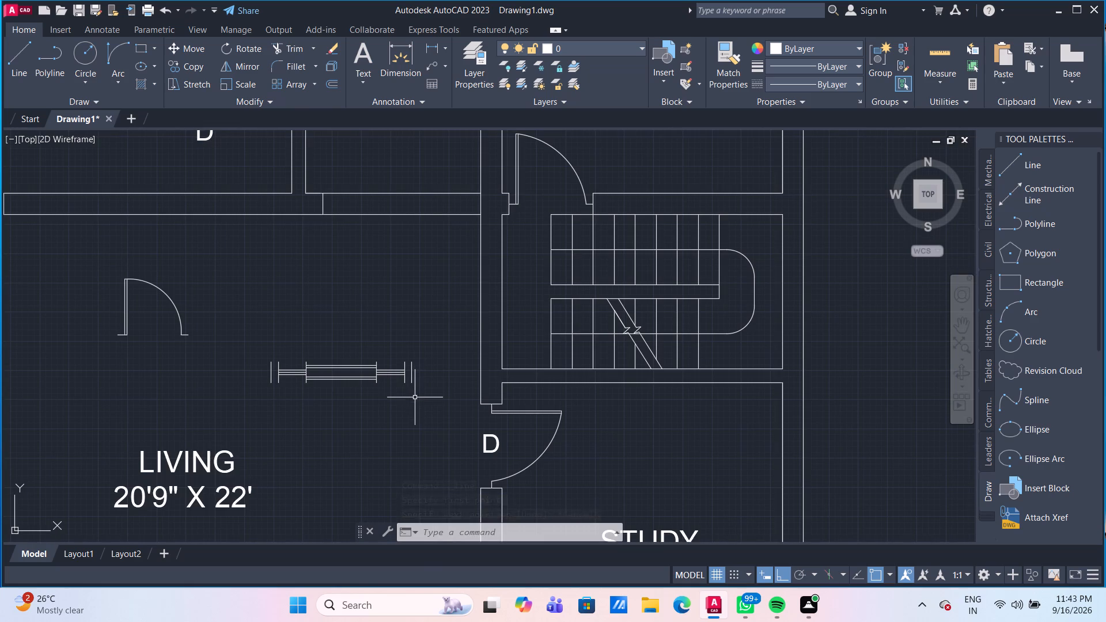
left_click_drag(421, 396, 368, 369)
left_click_drag(247, 312, 254, 314)
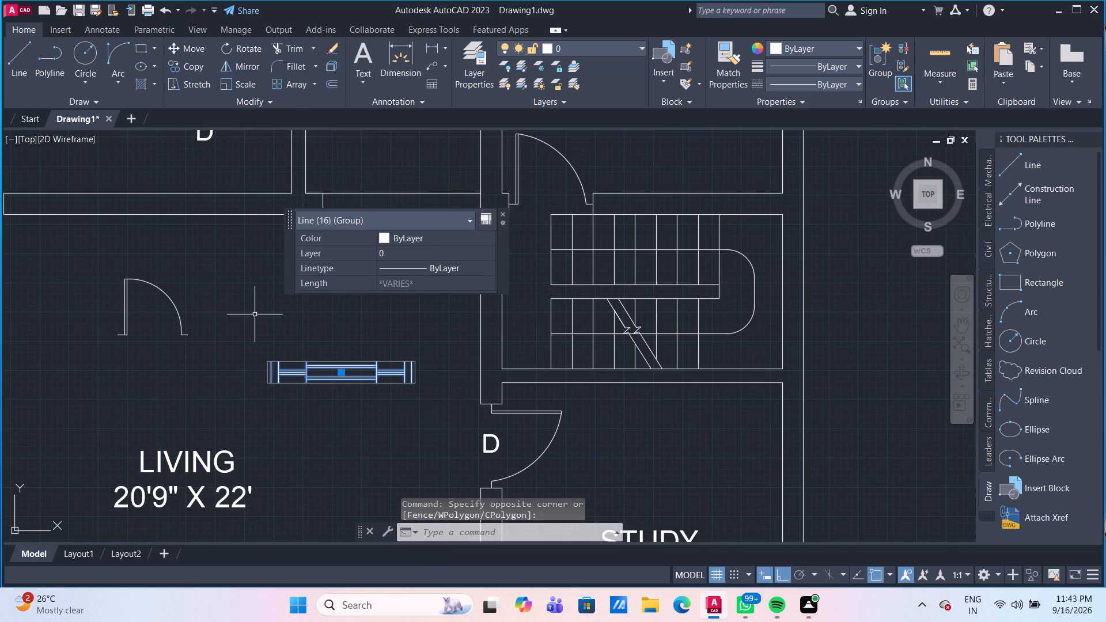
key("m")
key("Return")
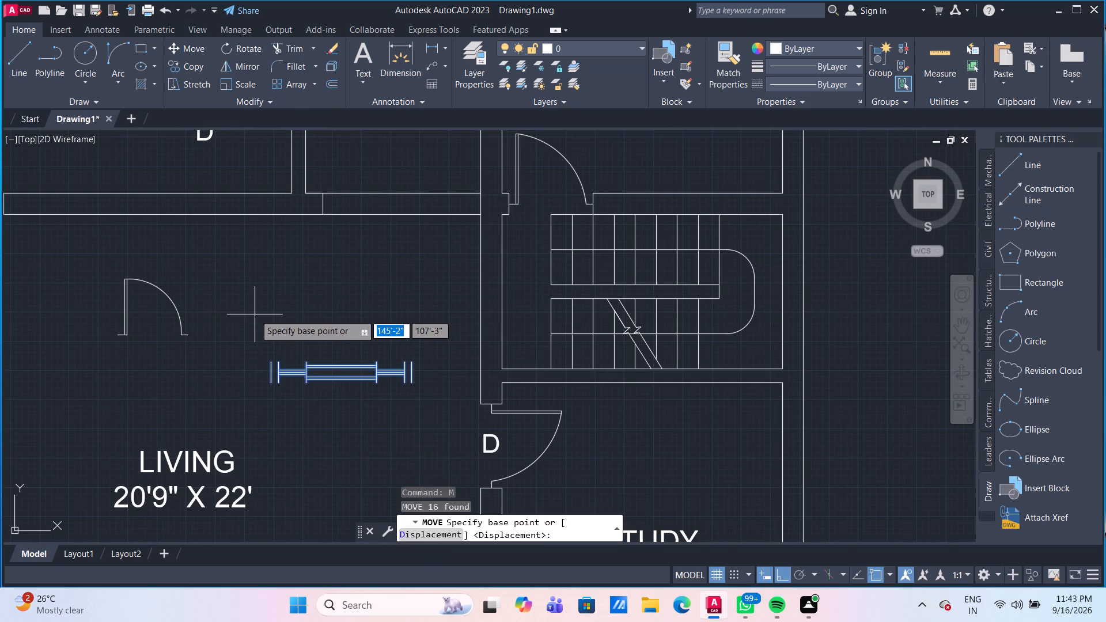
scroll(268, 376, "up", 2)
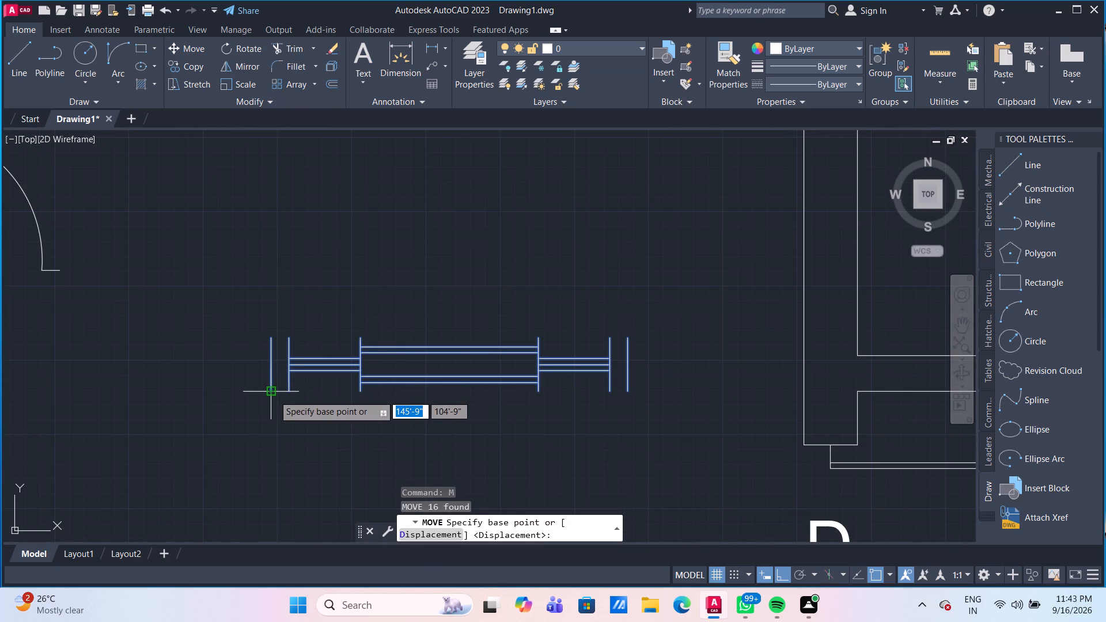
left_click(273, 395)
scroll(417, 240, "down", 1)
middle_click_drag(424, 238, 379, 412)
scroll(379, 409, "down", 1)
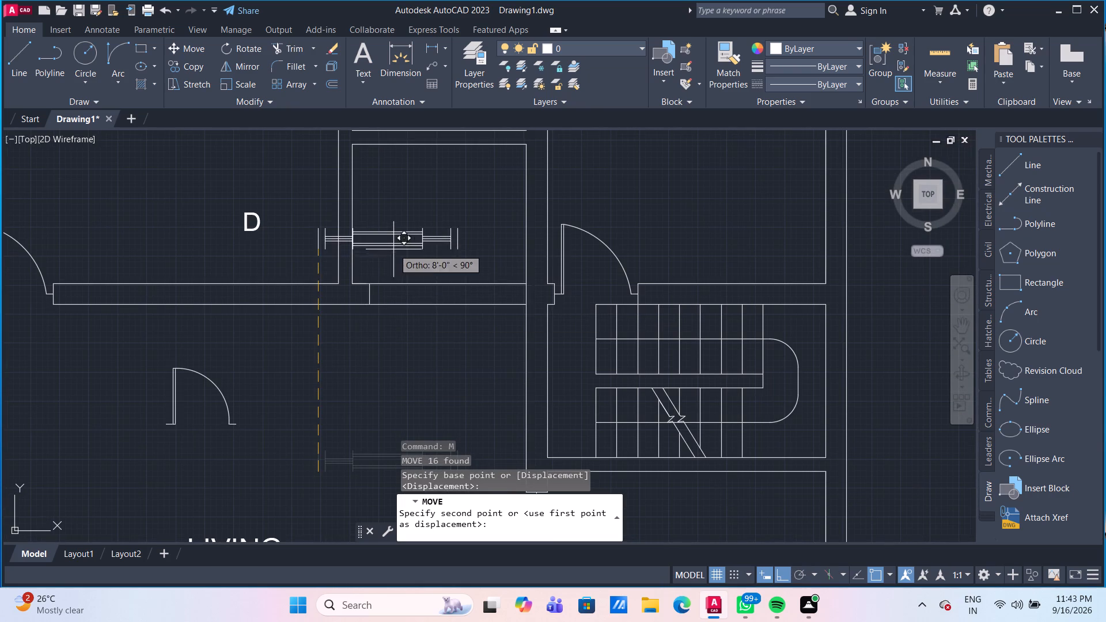
left_click(371, 302)
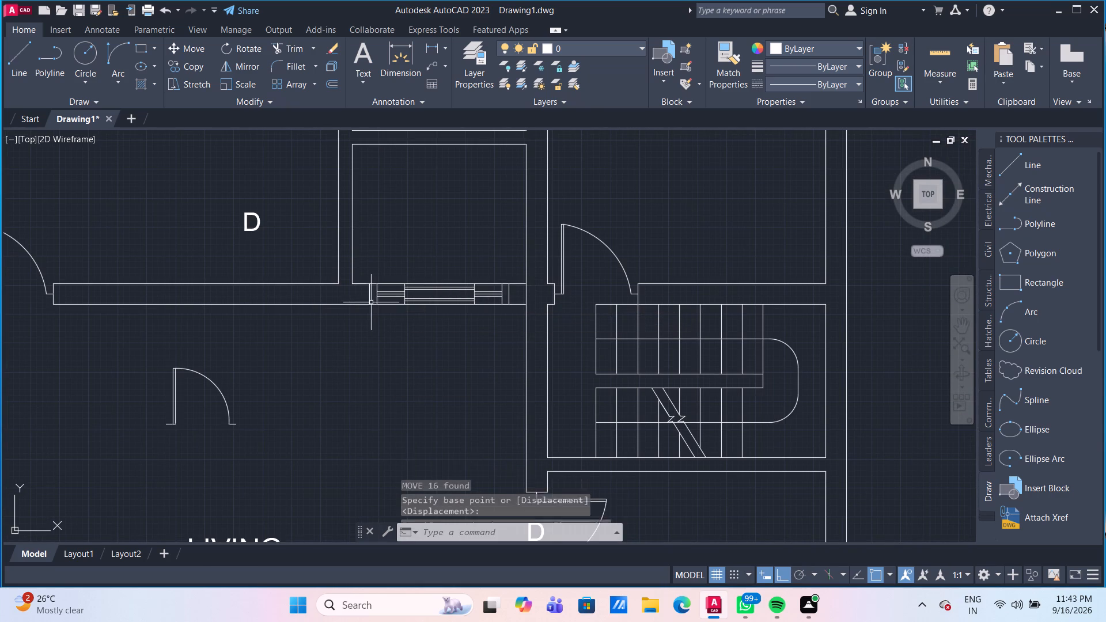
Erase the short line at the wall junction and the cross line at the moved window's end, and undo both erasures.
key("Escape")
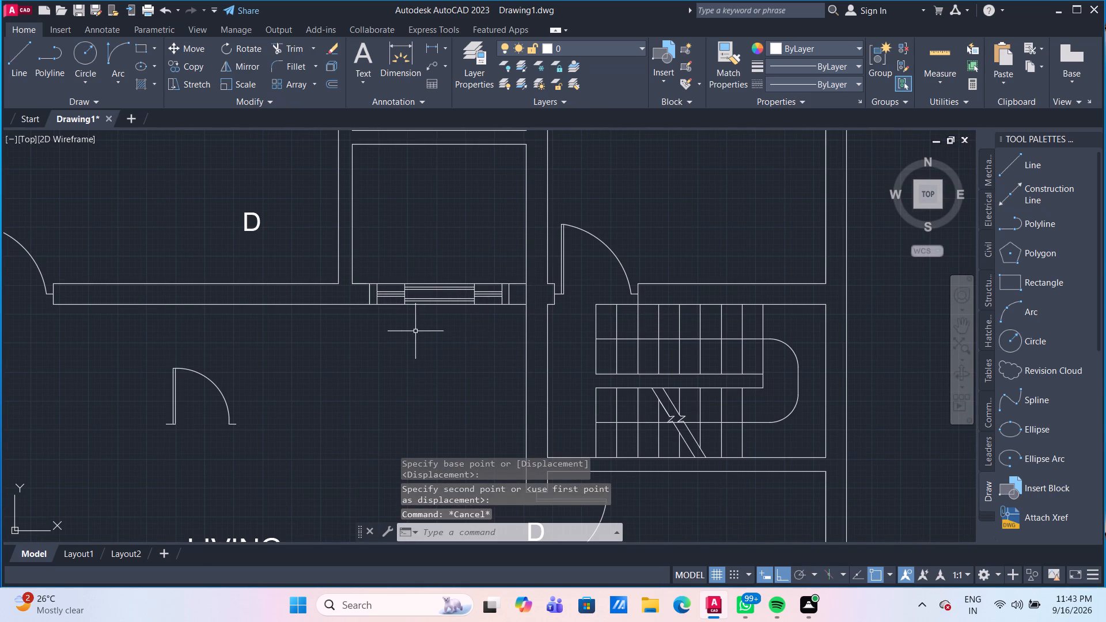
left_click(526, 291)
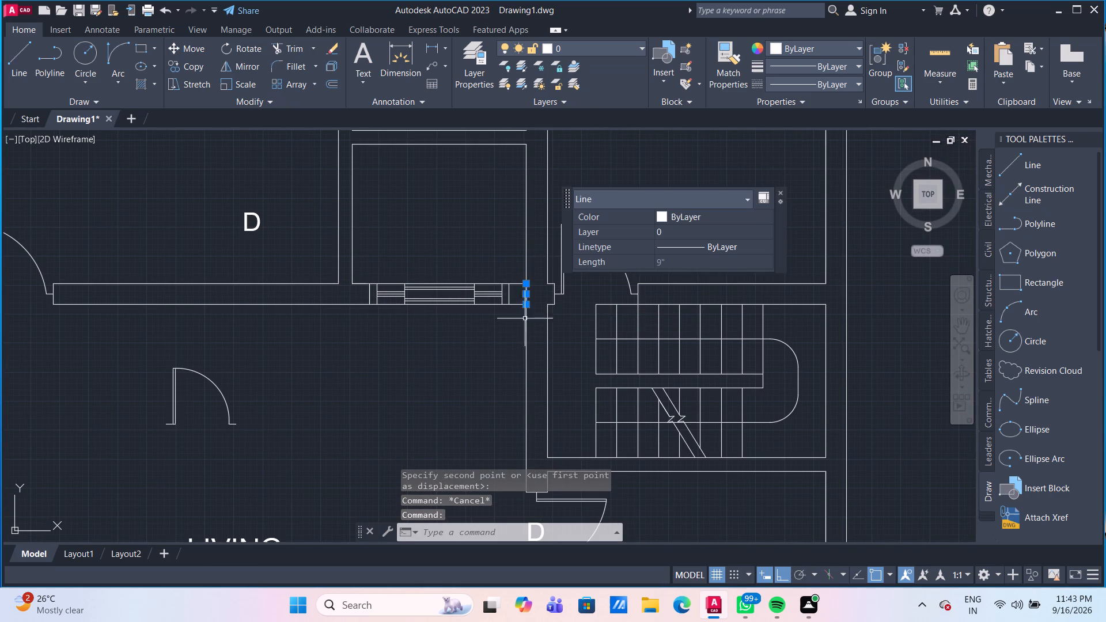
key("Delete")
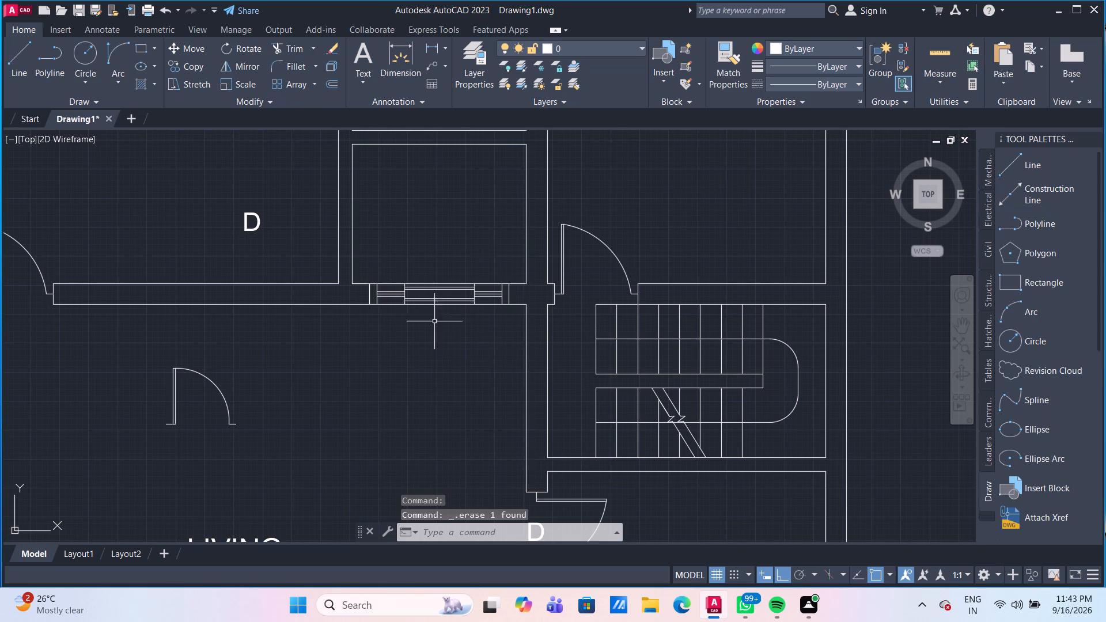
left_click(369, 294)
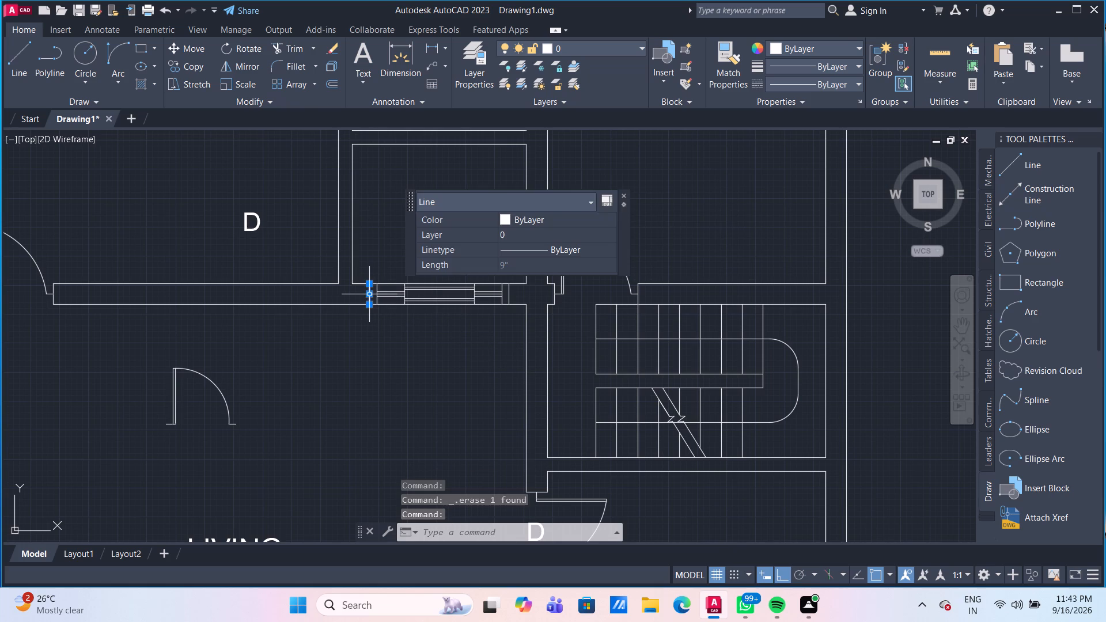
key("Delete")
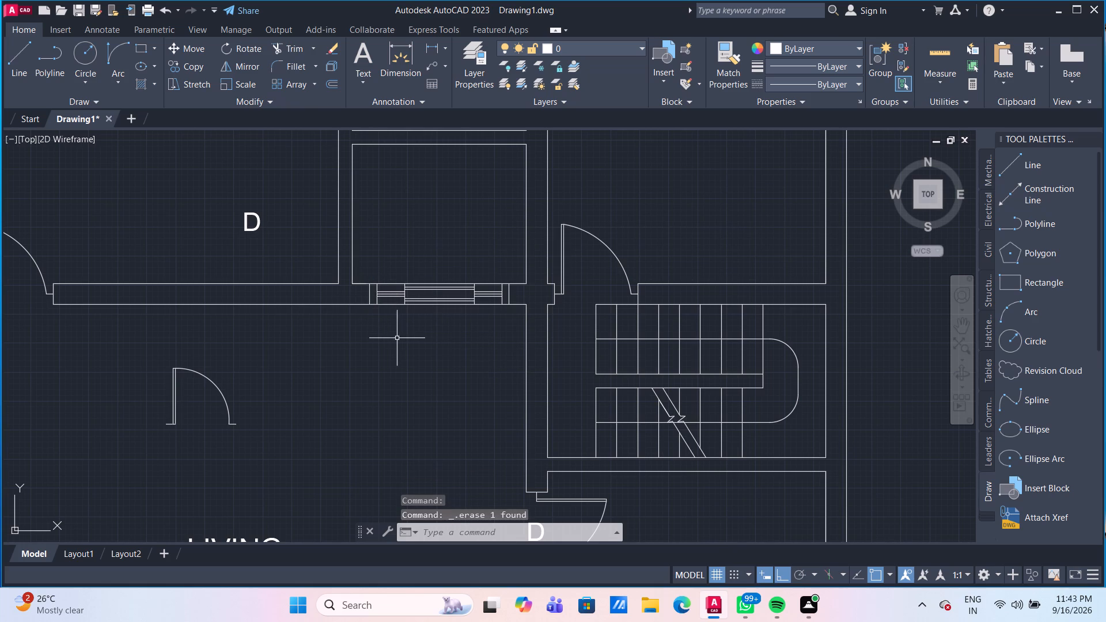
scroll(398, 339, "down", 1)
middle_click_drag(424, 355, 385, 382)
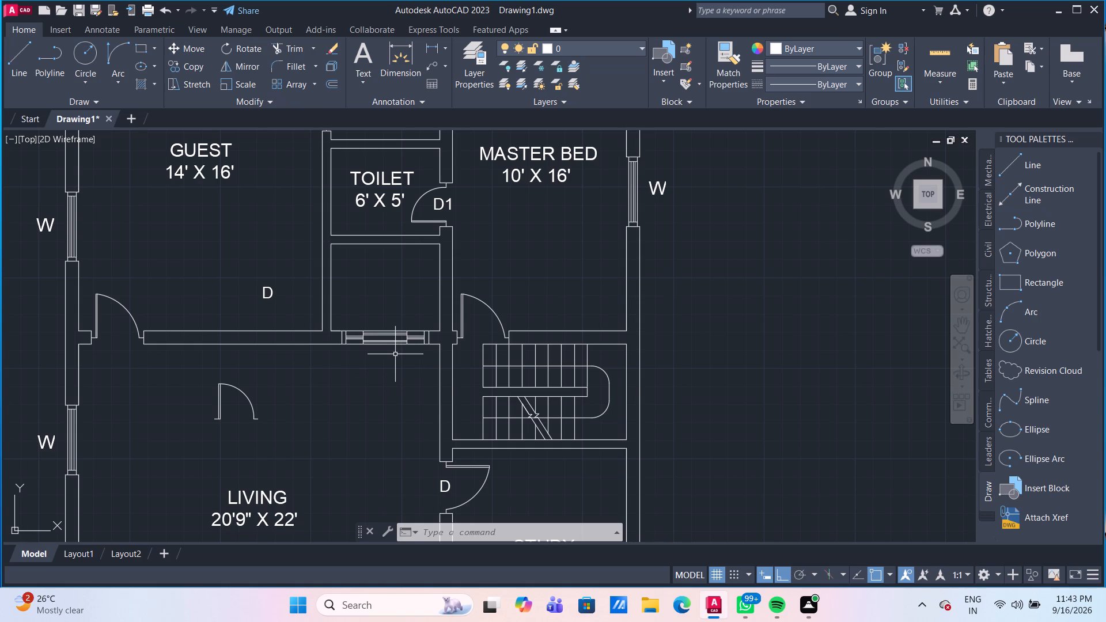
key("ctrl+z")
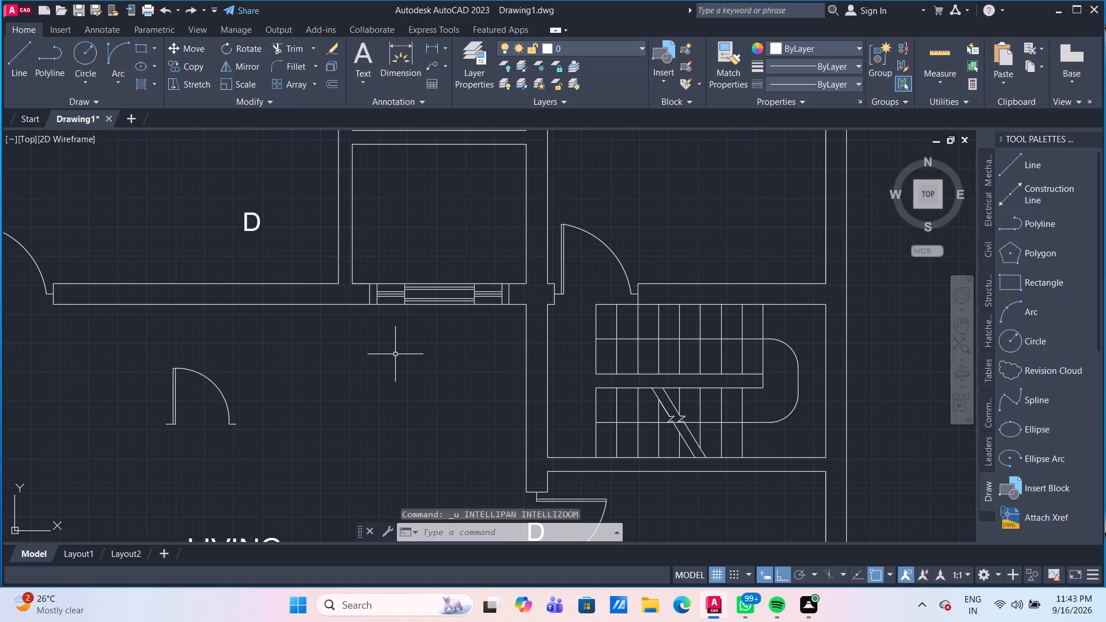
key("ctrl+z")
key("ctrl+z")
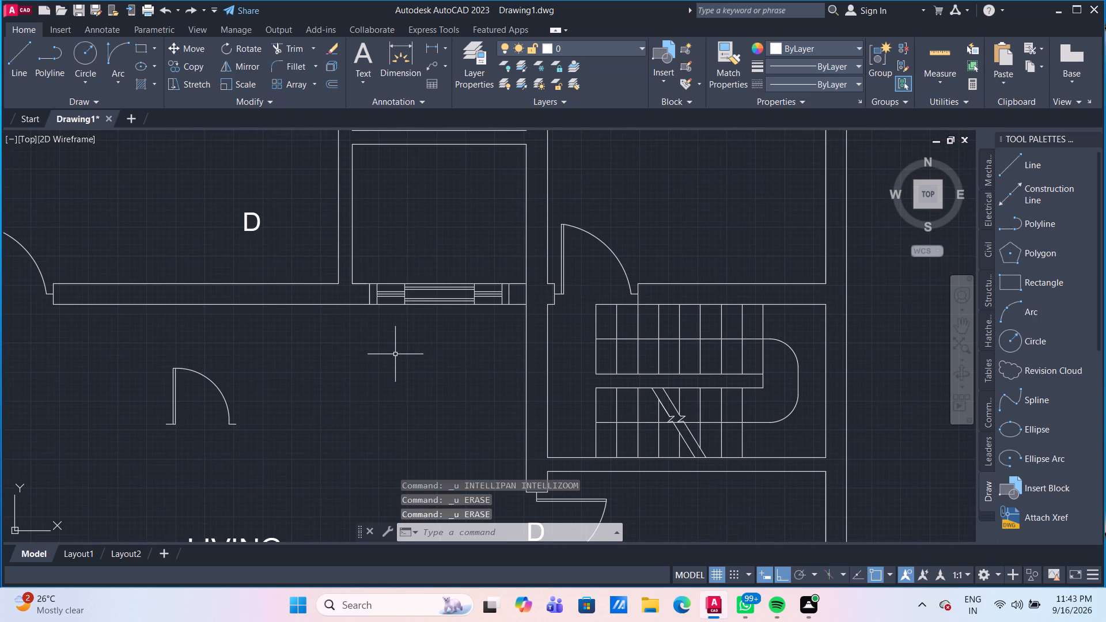
Undo the window group's move into the horizontal wall, its rotation, and its move out of the staircase wall.
key("ctrl+z")
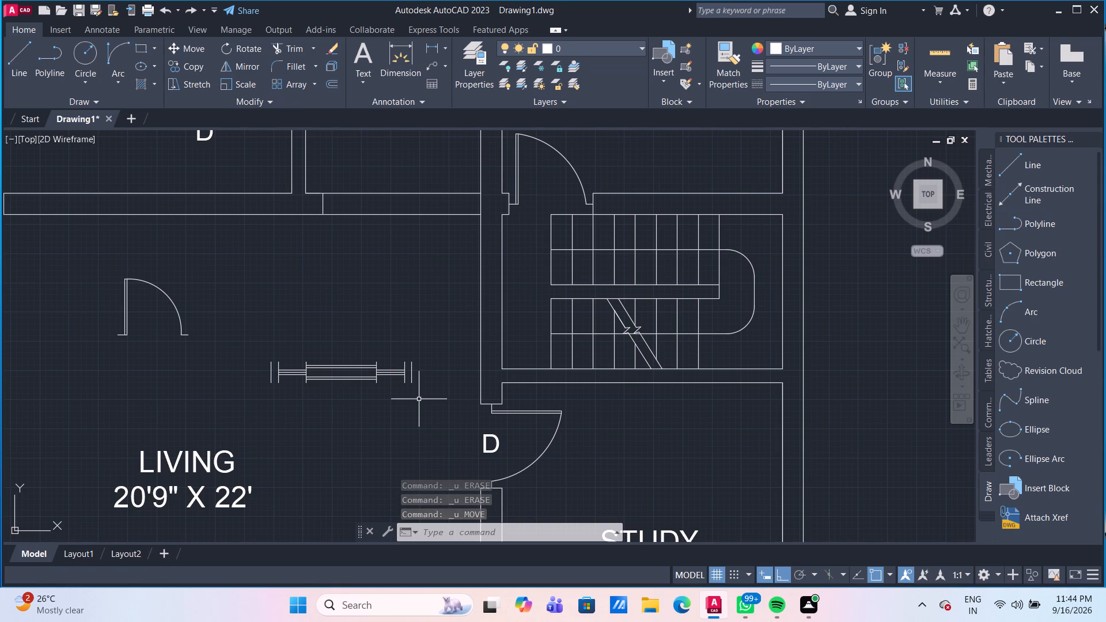
key("ctrl+z")
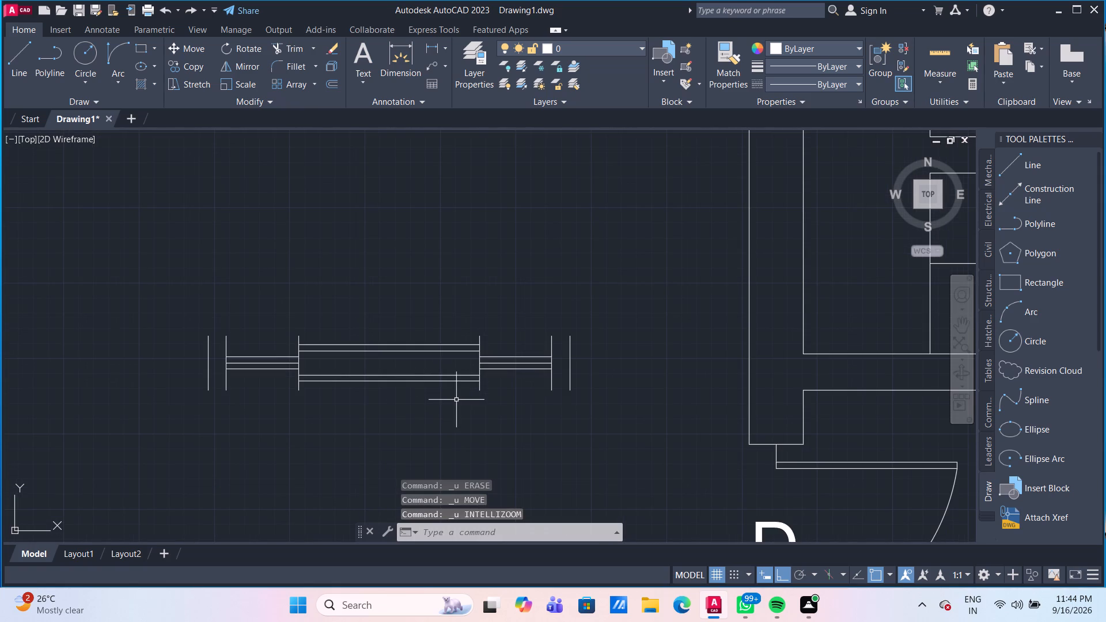
key("ctrl+z")
key("ctrl+z")
key("ctrl+z")
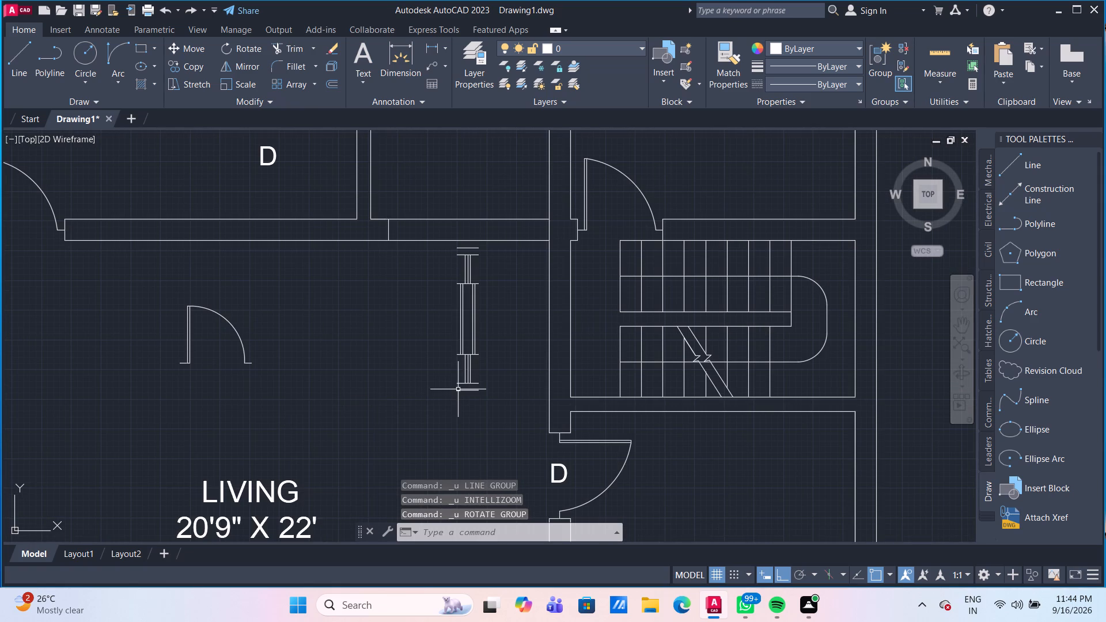
key("ctrl+z")
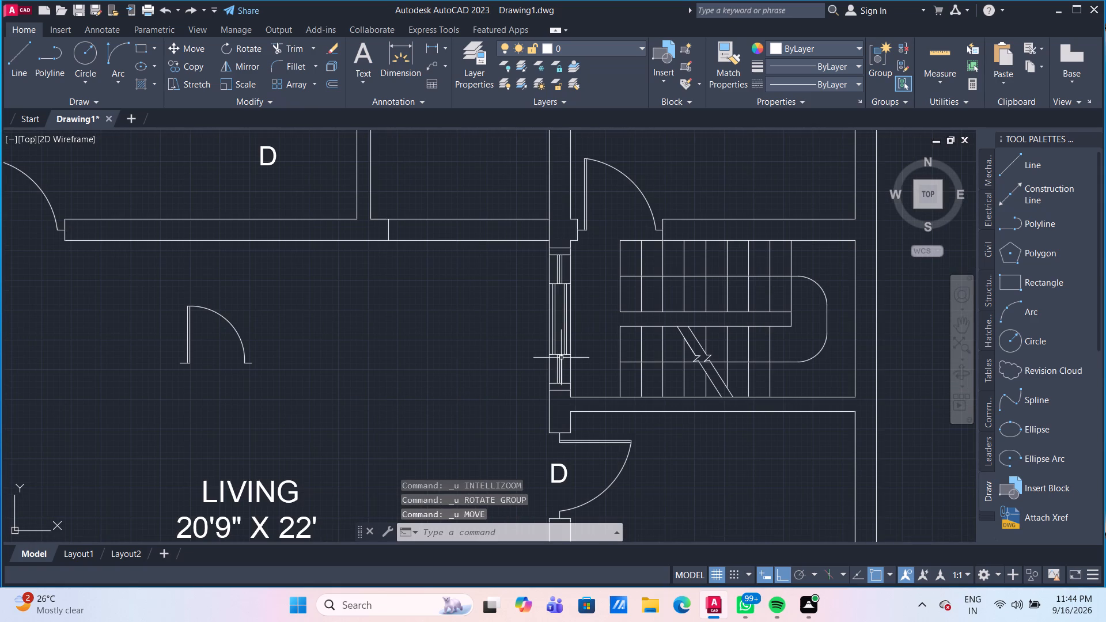
Copy the window group from the staircase wall into the open space of the LIVING room.
left_click(561, 355)
type("CO")
key("Return")
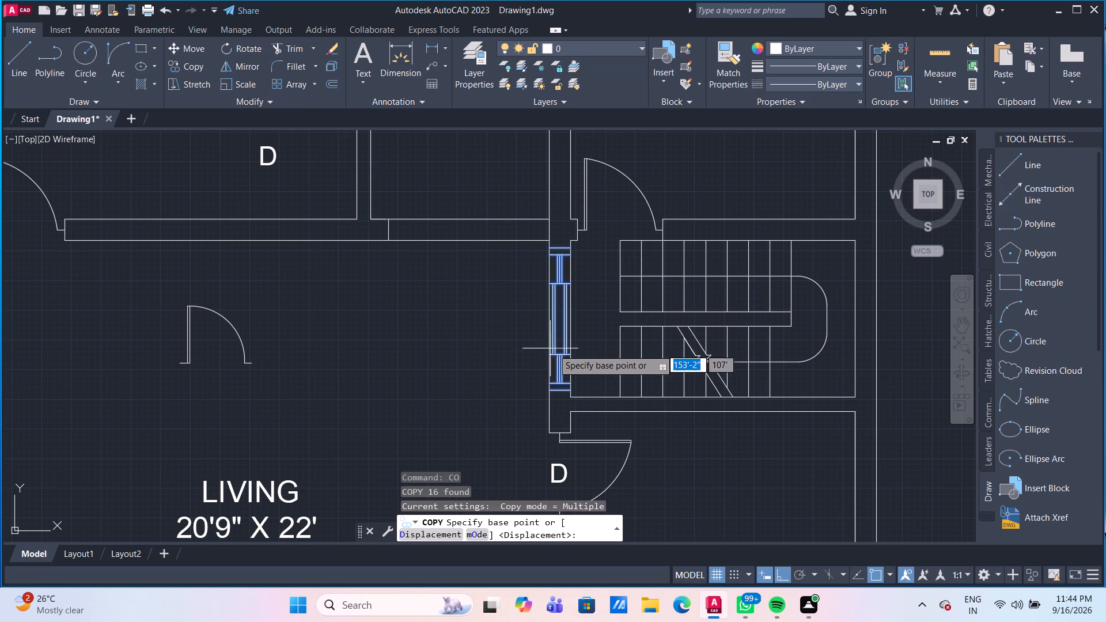
left_click(560, 352)
left_click(425, 372)
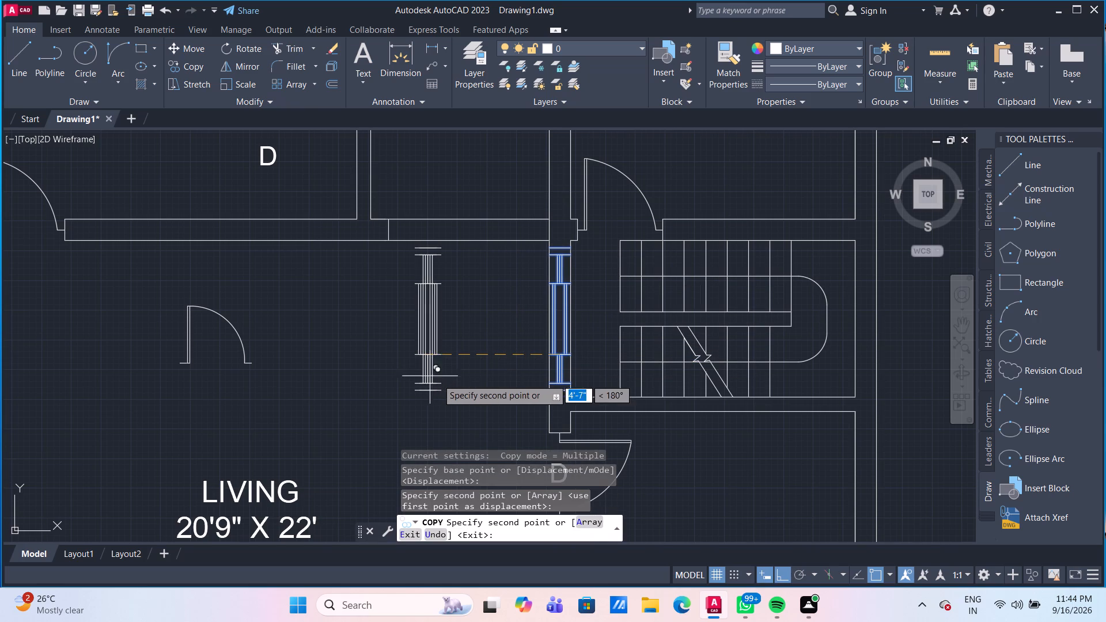
key("Escape")
Rotate the copied window group 90° counterclockwise about its lower-right corner so it lies horizontally.
left_click_drag(458, 407, 427, 360)
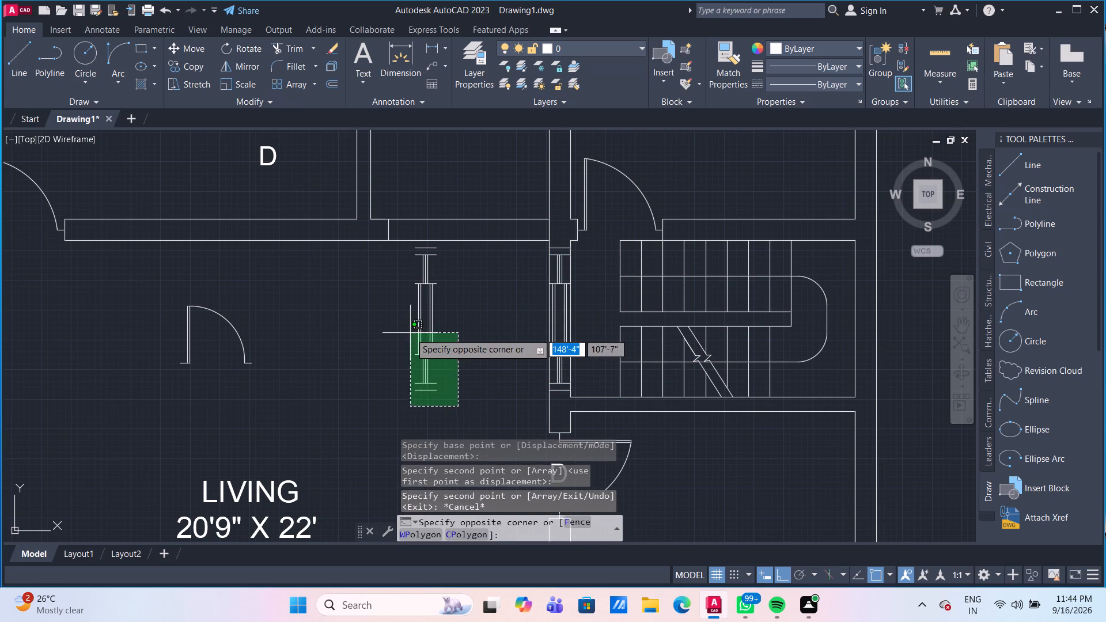
left_click(410, 333)
left_click(253, 45)
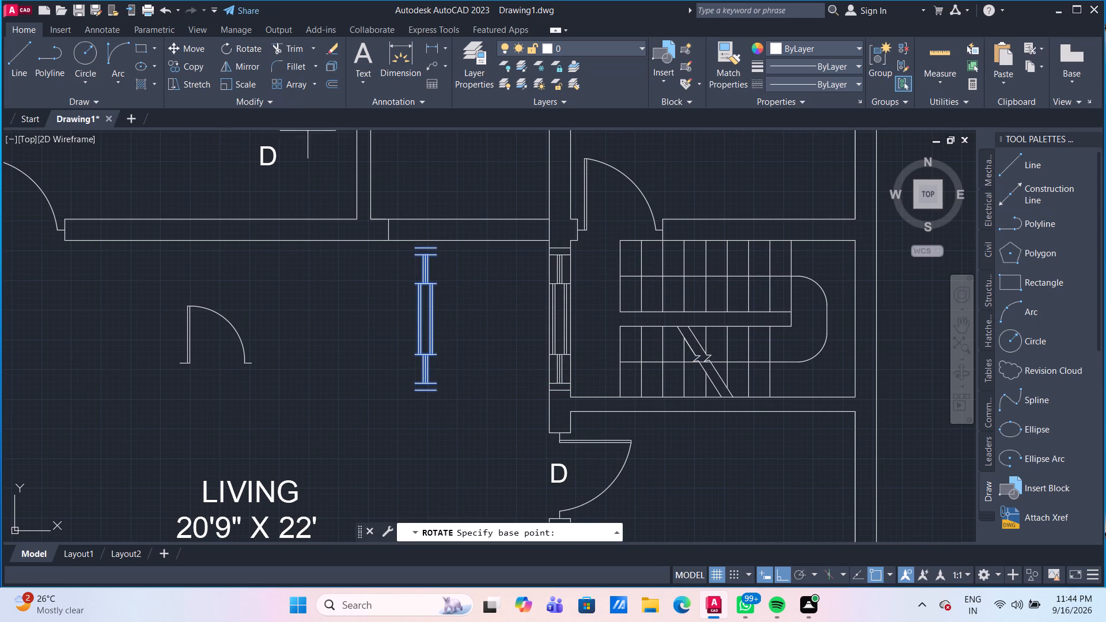
left_click_drag(440, 386, 492, 352)
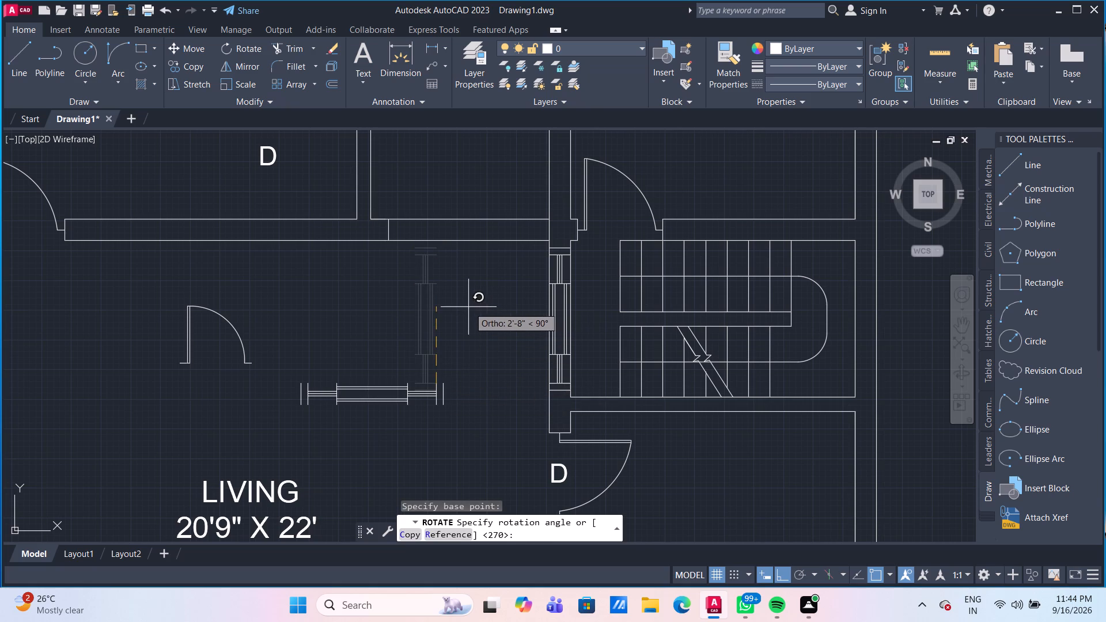
left_click(468, 307)
Move the horizontal window copy by its lower-left corner onto the offset cross line in the wall below the unlabelled room.
left_click_drag(456, 442, 440, 414)
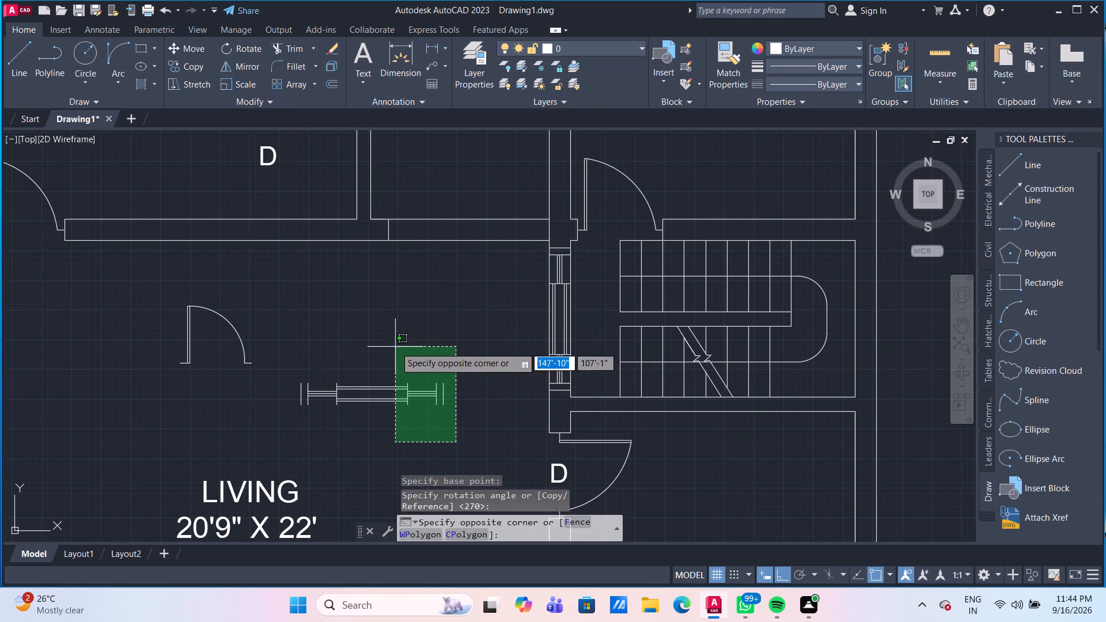
left_click(390, 340)
key("m")
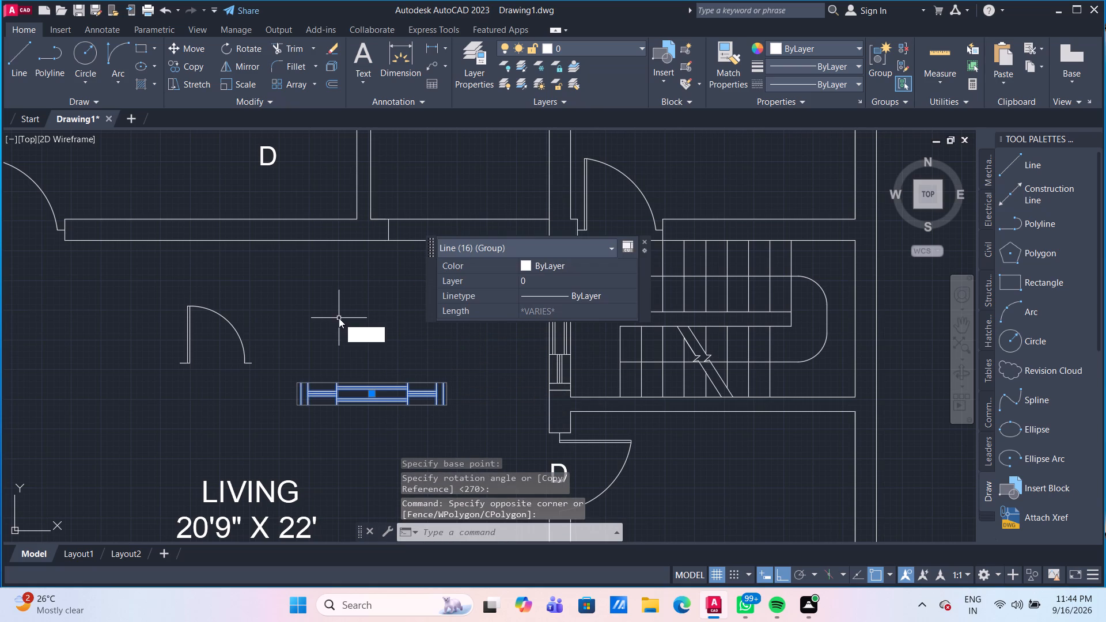
key("Return")
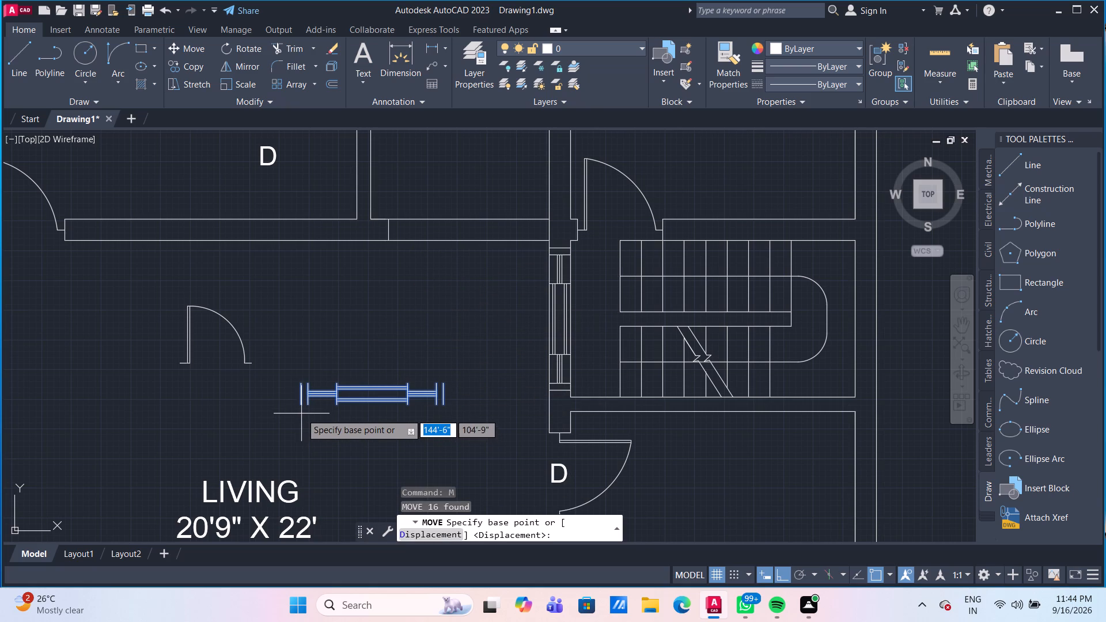
left_click(300, 407)
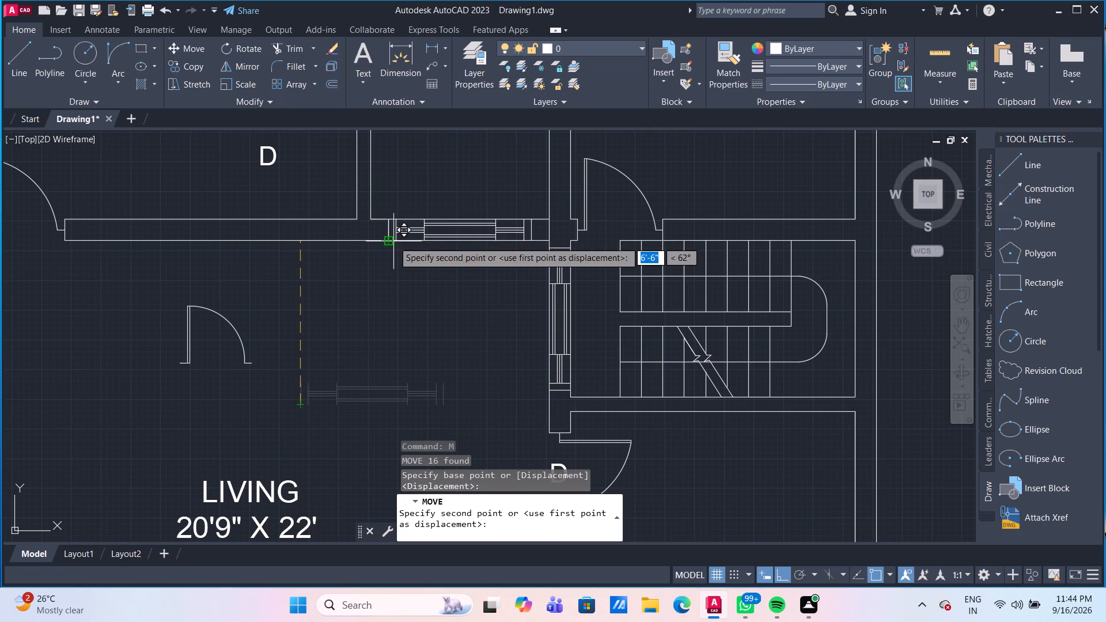
left_click(391, 242)
key("grave")
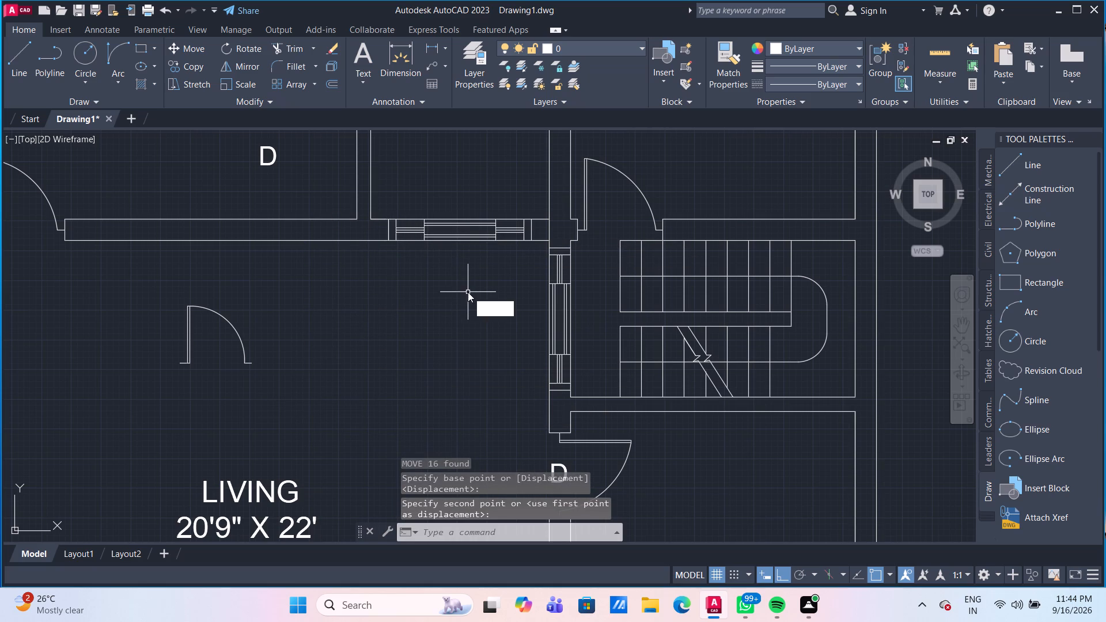
key("Escape")
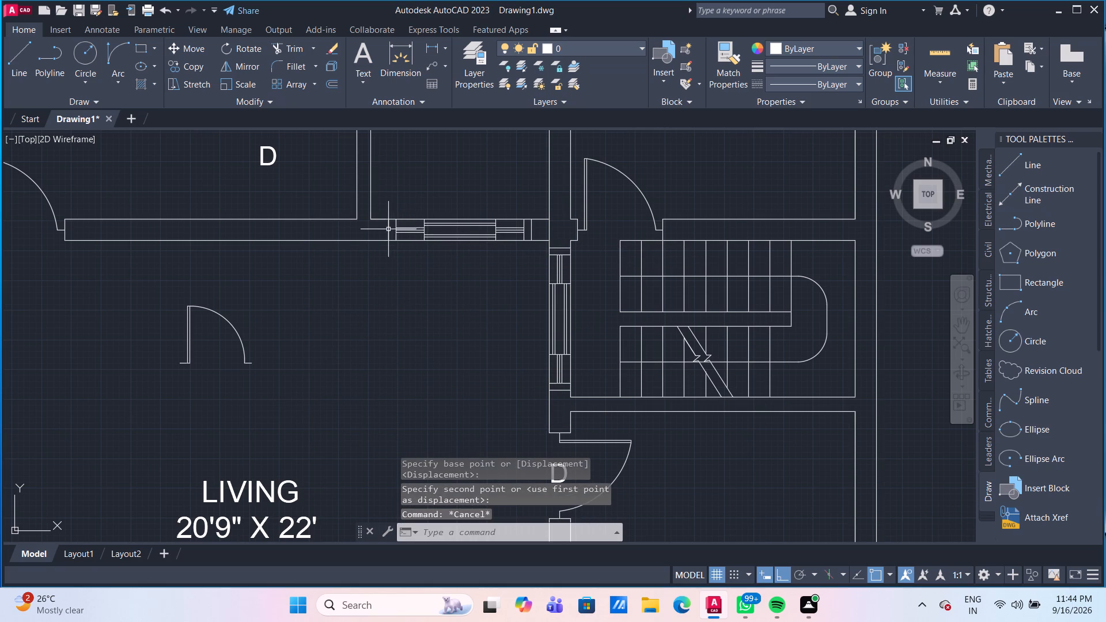
Erase the short line across the horizontal wall where it meets the staircase wall, below the unlabelled room.
left_click(388, 231)
key("Escape")
scroll(384, 229, "up", 1)
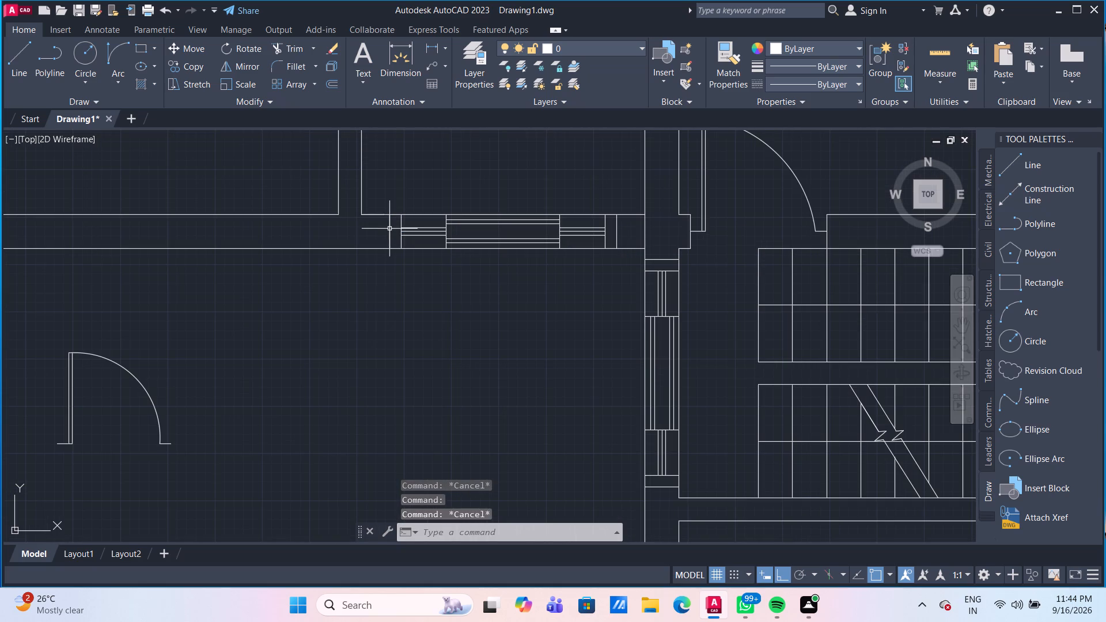
left_click(388, 230)
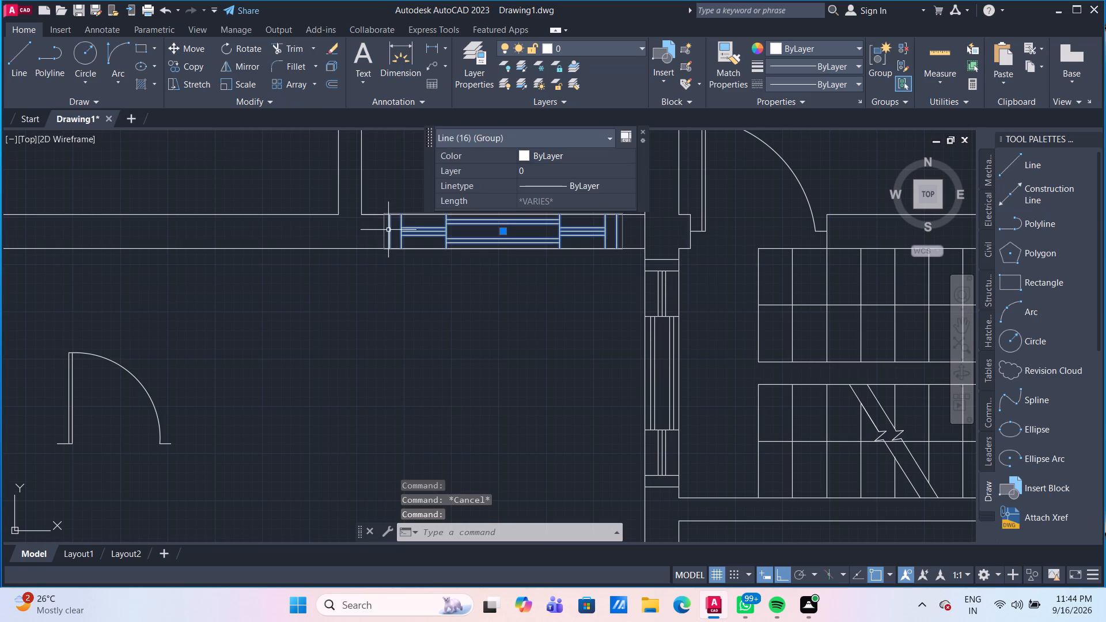
key("Escape")
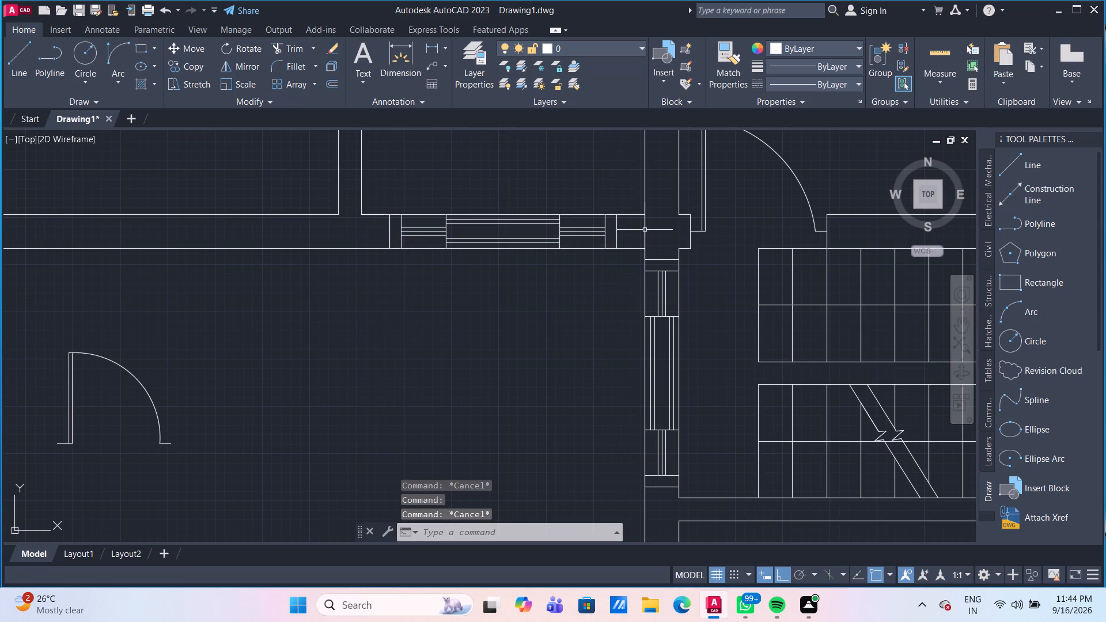
left_click(645, 230)
key("Delete")
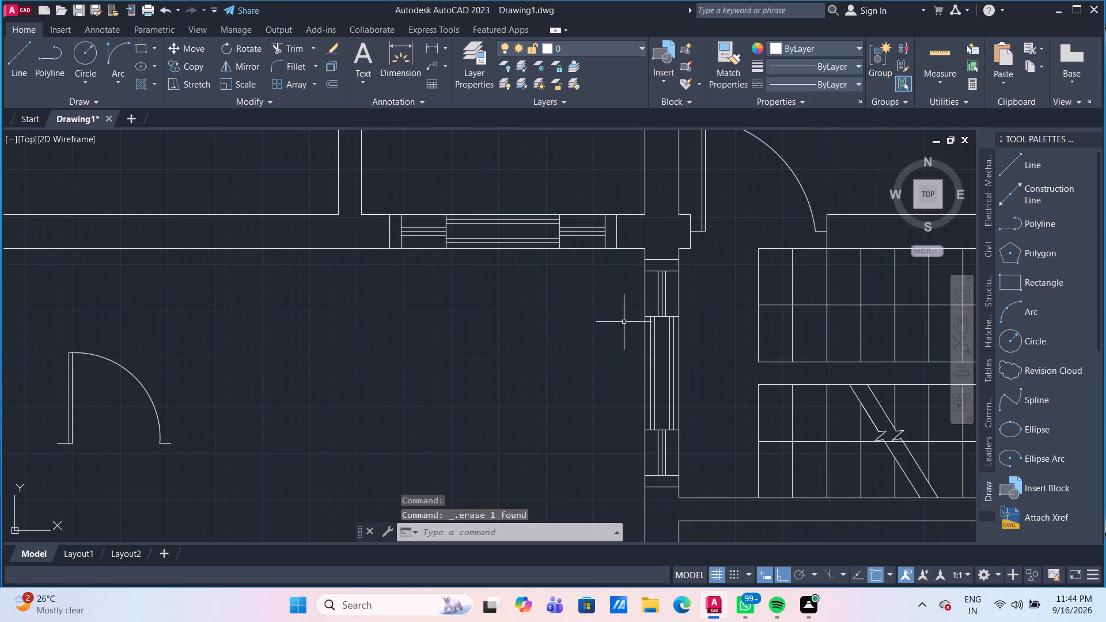
Erase the spare door group standing in the open space of the LIVING room.
scroll(622, 324, "down", 2)
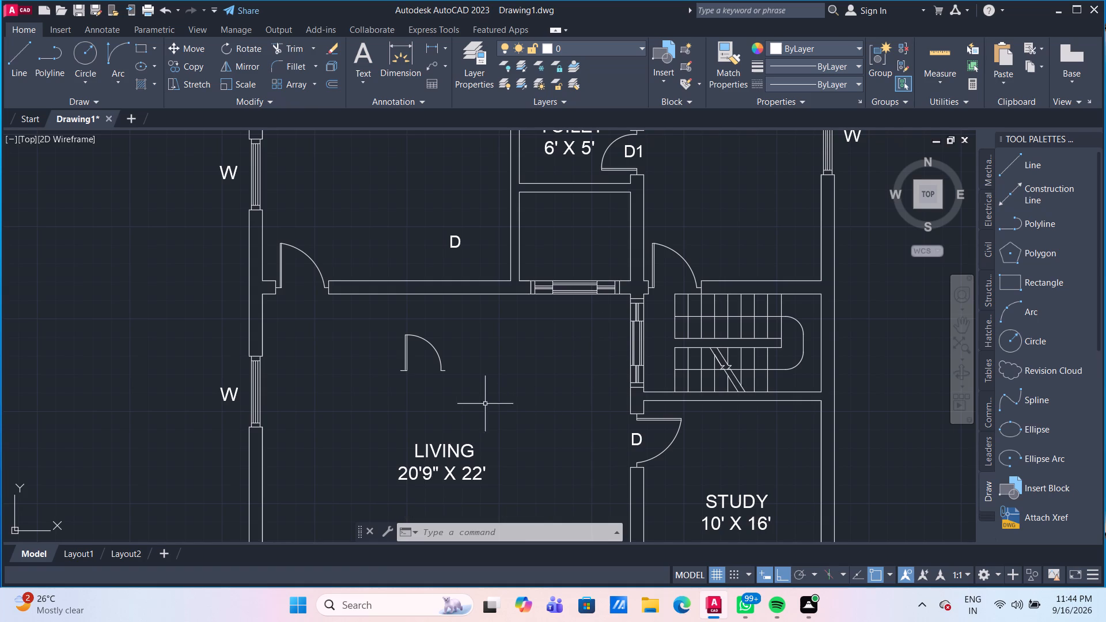
left_click_drag(458, 386, 454, 381)
left_click(380, 323)
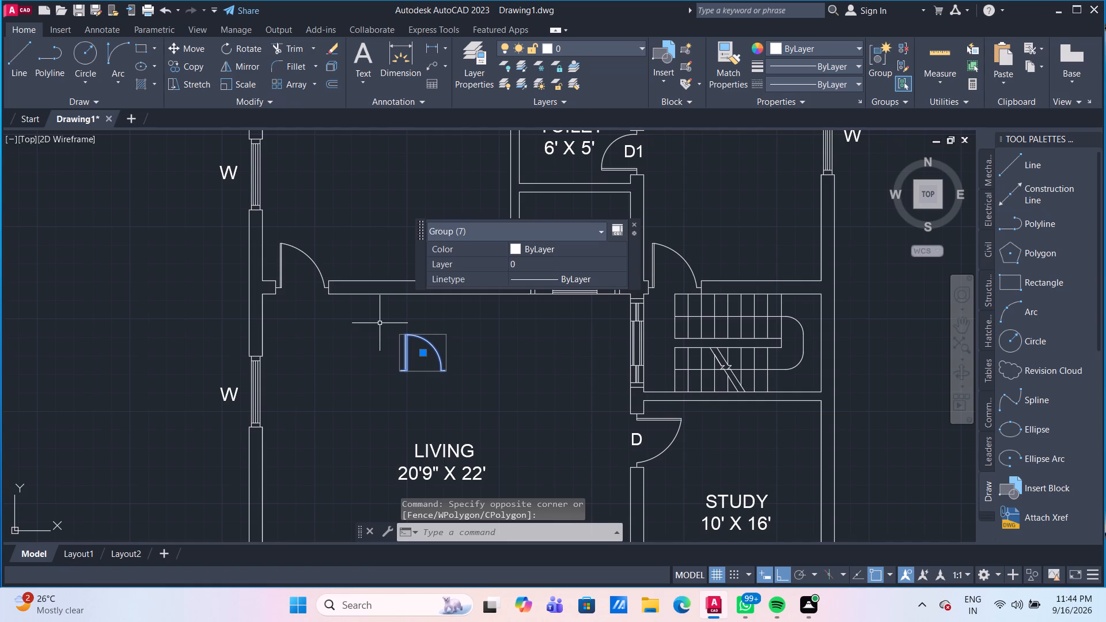
key("Delete")
Copy the door group above the staircase into the open space of the LIVING room, with Ortho off.
scroll(672, 232, "up", 1)
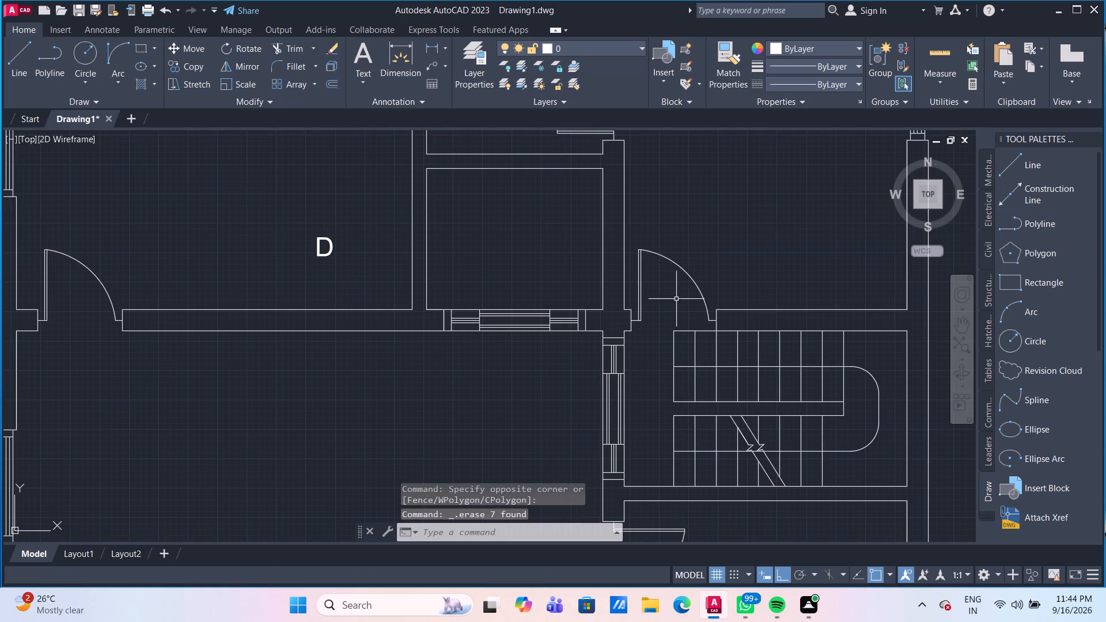
left_click(687, 277)
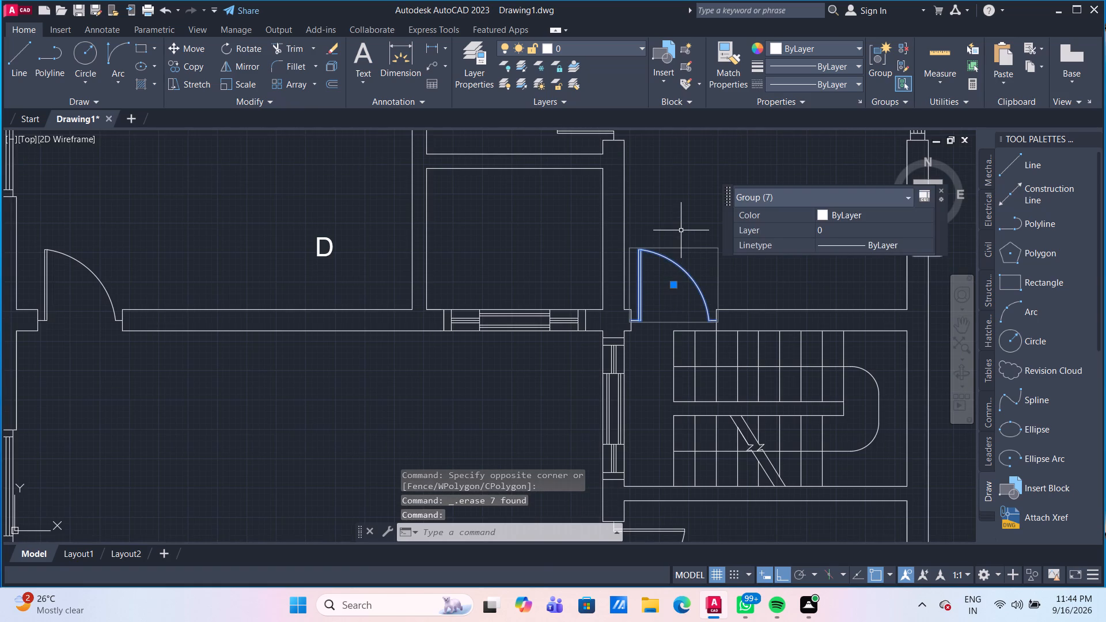
type("CO")
key("Return")
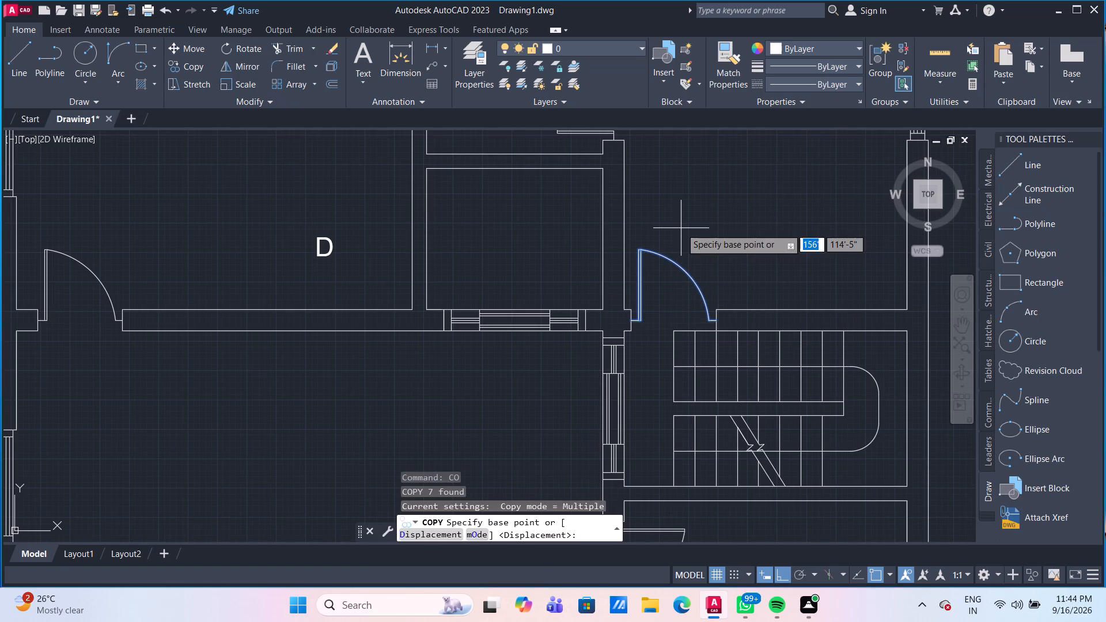
left_click_drag(681, 277, 673, 280)
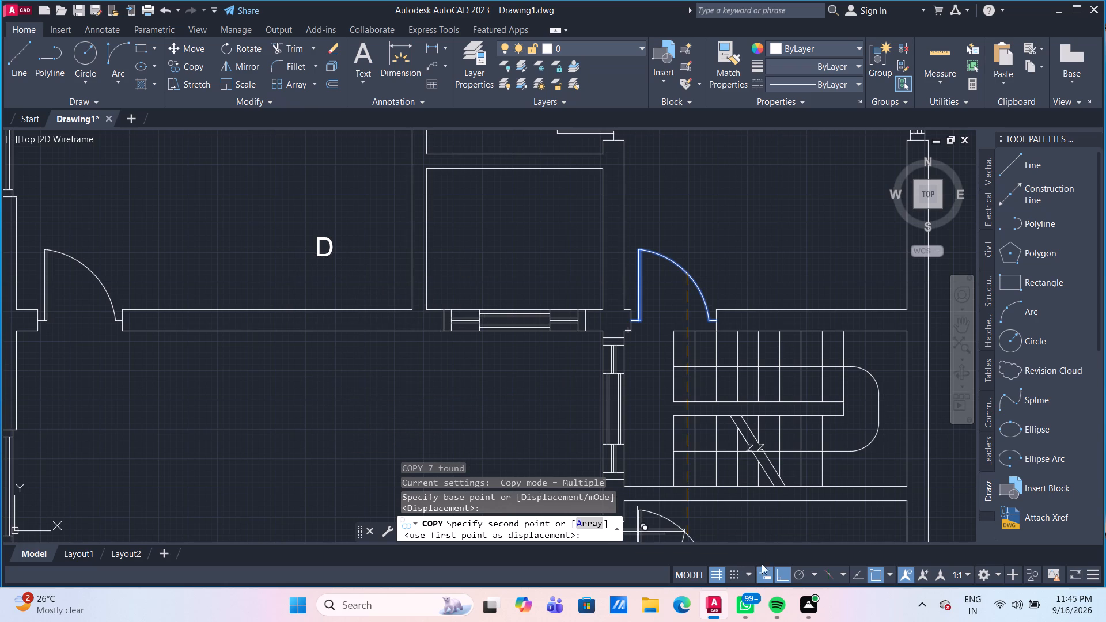
left_click(779, 576)
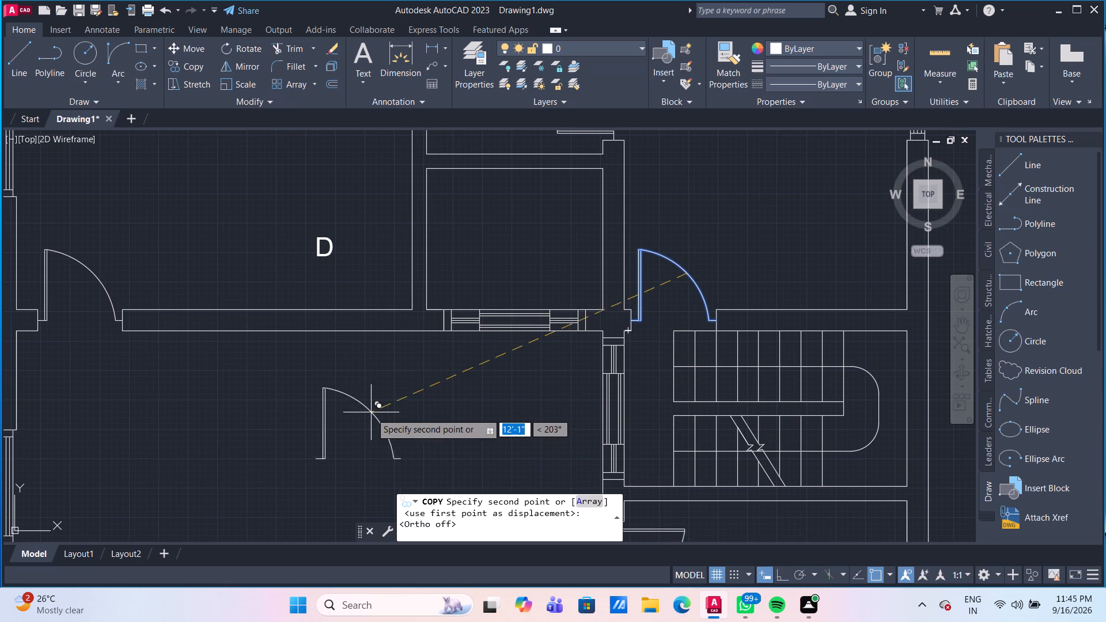
left_click(338, 404)
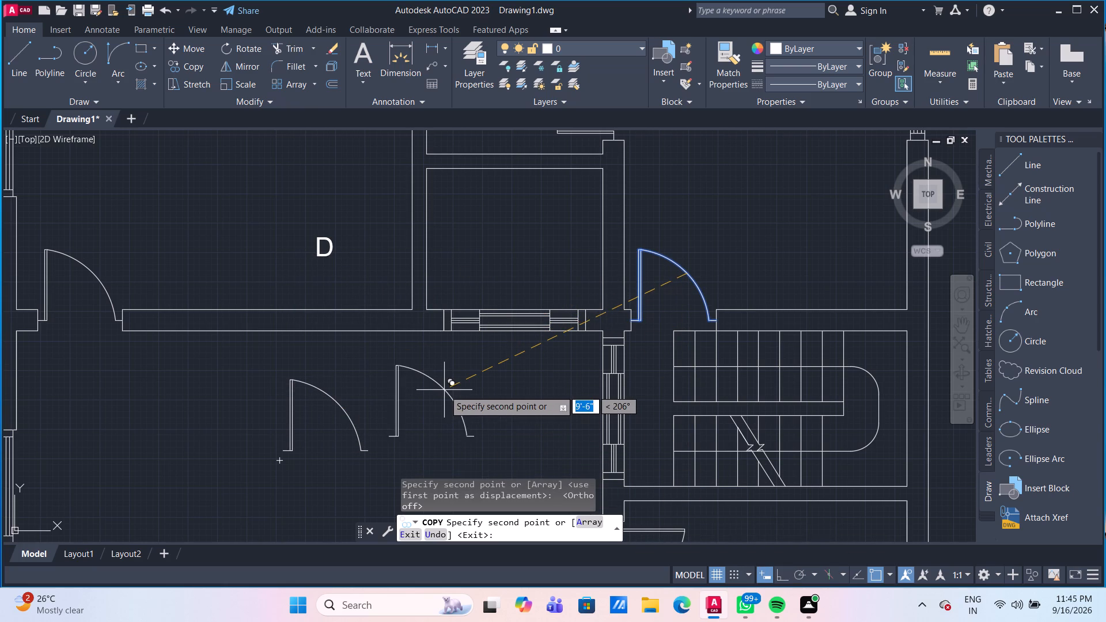
End the copying and erase the original door group in the wall opening above the staircase.
key("Escape")
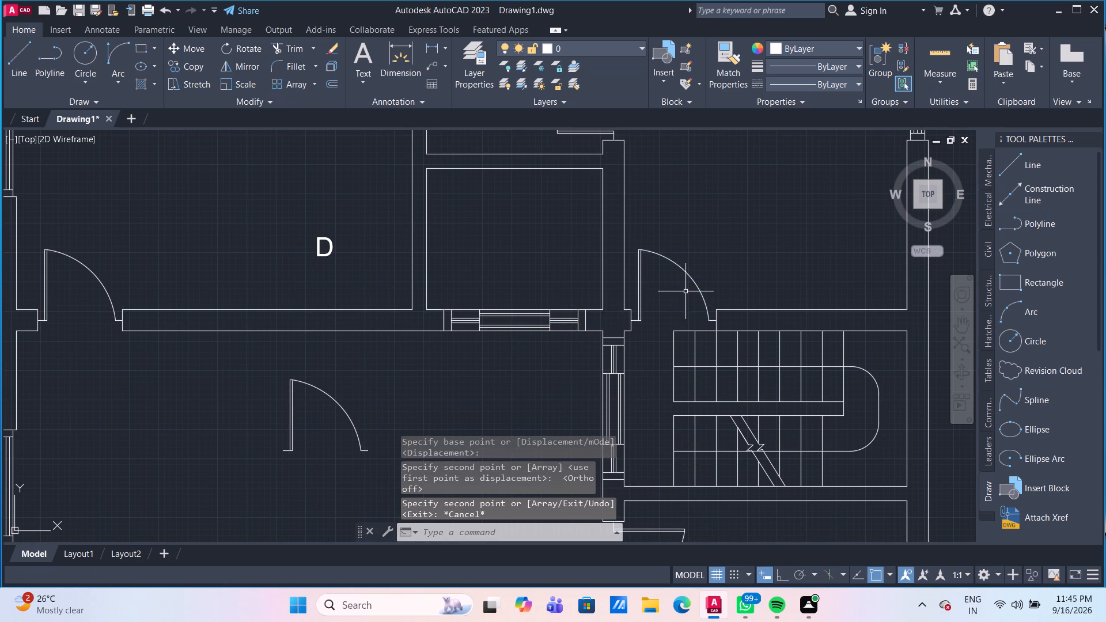
left_click(688, 278)
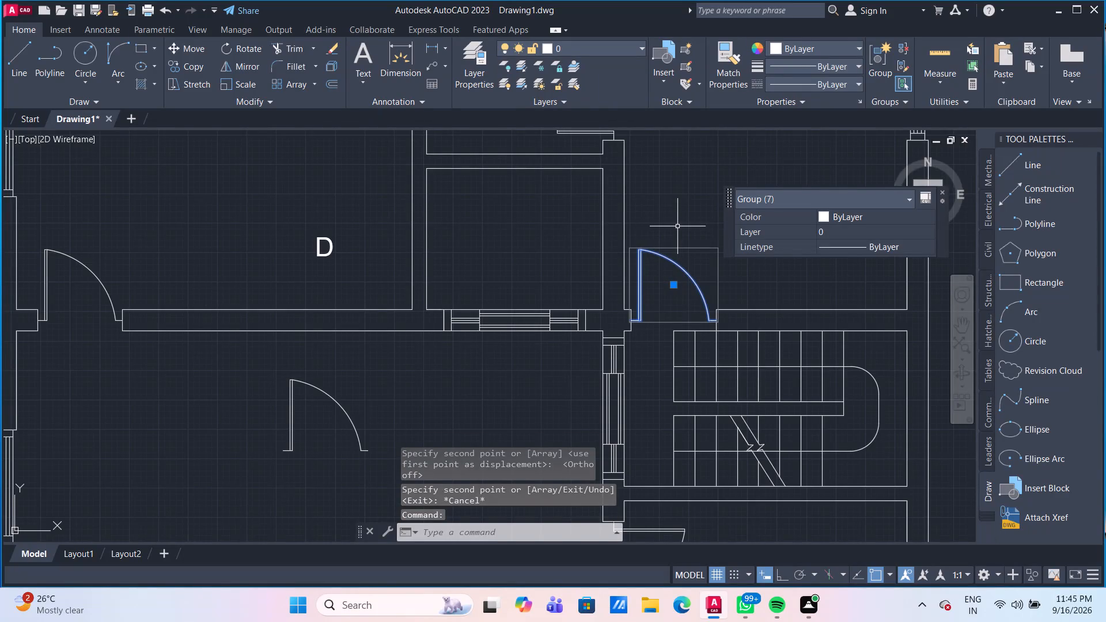
key("Delete")
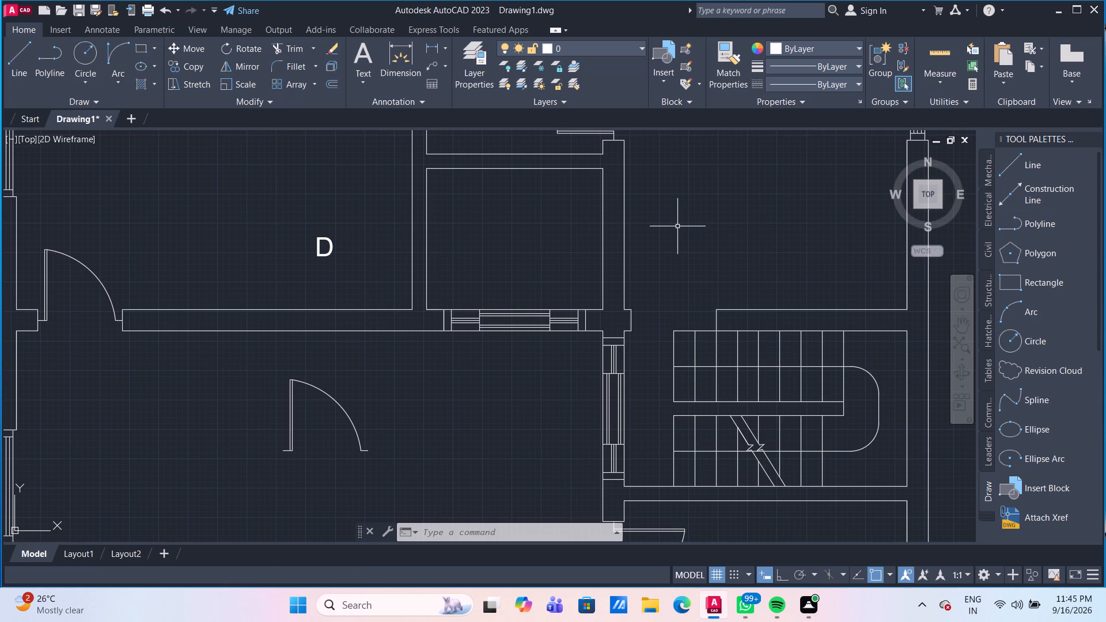
Draw 6" and 9" lines across the bases of the two vertical walls where they meet the horizontal wall above the LIVING room.
left_click(23, 65)
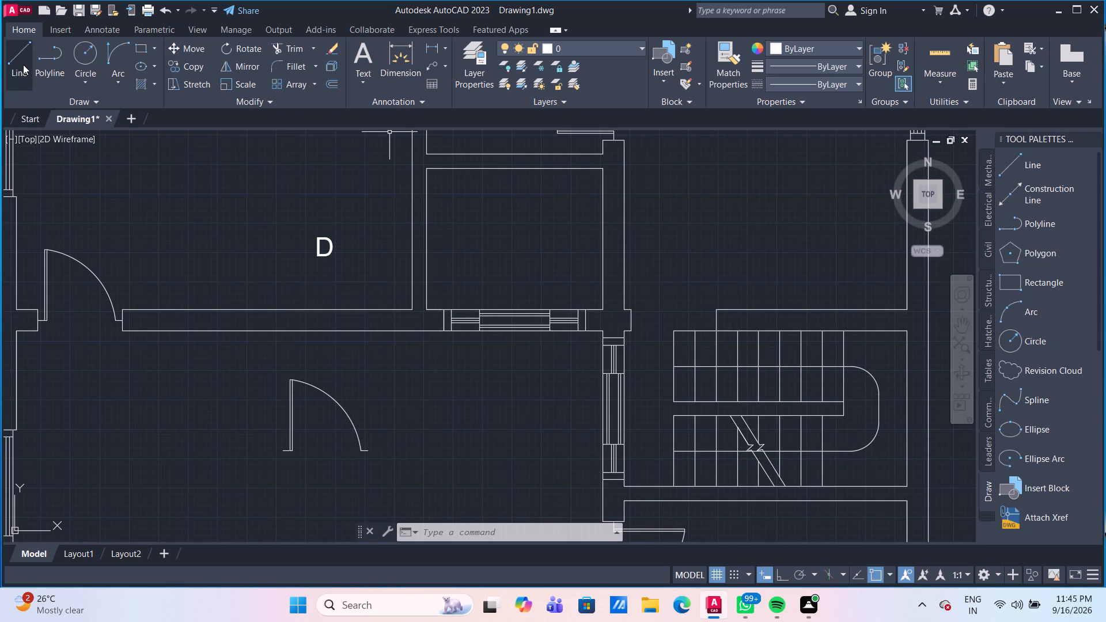
left_click(414, 310)
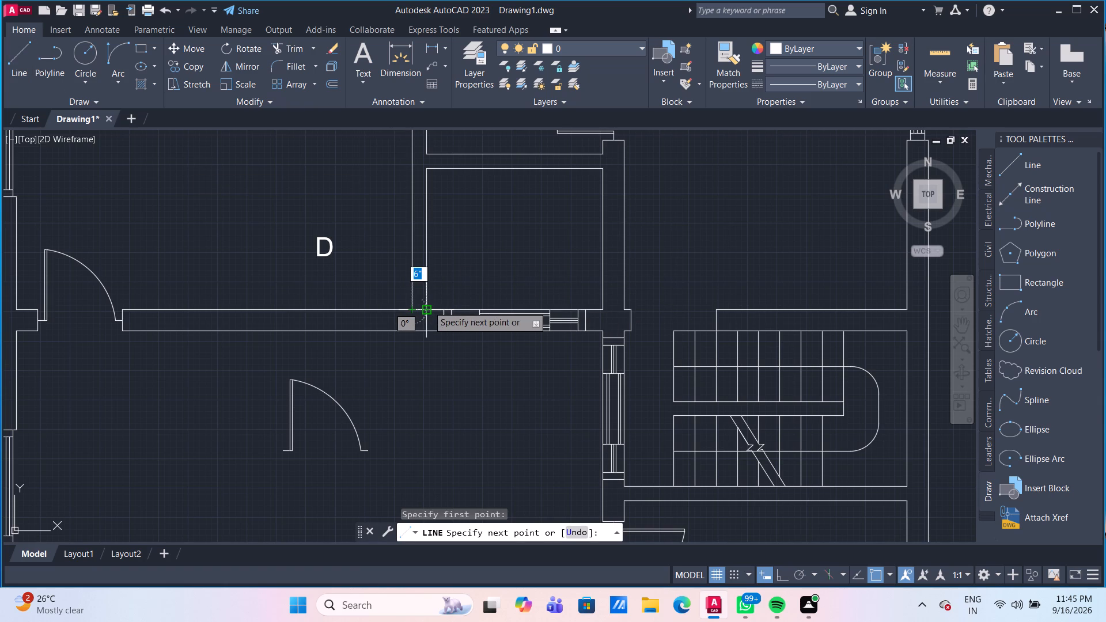
left_click(428, 306)
key("Escape")
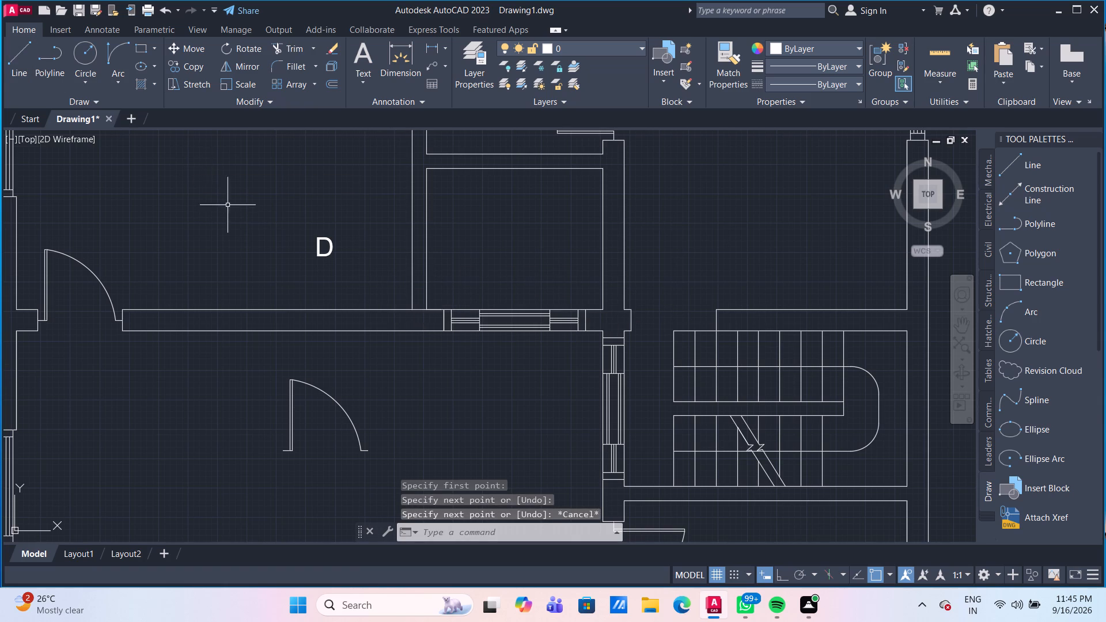
left_click(35, 63)
left_click(21, 58)
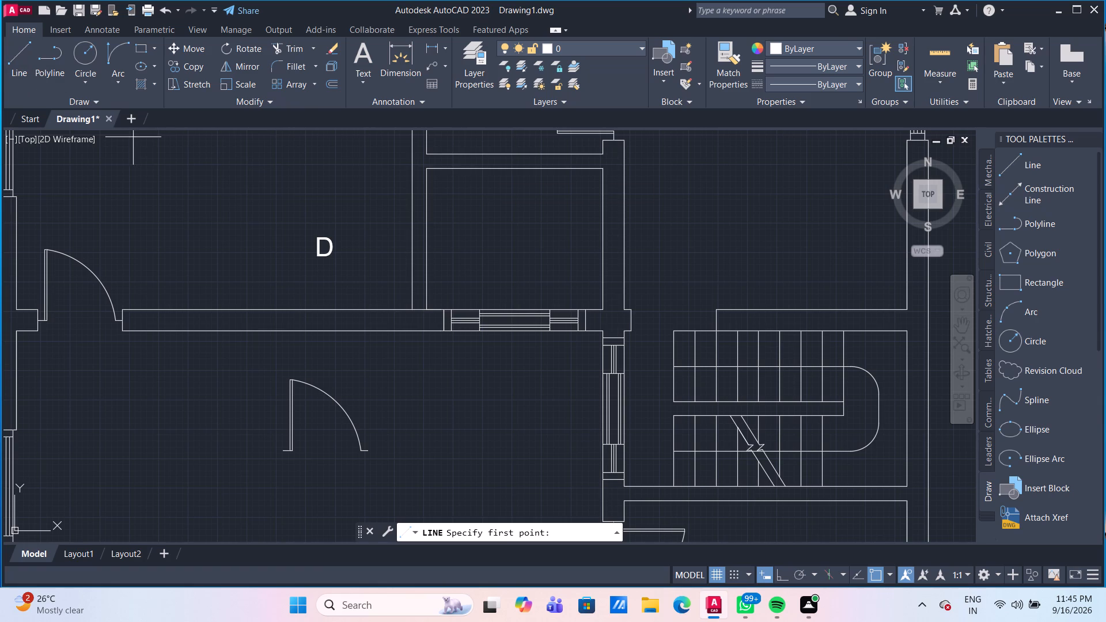
left_click(600, 309)
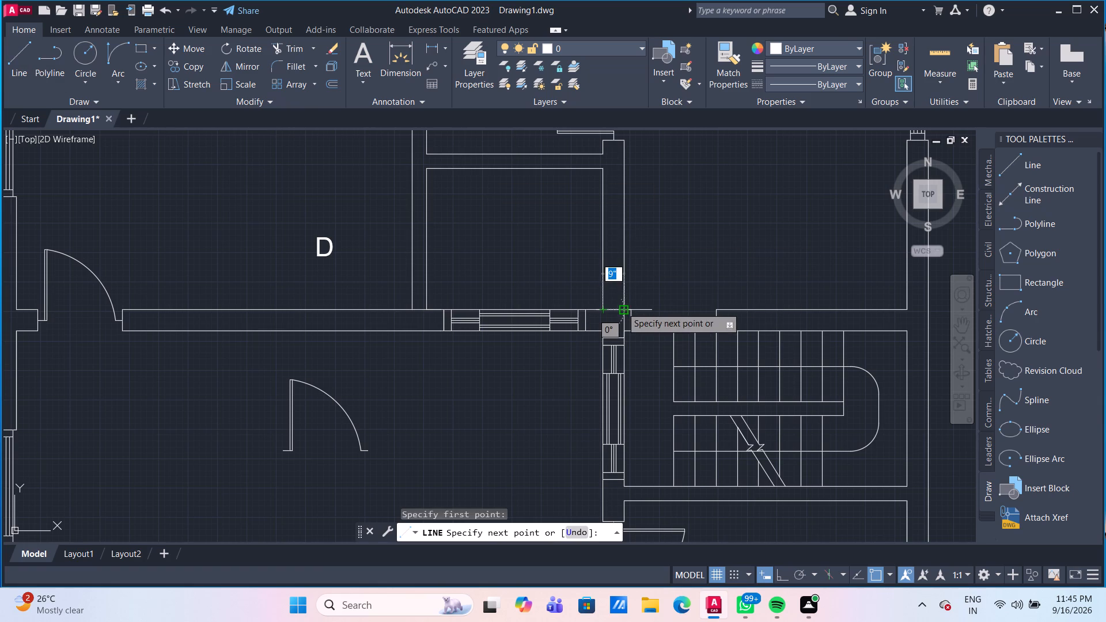
left_click(627, 309)
key("Escape")
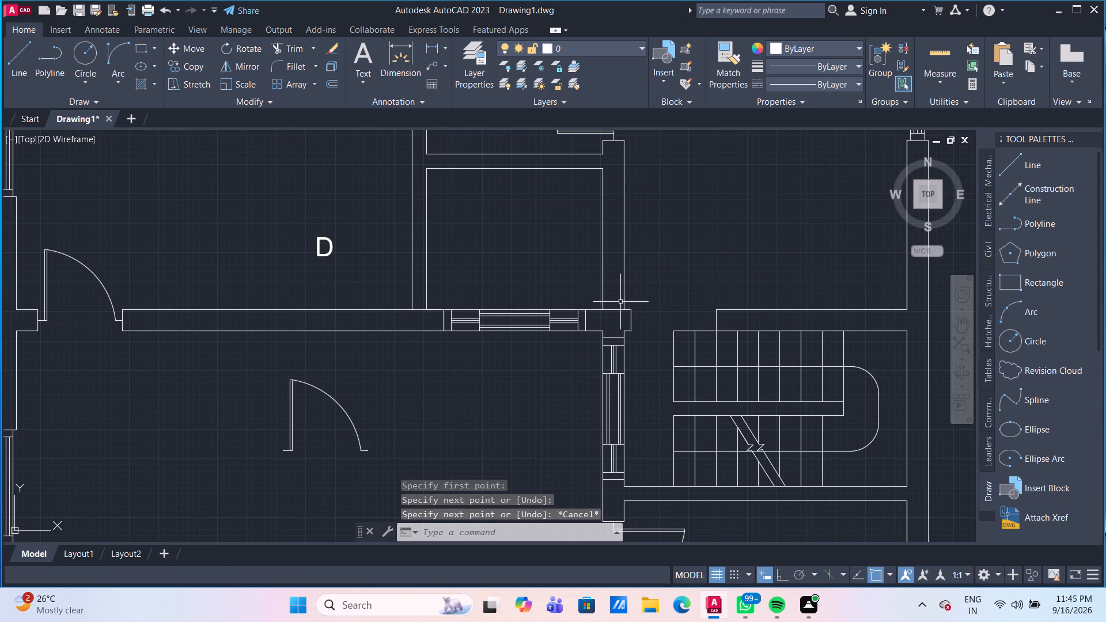
Copy both short base lines up their walls at distances of 3', 6", 3' again and 3'6", turning Ortho on for the last.
left_click(617, 311)
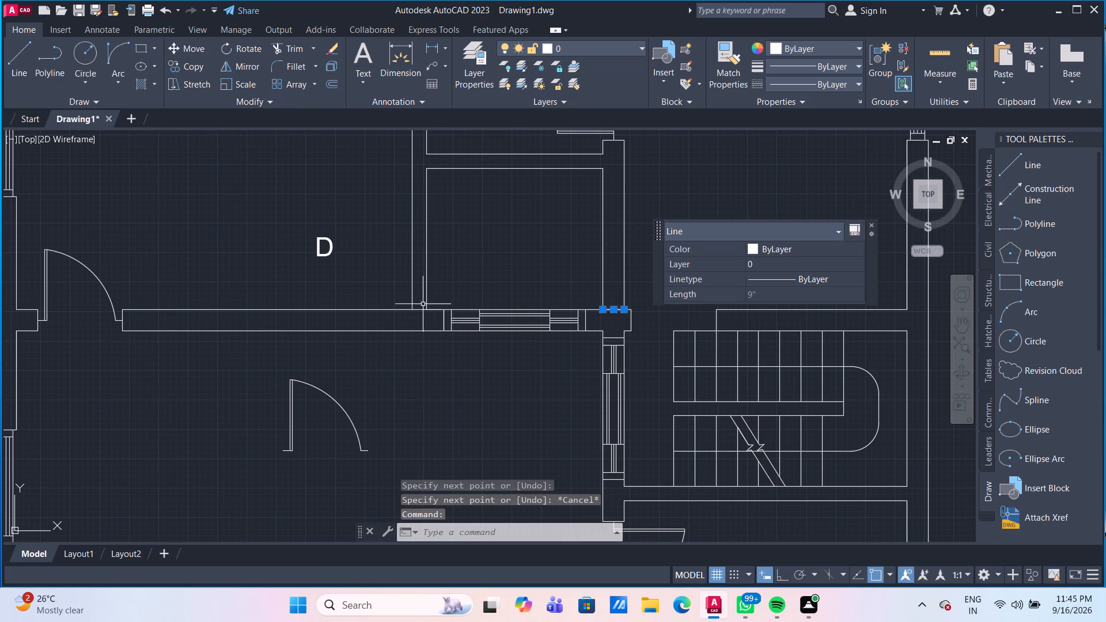
left_click(423, 308)
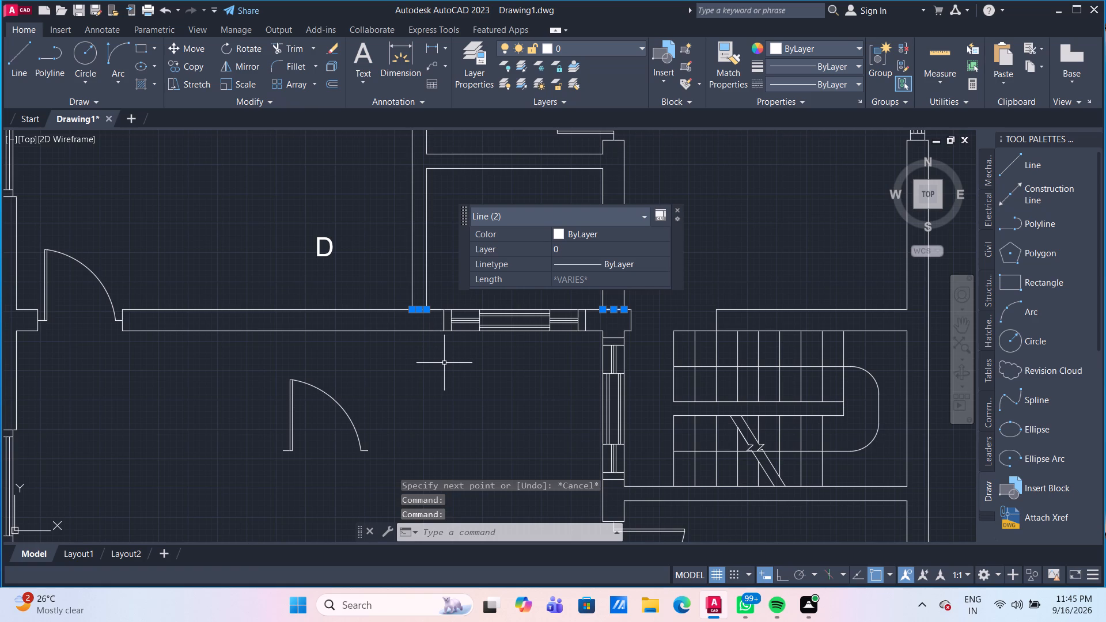
type("CO")
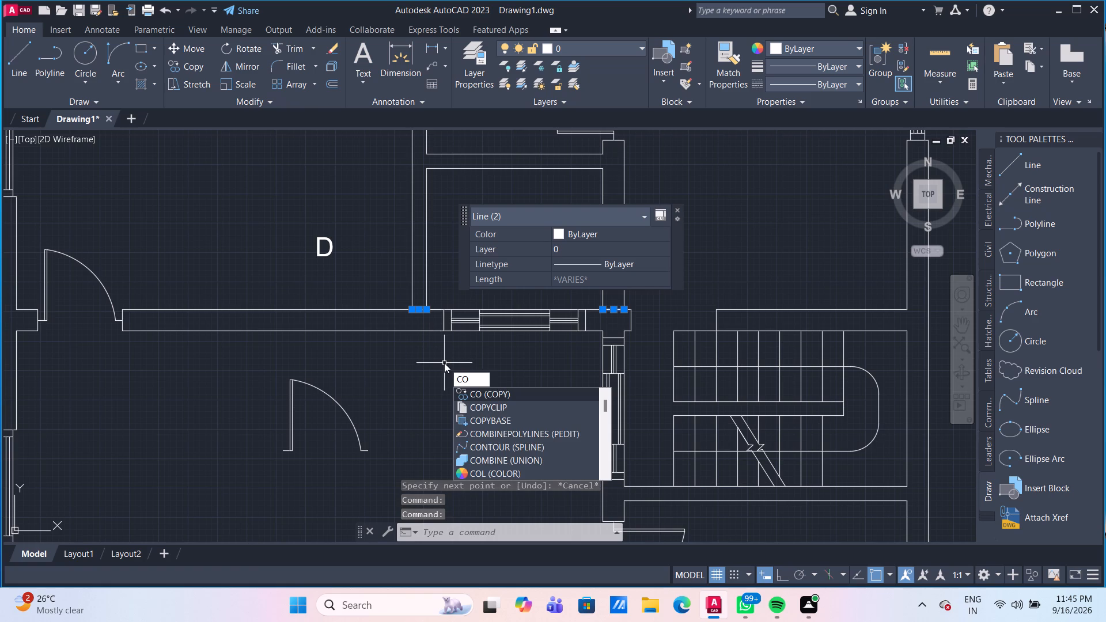
key("Return")
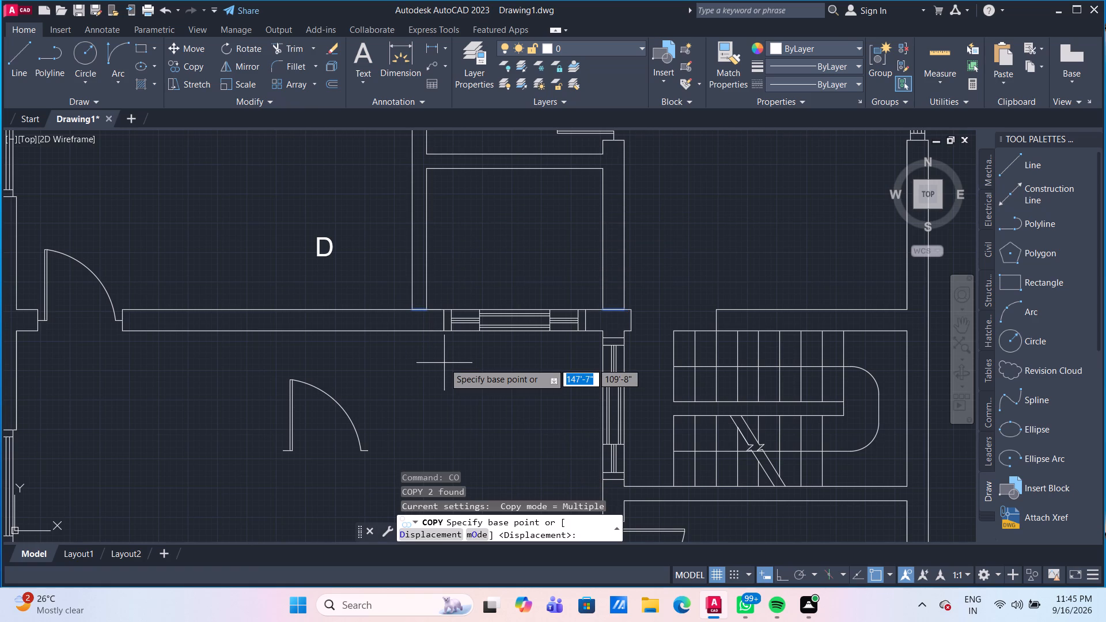
left_click(623, 310)
type("3'")
key("Return")
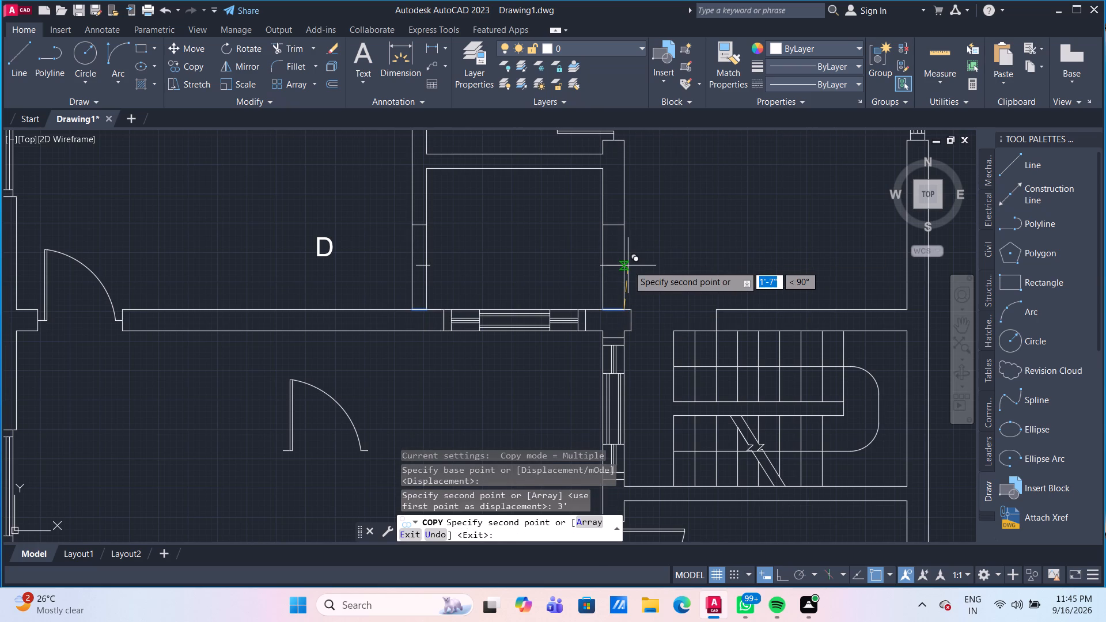
type("6\"")
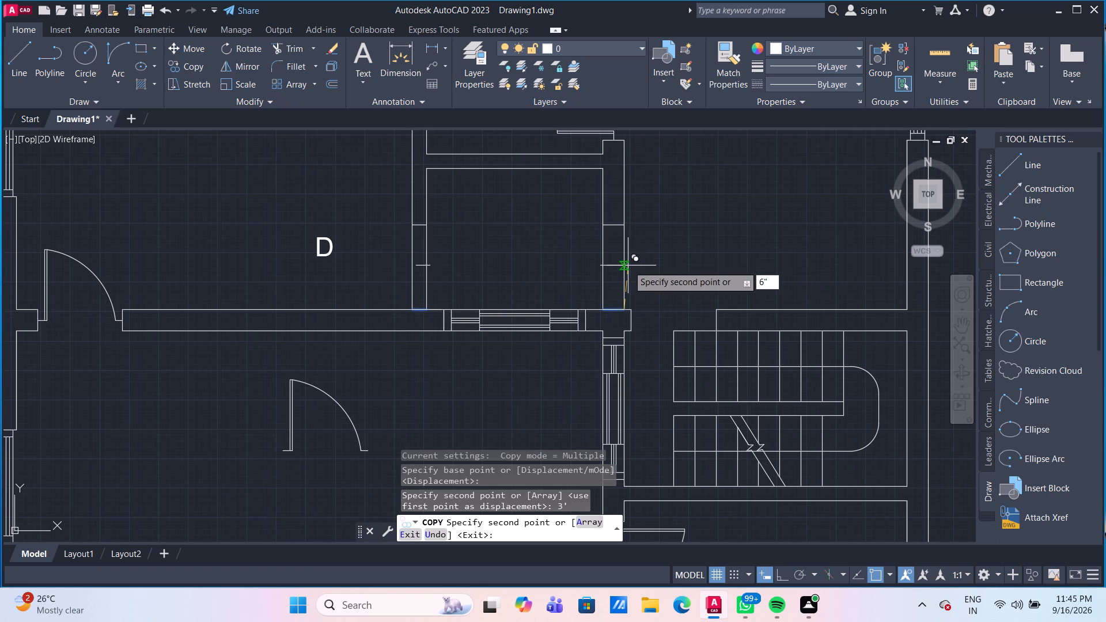
key("Return")
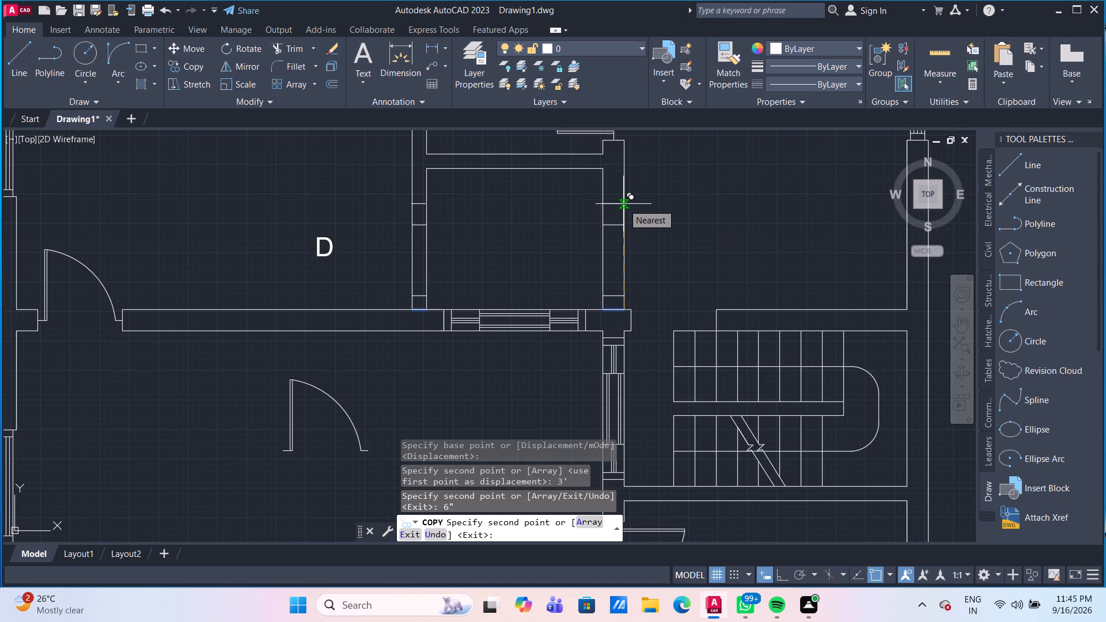
type("3'")
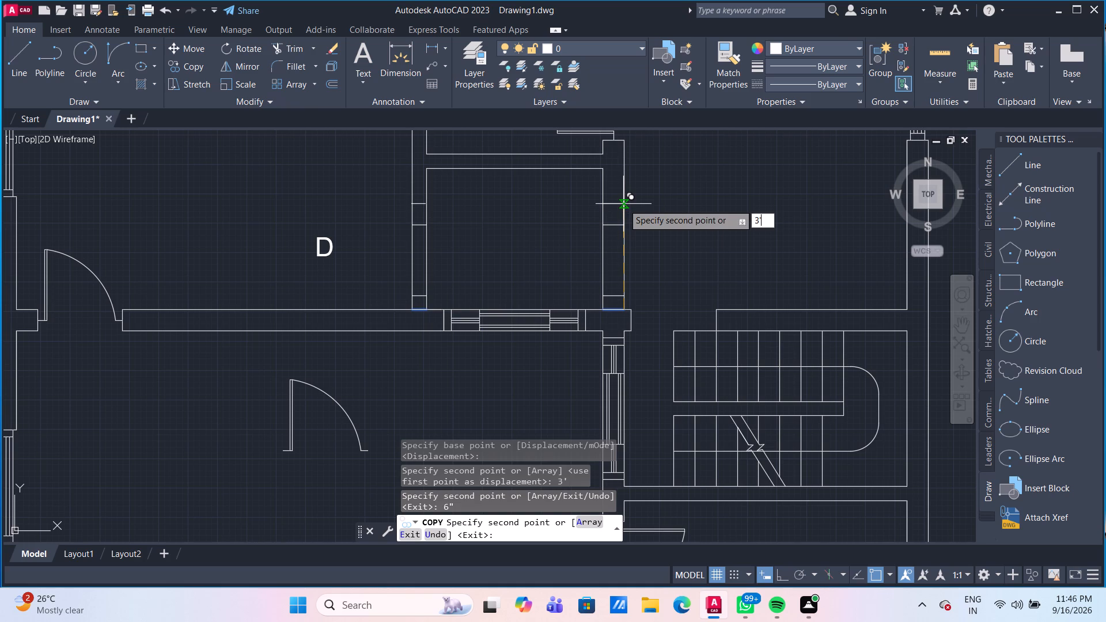
key("Return")
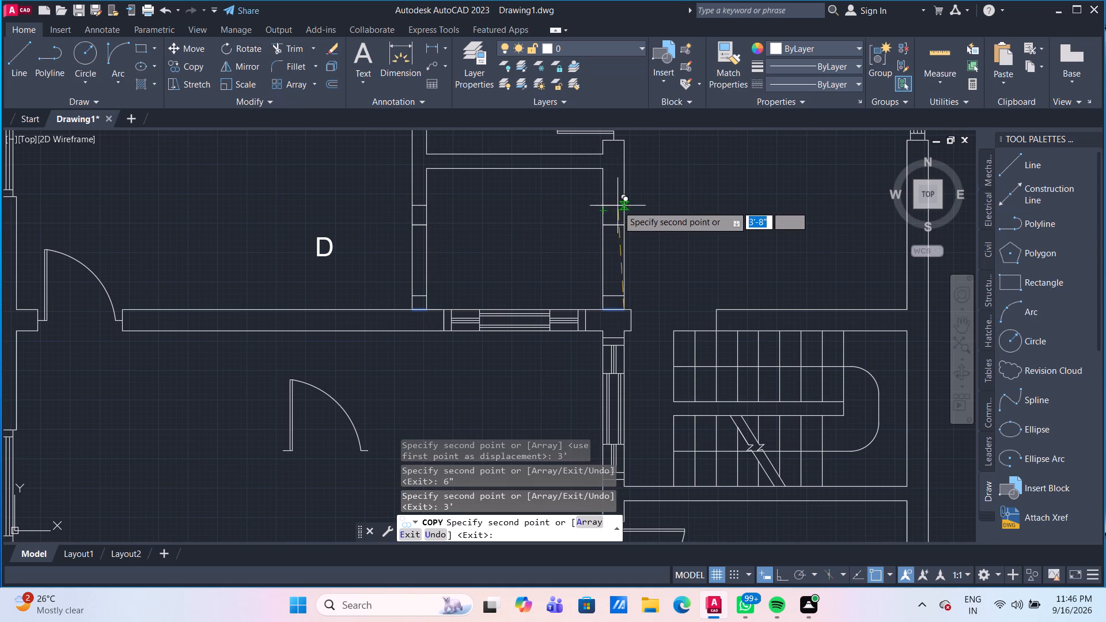
left_click(781, 574)
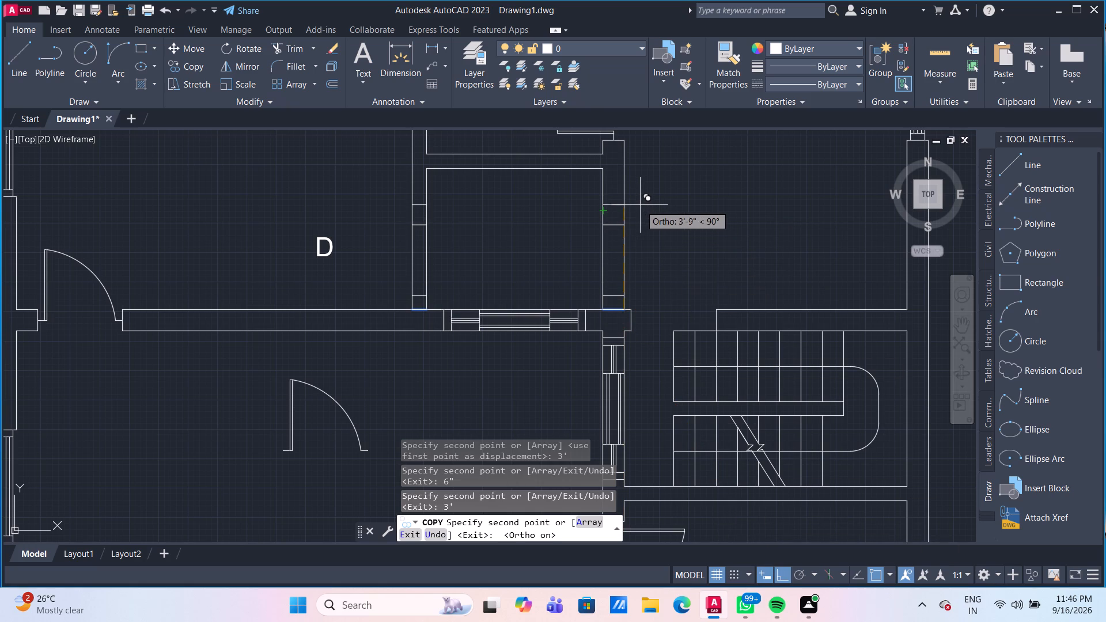
type("3'")
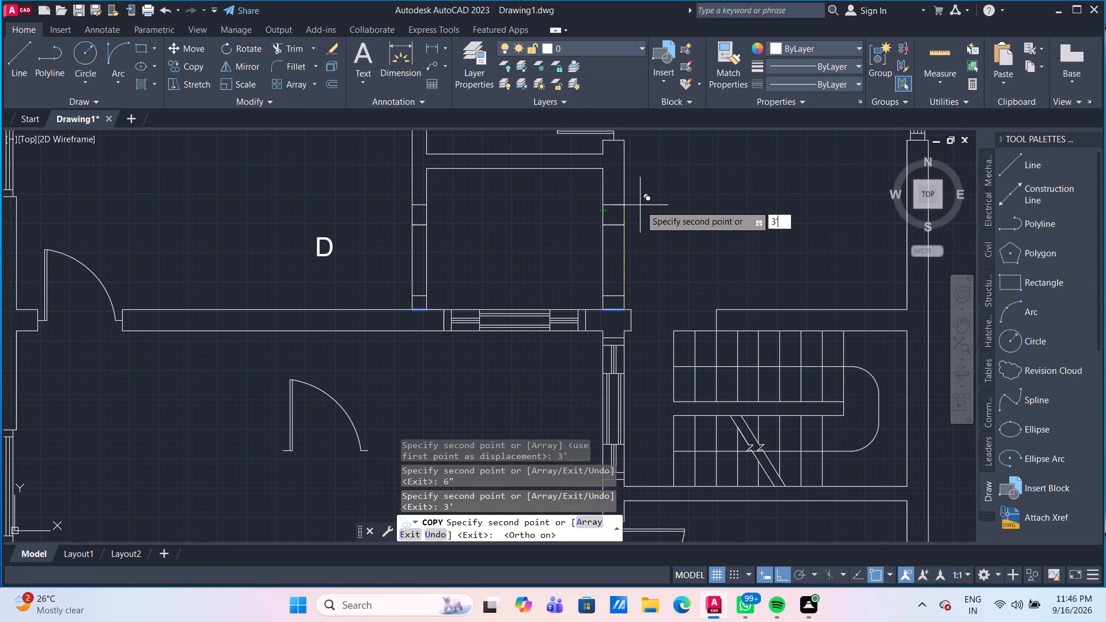
type("6\"")
key("Return")
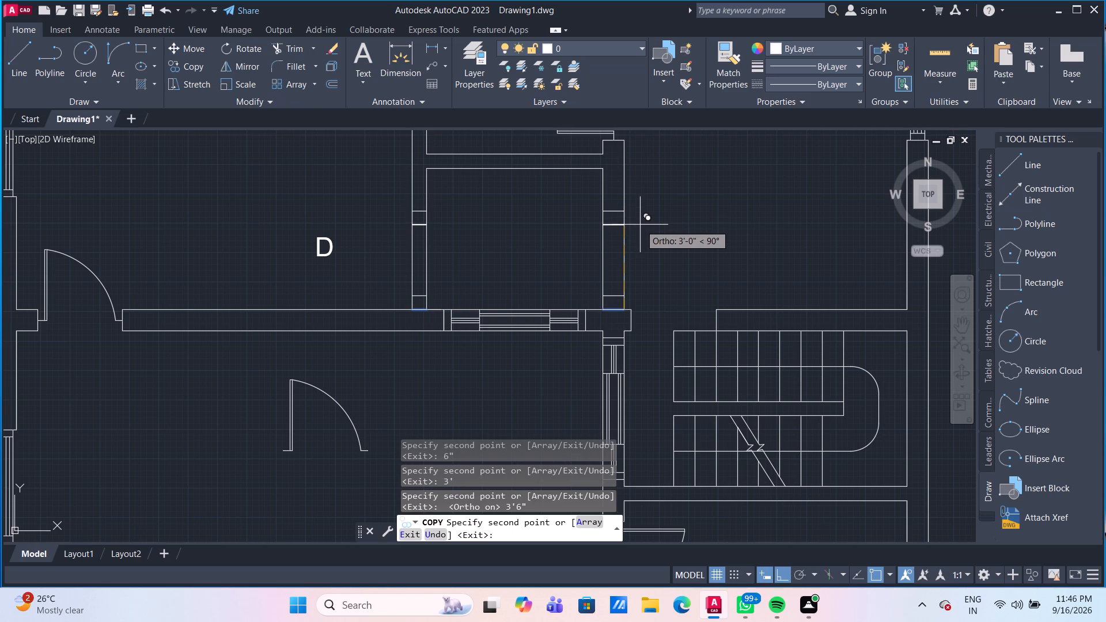
key("Escape")
Erase the 3' cross lines and their duplicates from both vertical walls.
scroll(620, 248, "up", 1)
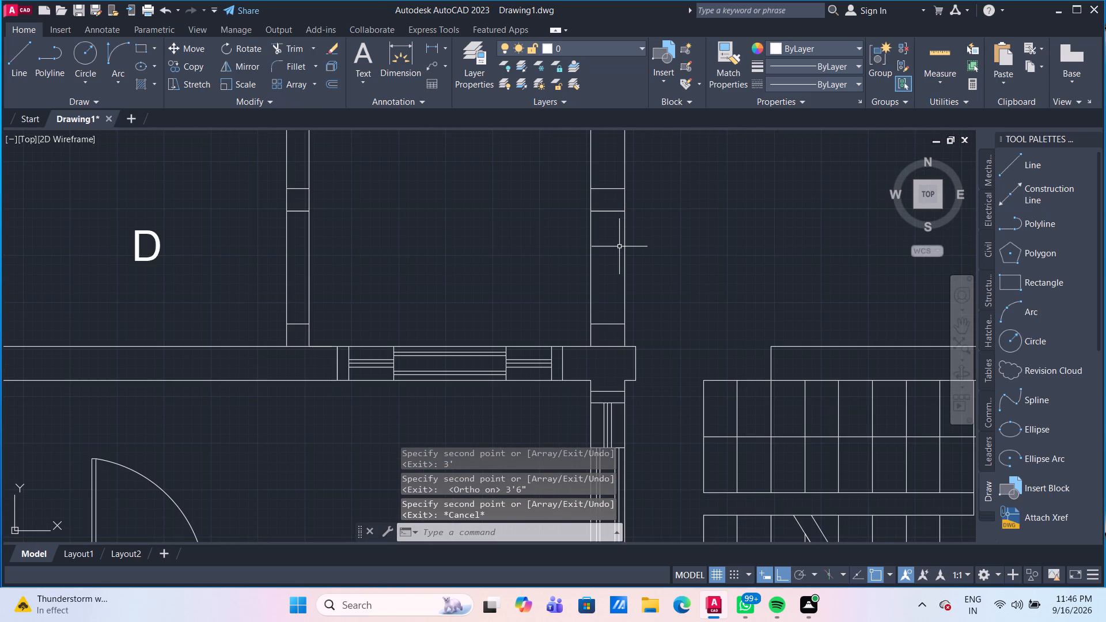
left_click(616, 211)
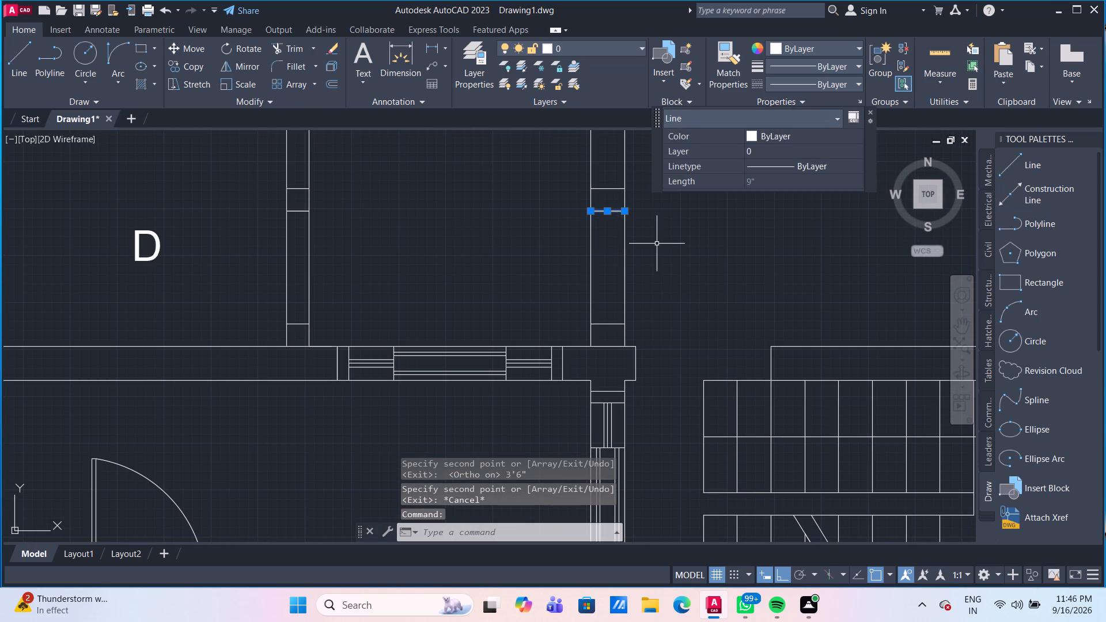
key("Delete")
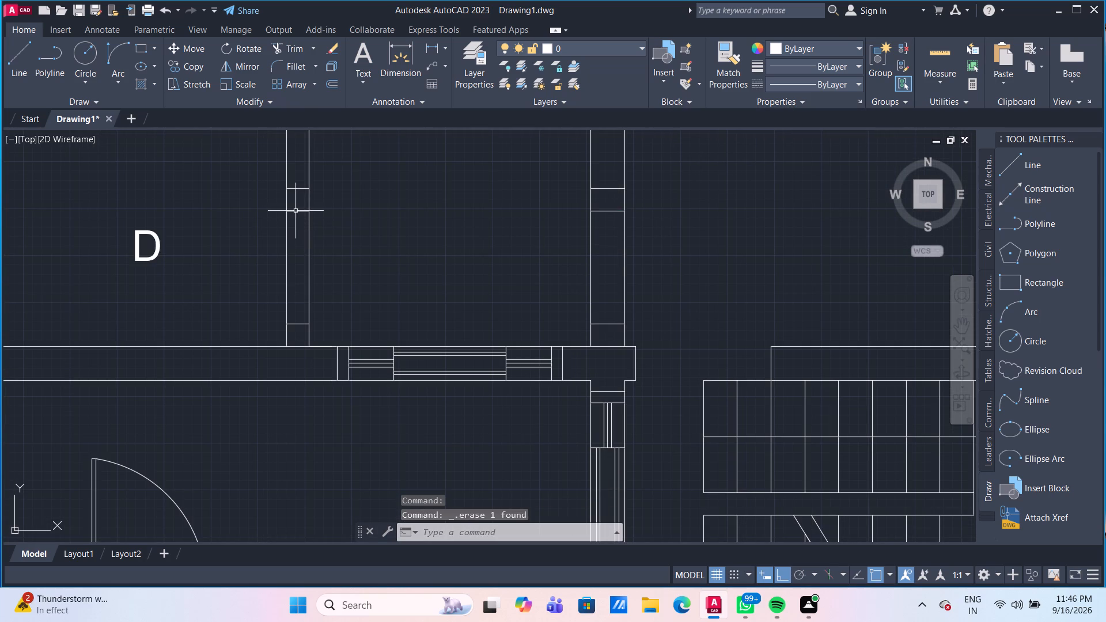
left_click(296, 210)
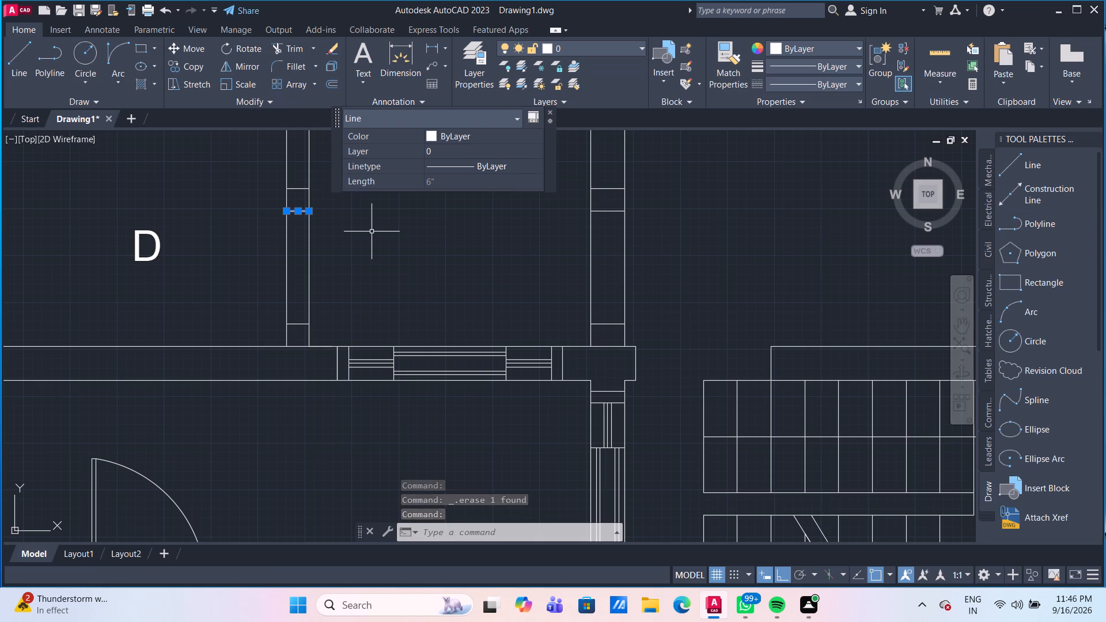
key("Delete")
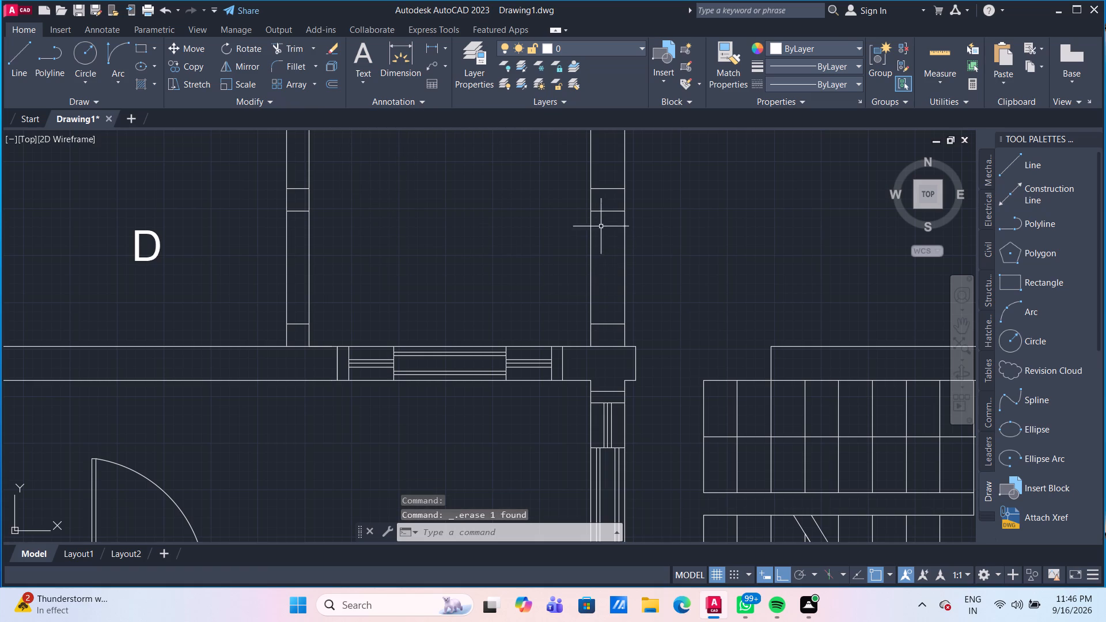
left_click(609, 211)
key("Delete")
left_click(300, 211)
key("Delete")
Trim both vertical walls between their 6" and 3'6" cross lines, and trim the lines across the two wall bases.
type("TR")
key("Return")
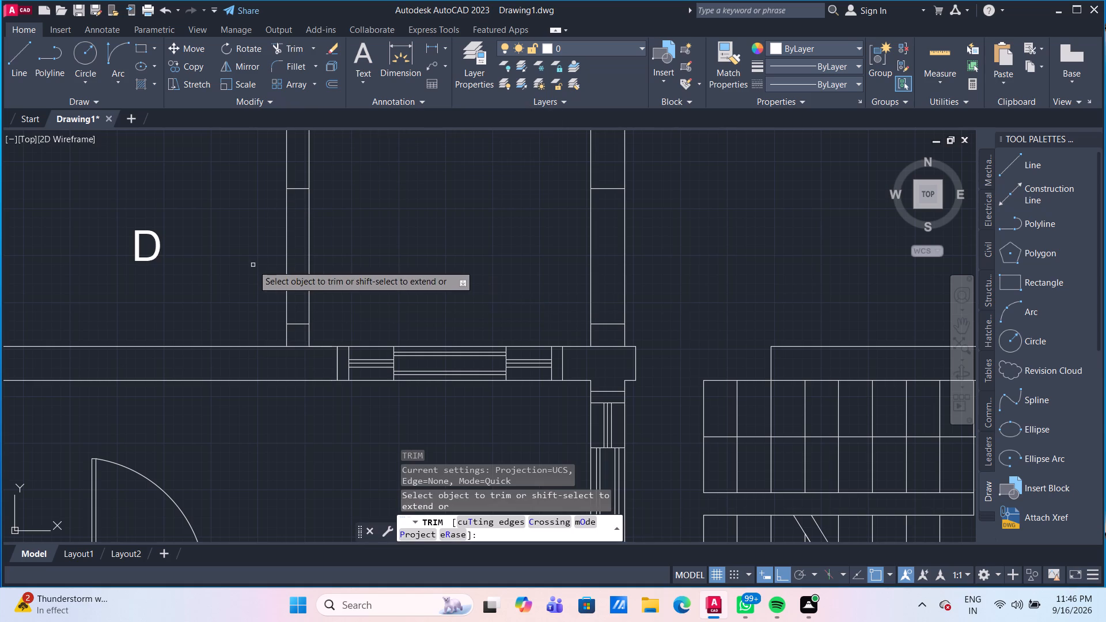
left_click(253, 265)
left_click(690, 229)
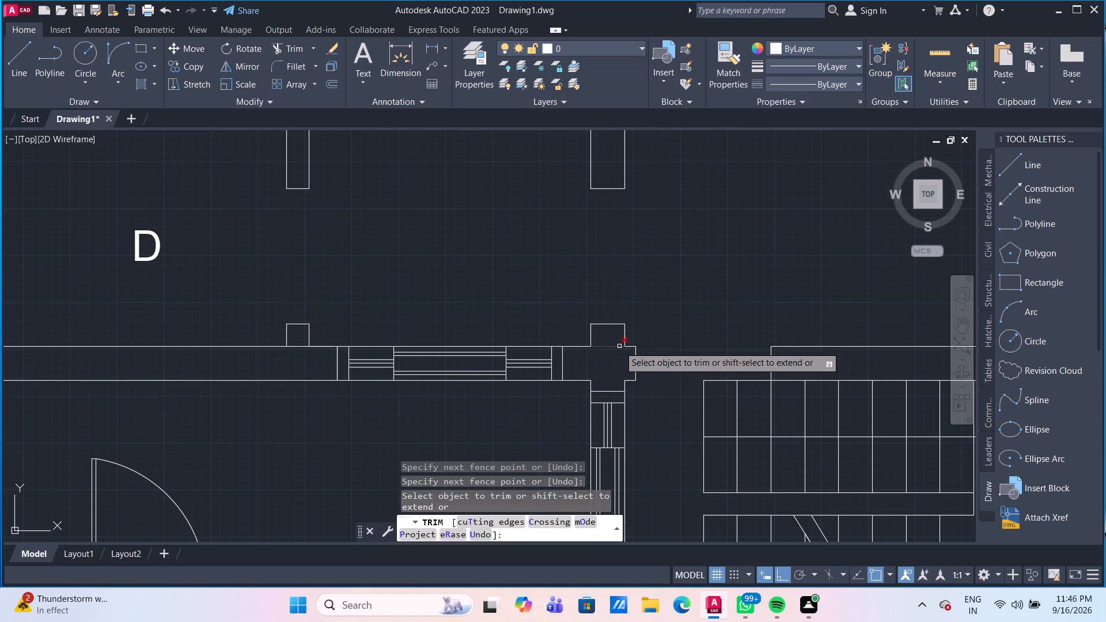
left_click(617, 346)
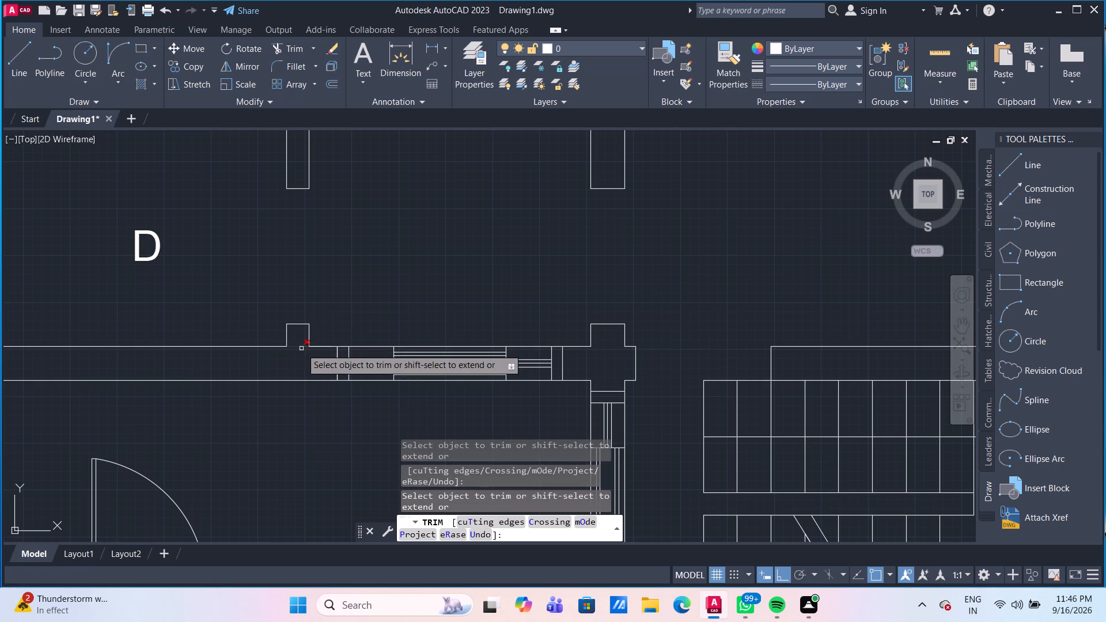
left_click(301, 348)
scroll(430, 234, "down", 3)
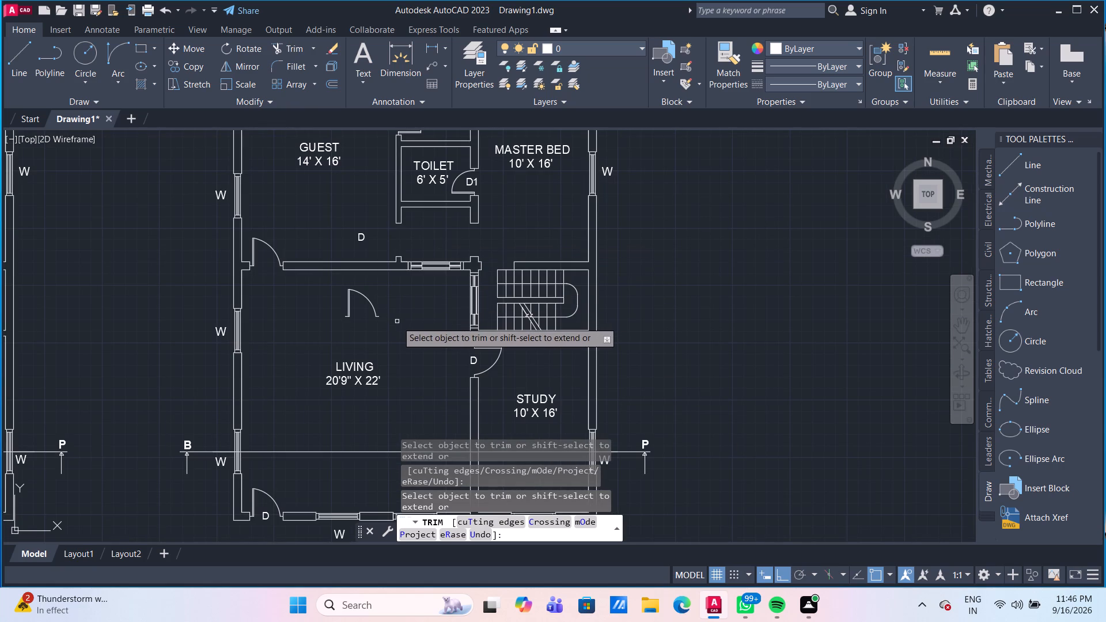
key("Escape")
Rotate the loose door symbol above the LIVING label by 90° about the lower end of its jamb.
scroll(400, 312, "up", 1)
left_click_drag(402, 331, 391, 325)
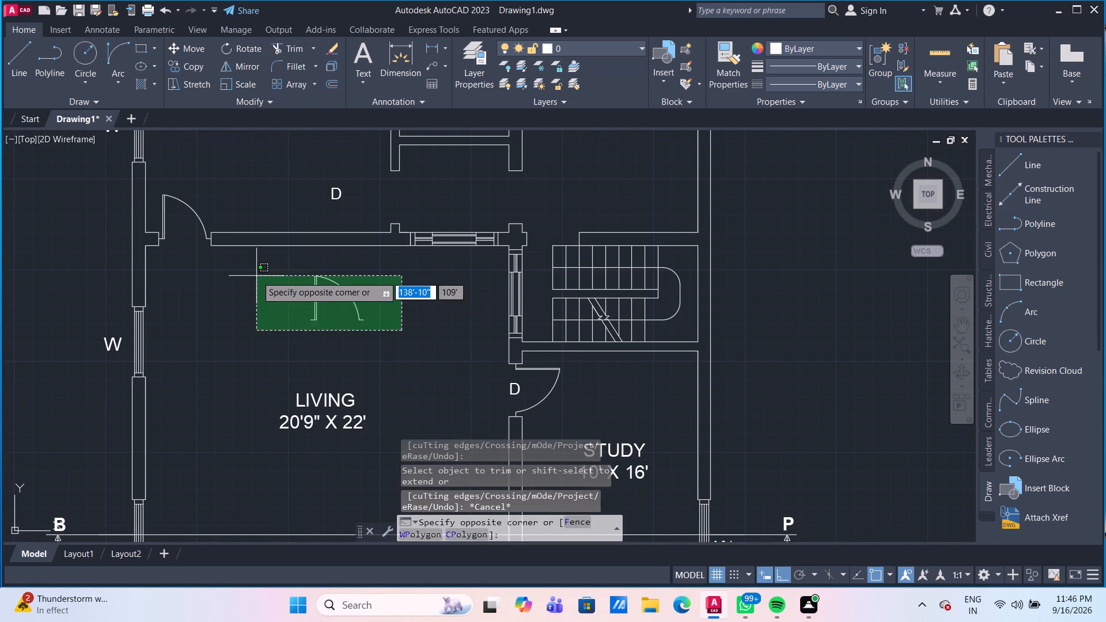
left_click(256, 276)
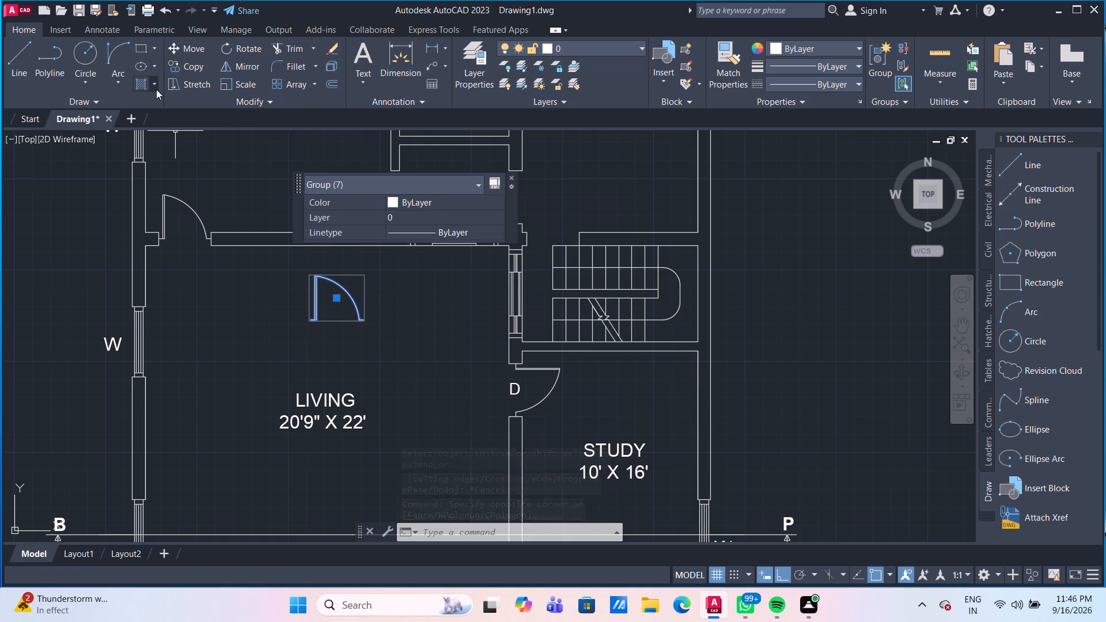
left_click(236, 52)
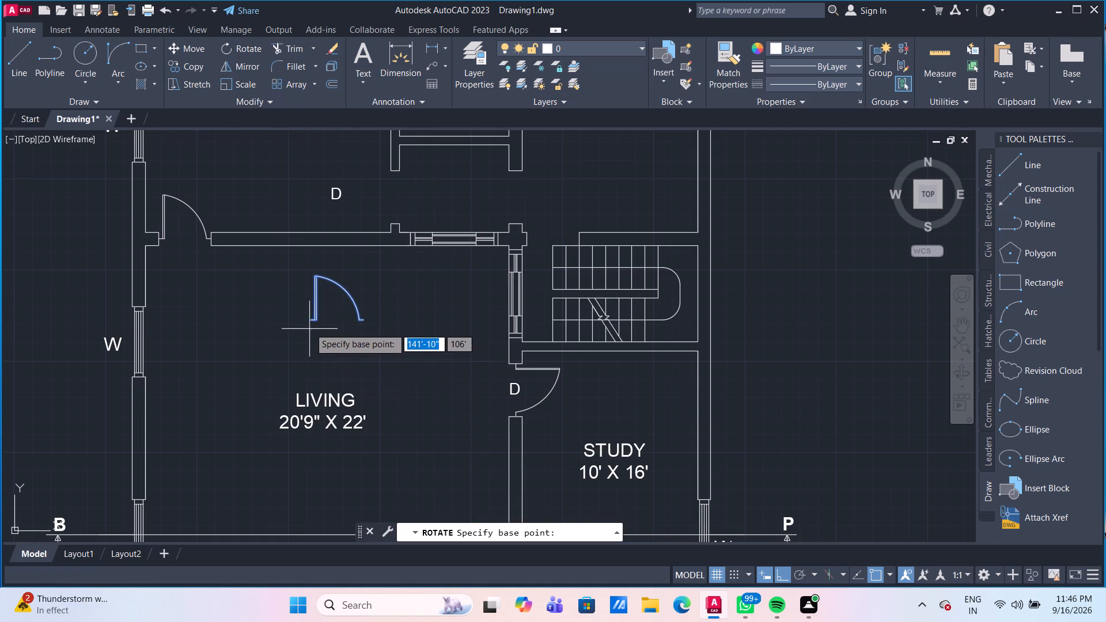
left_click(308, 323)
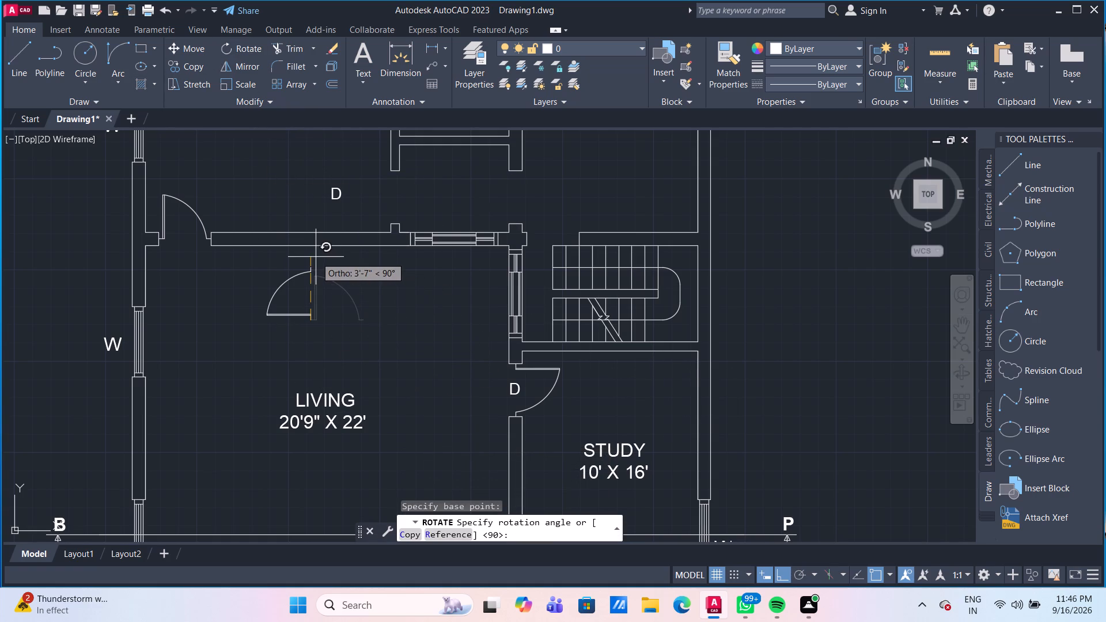
left_click(316, 257)
Mirror the rotated door about a vertical line through its jamb ends, keeping the source door.
left_click_drag(347, 354, 347, 353)
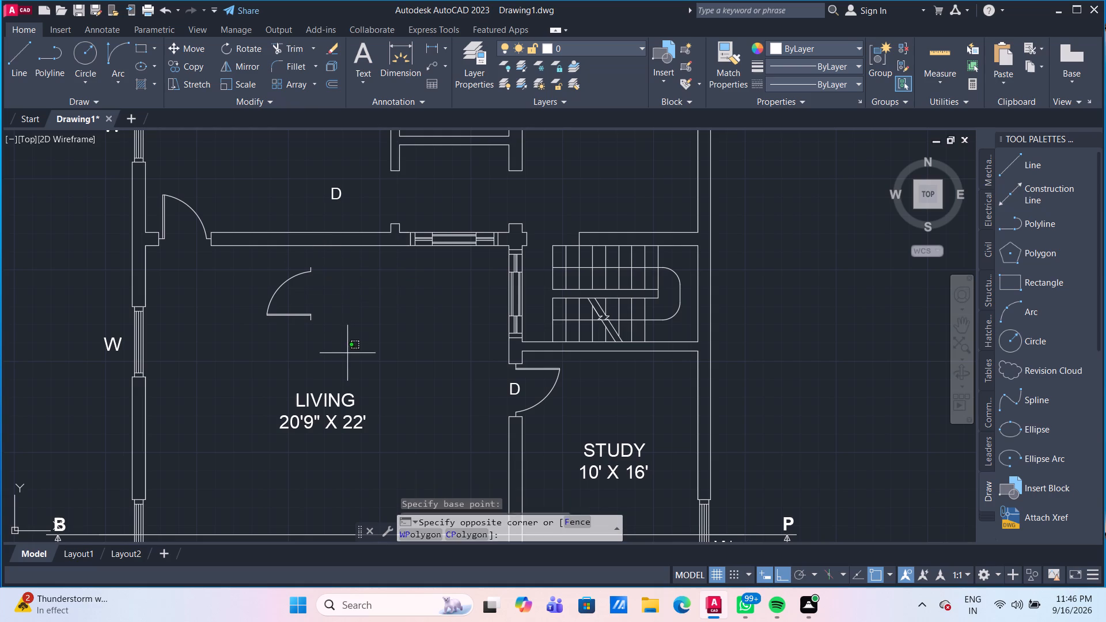
left_click_drag(347, 353, 336, 339)
left_click(266, 253)
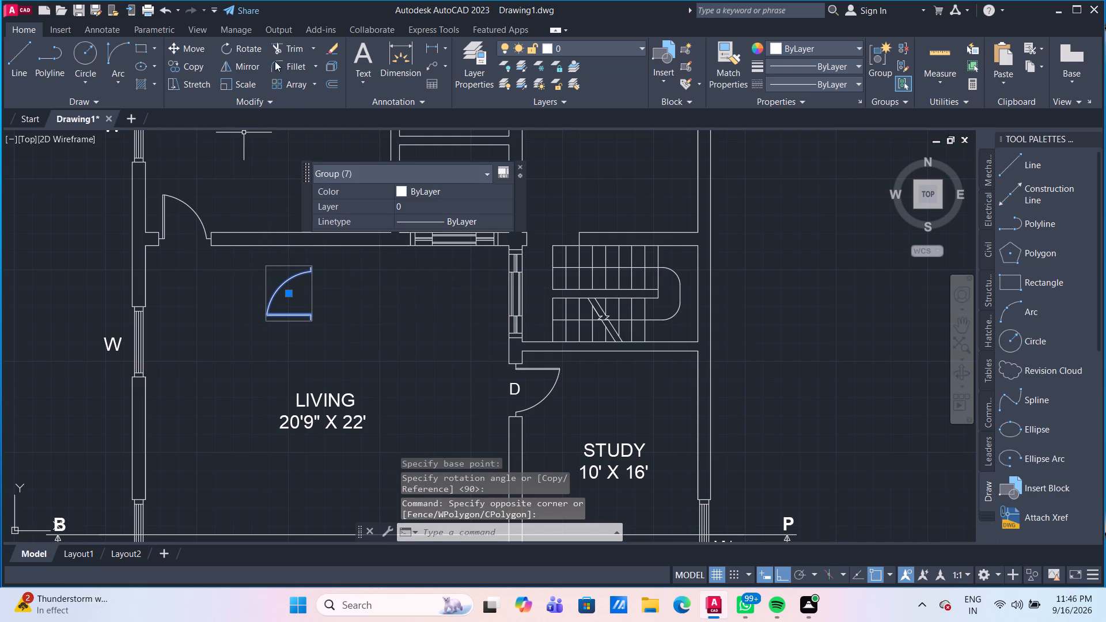
left_click(259, 67)
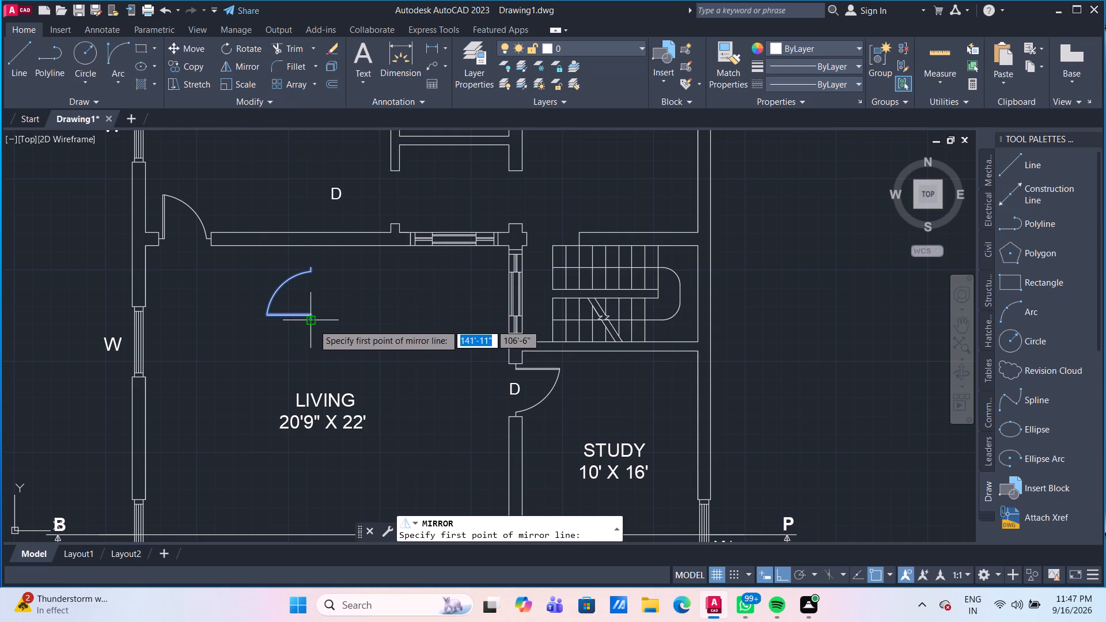
left_click_drag(313, 324, 316, 350)
left_click(313, 358)
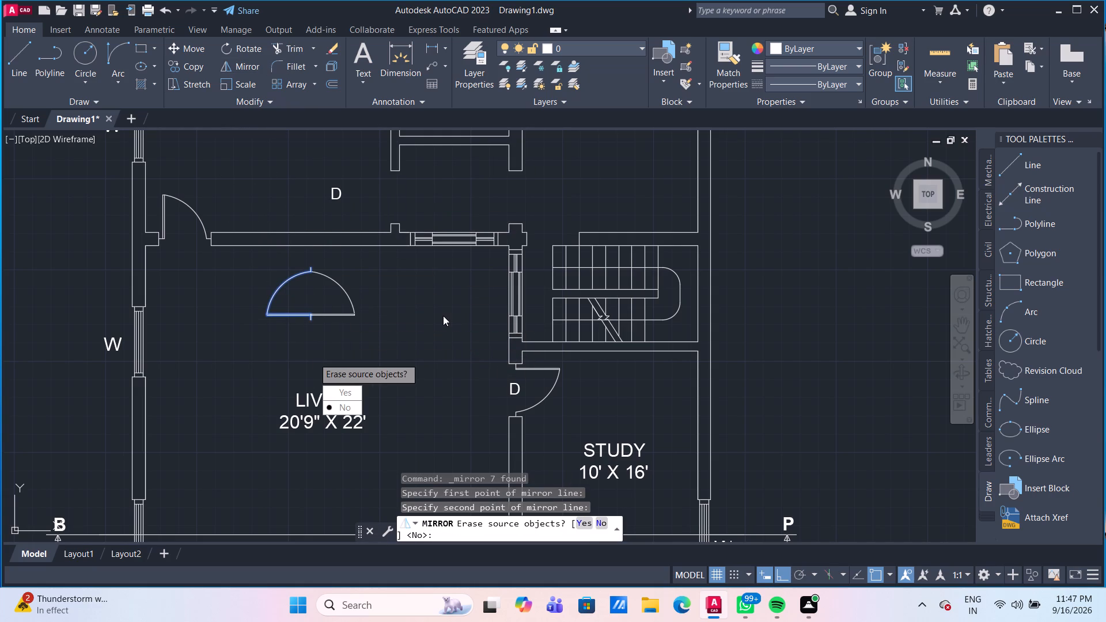
left_click_drag(345, 410, 313, 358)
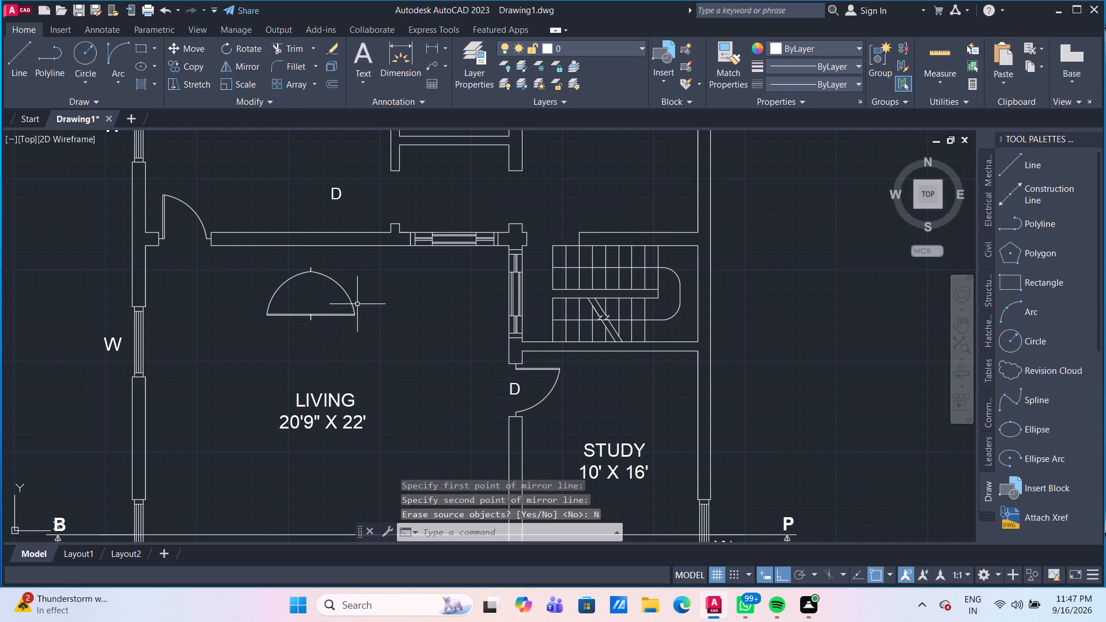
Move the mirrored door by its lower jamb end to the midpoint of the wall stub at the right-hand passage opening.
left_click(356, 309)
left_click(343, 296)
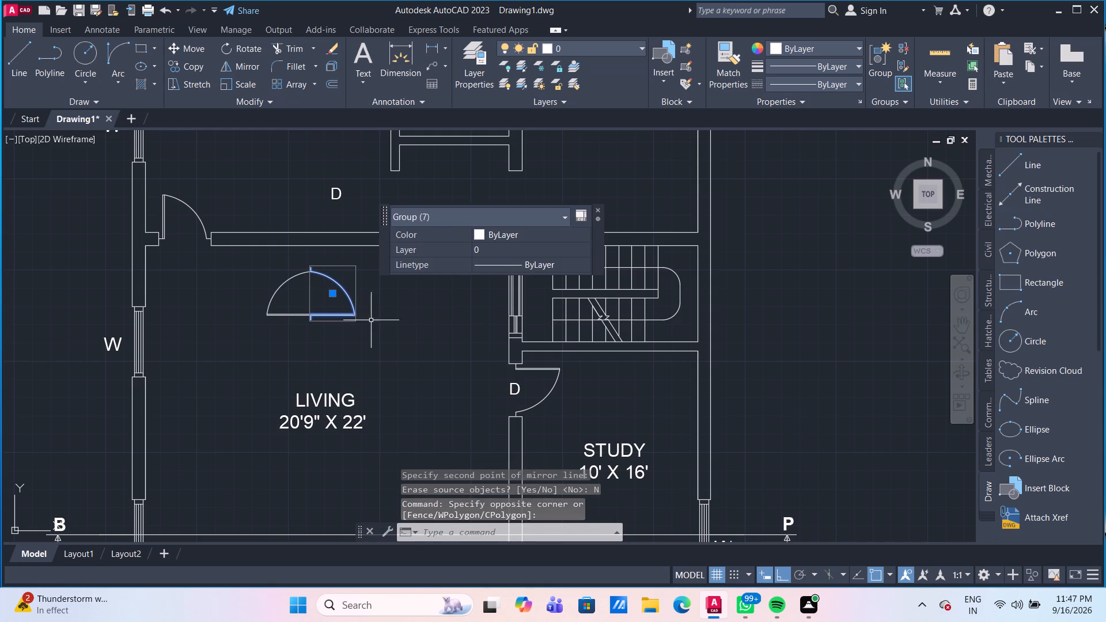
key("m")
key("Return")
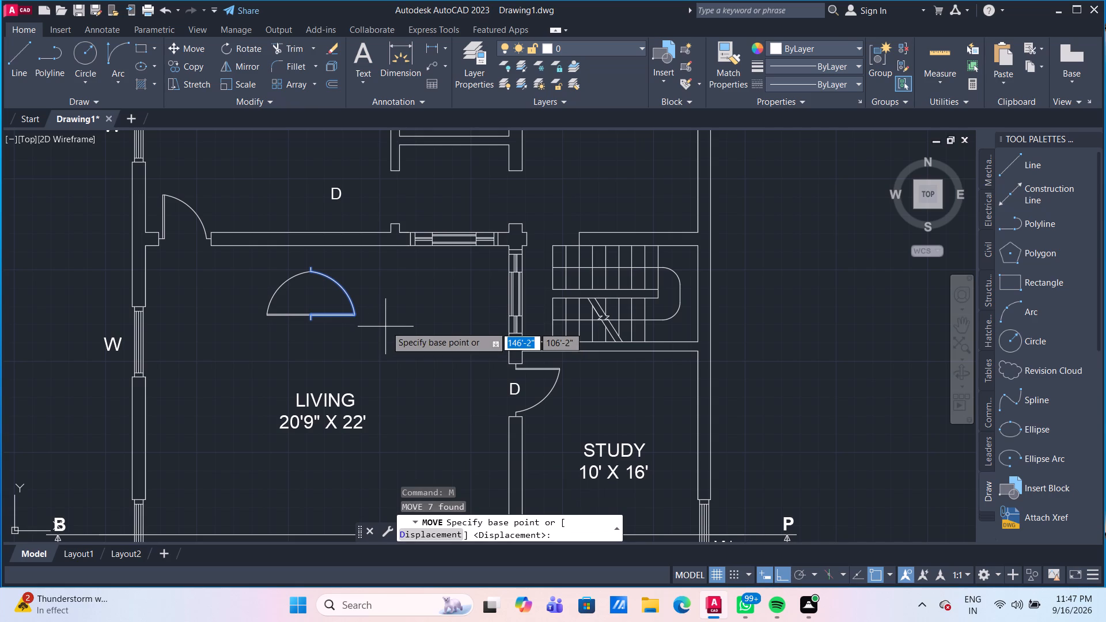
scroll(332, 316, "up", 1)
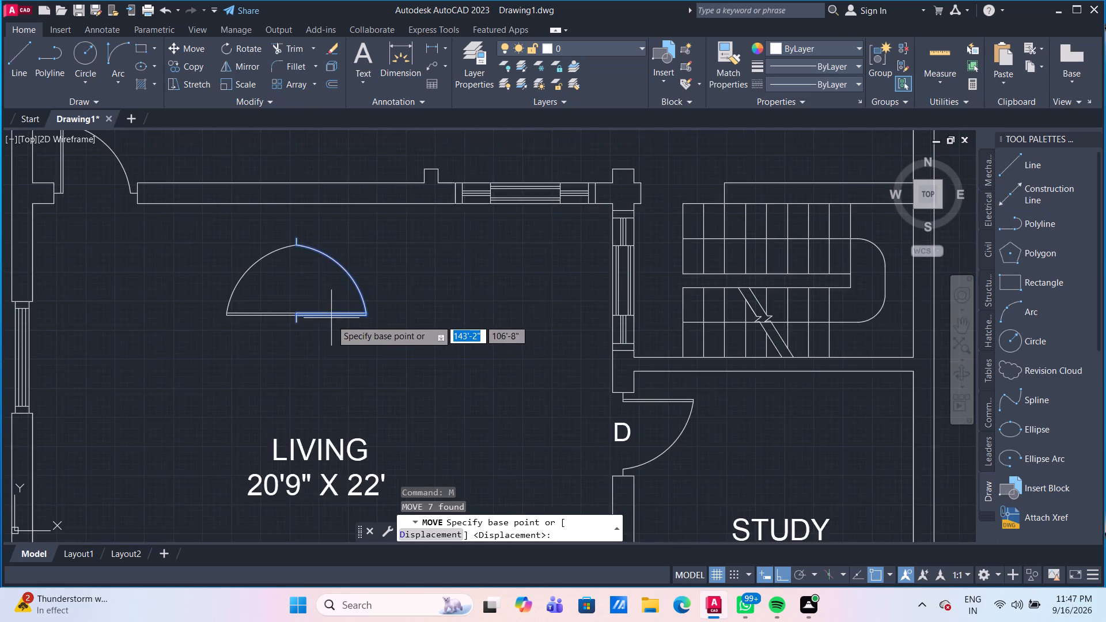
scroll(331, 323, "up", 1)
left_click(277, 323)
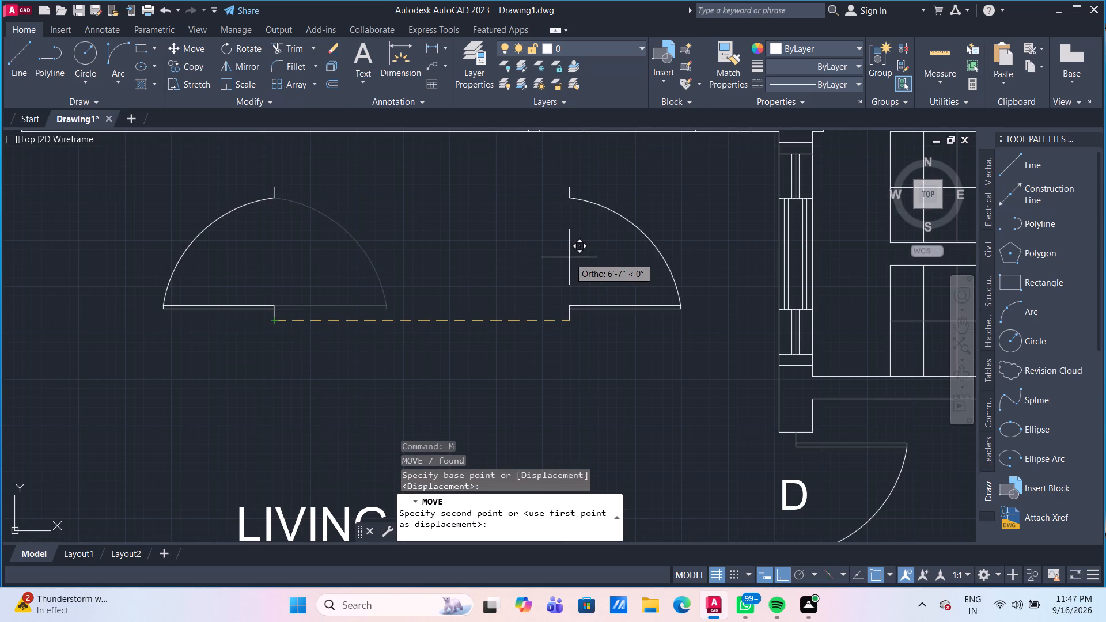
scroll(569, 257, "down", 1)
middle_click_drag(568, 256, 430, 375)
scroll(604, 230, "up", 1)
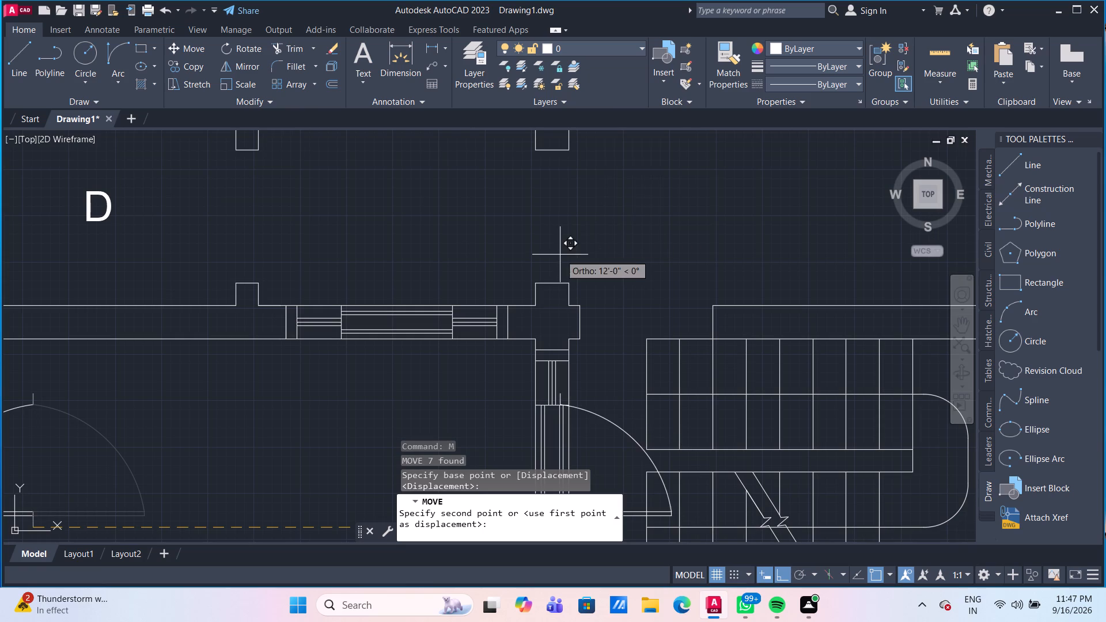
left_click(554, 284)
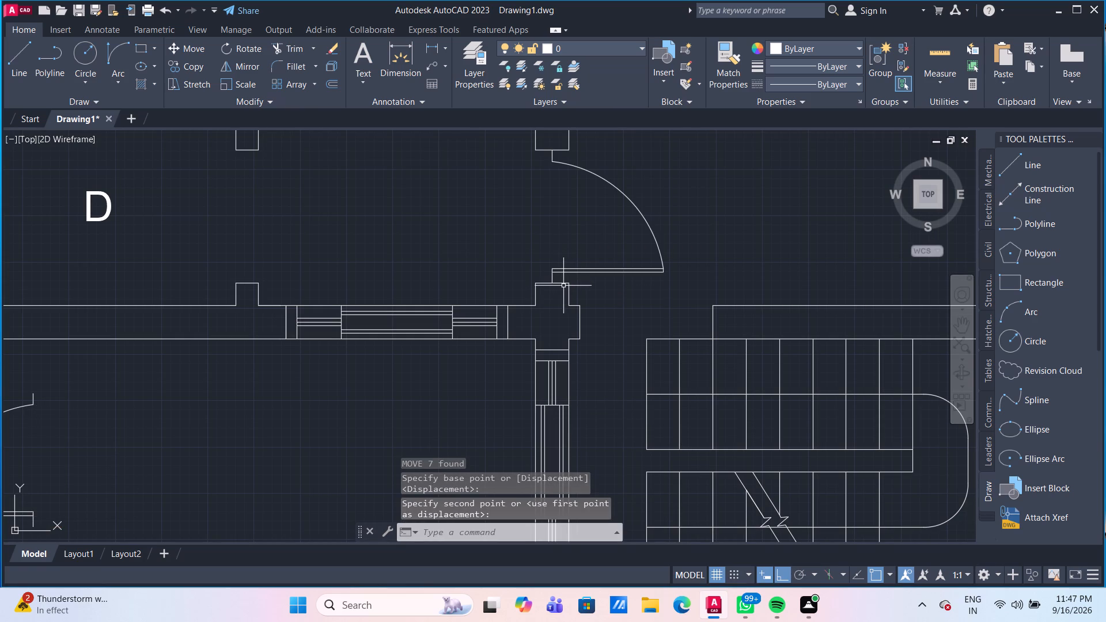
Move the remaining loose door by its lower jamb end to the midpoint of the wall stub at the left-hand passage opening.
scroll(422, 282, "down", 1)
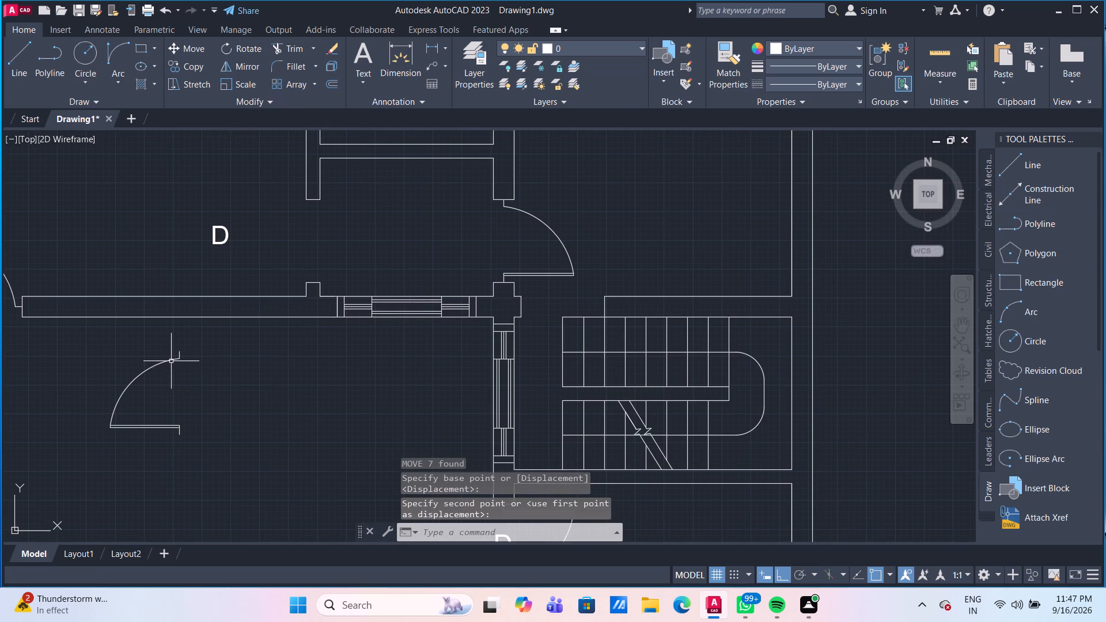
left_click(171, 361)
key("m")
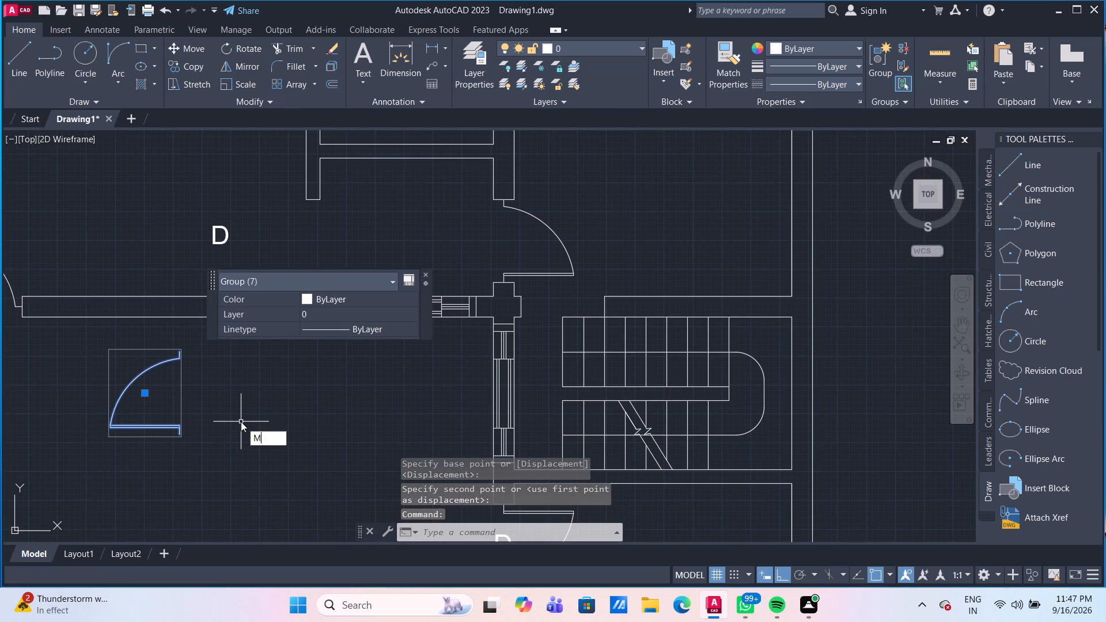
key("Return")
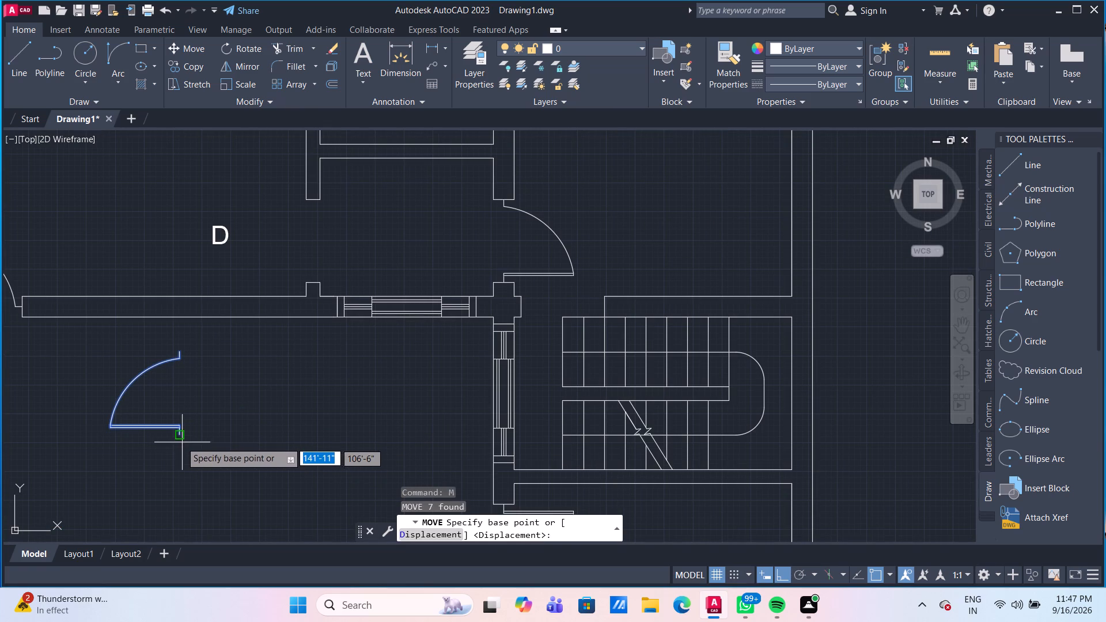
left_click(179, 439)
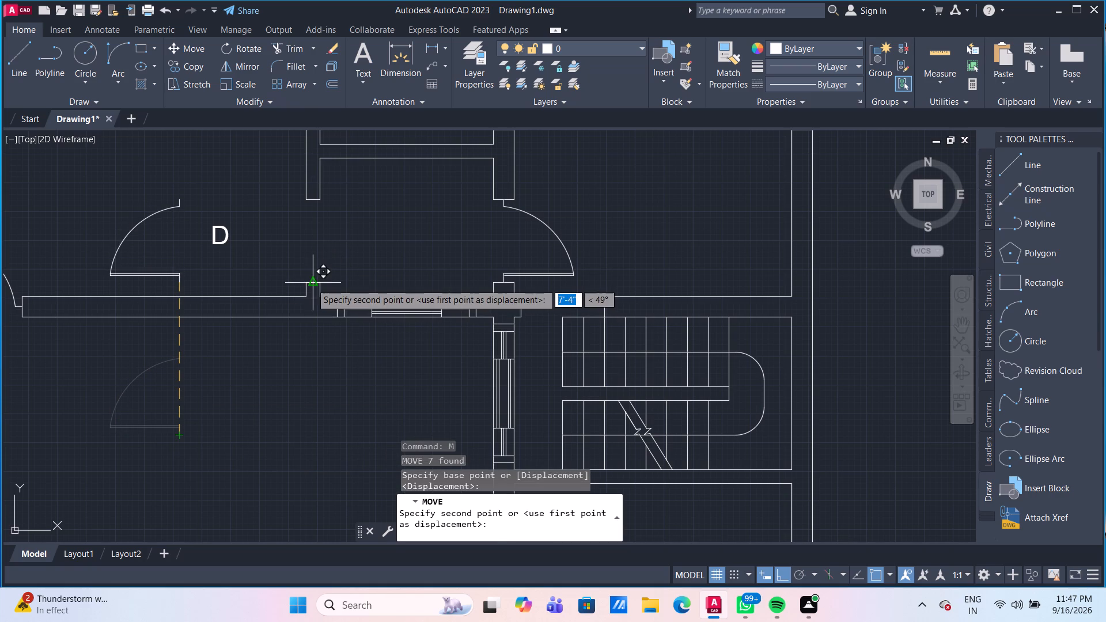
left_click(311, 283)
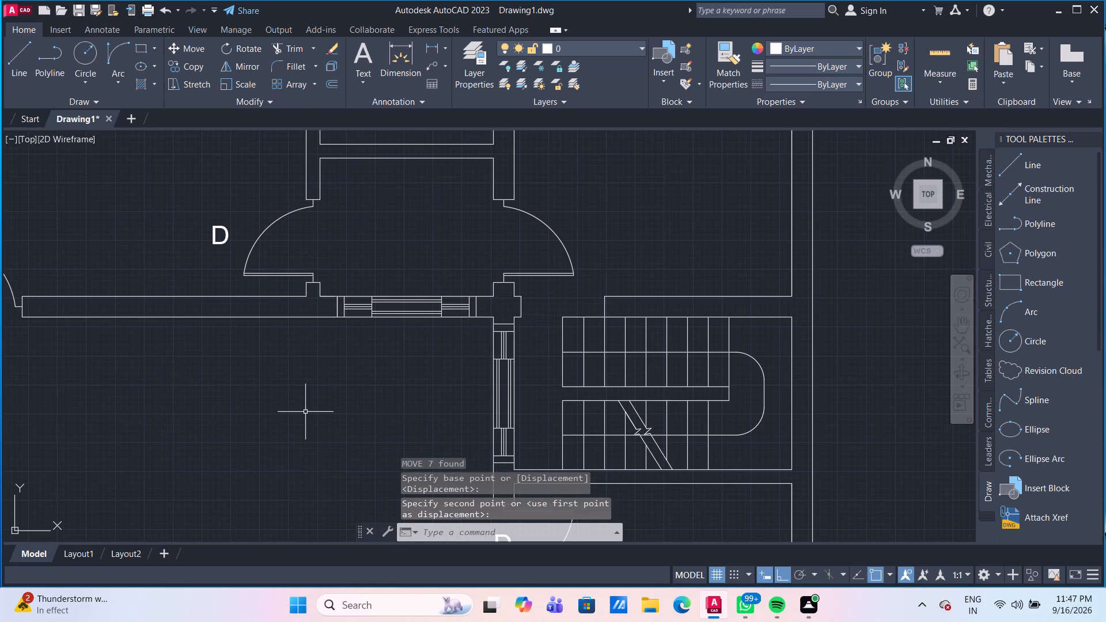
Copy the loose D label into both passage door openings, turning Ortho off for free placement.
left_click(223, 231)
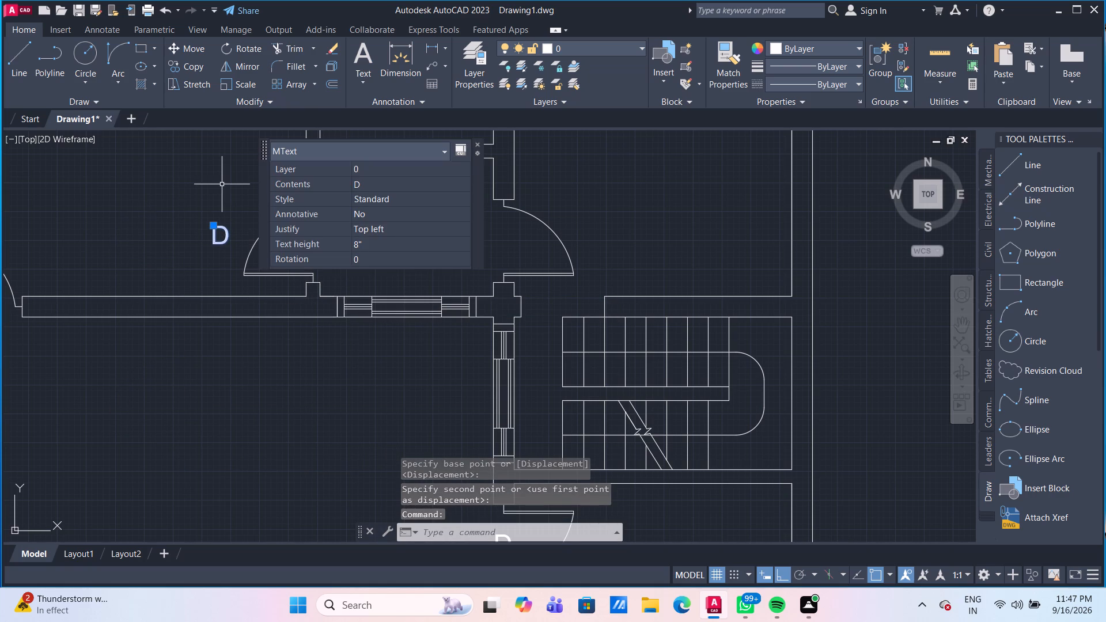
type("CO")
key("Return")
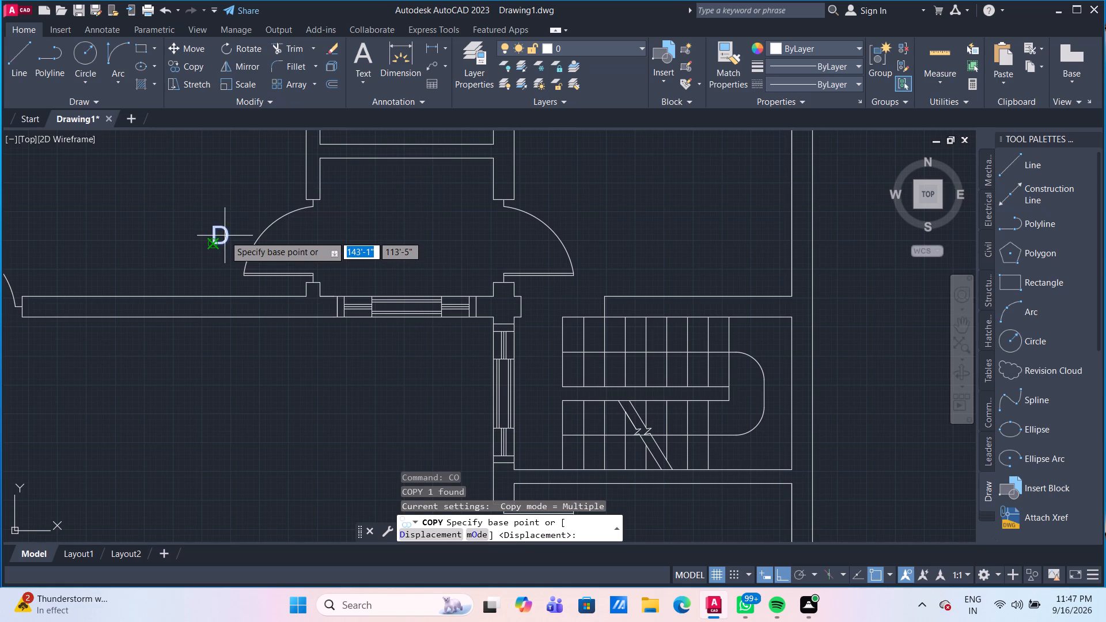
scroll(225, 236, "up", 2)
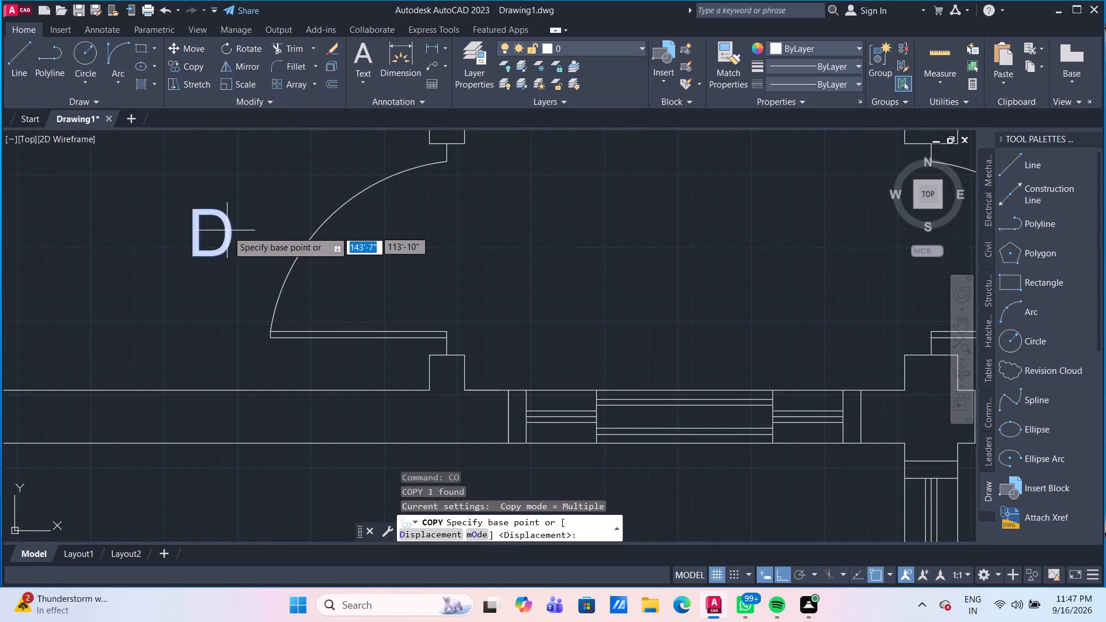
left_click(227, 231)
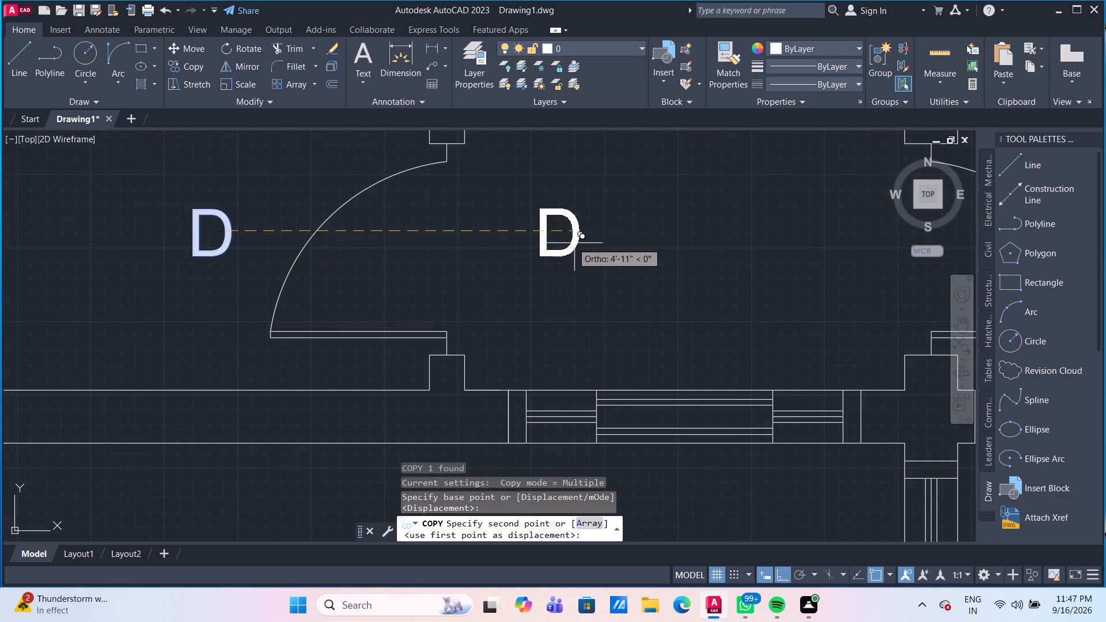
scroll(494, 249, "down", 1)
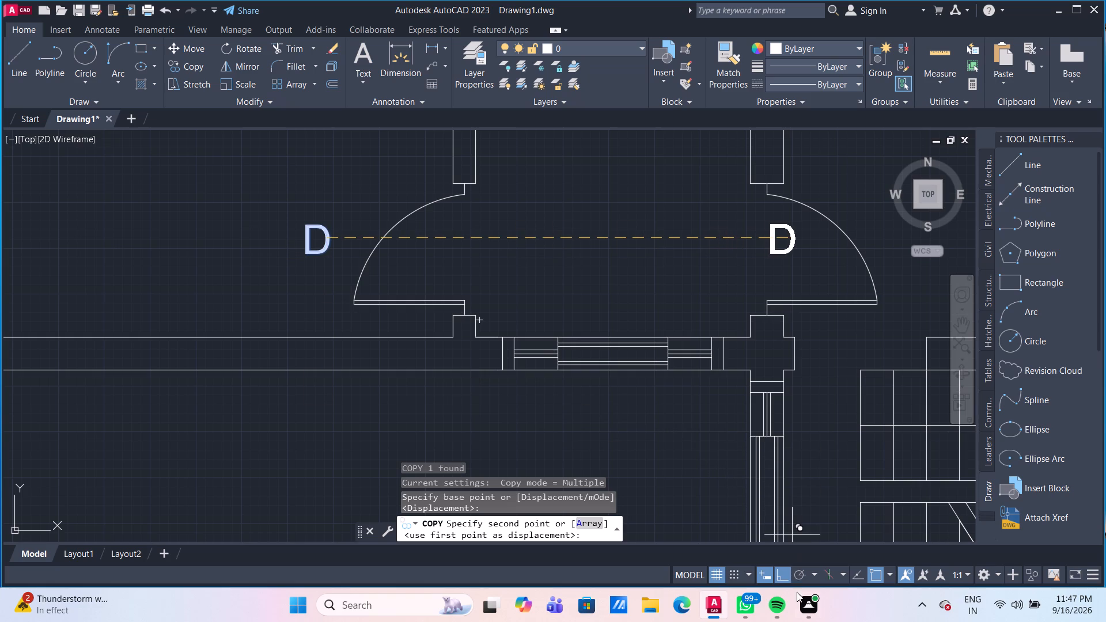
left_click(782, 580)
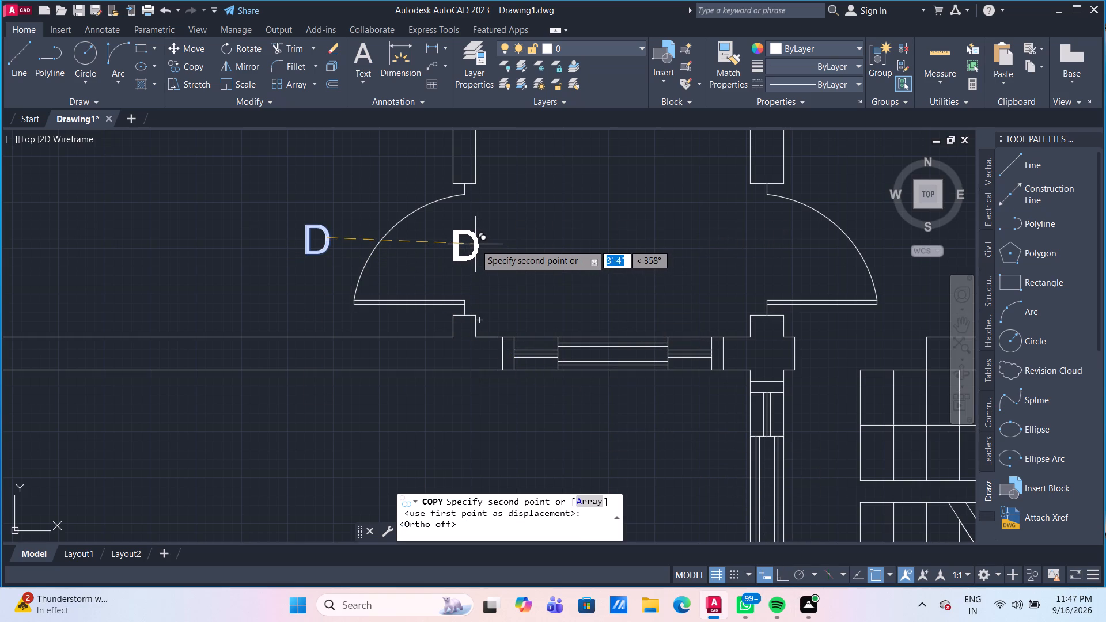
left_click(475, 244)
left_click(779, 249)
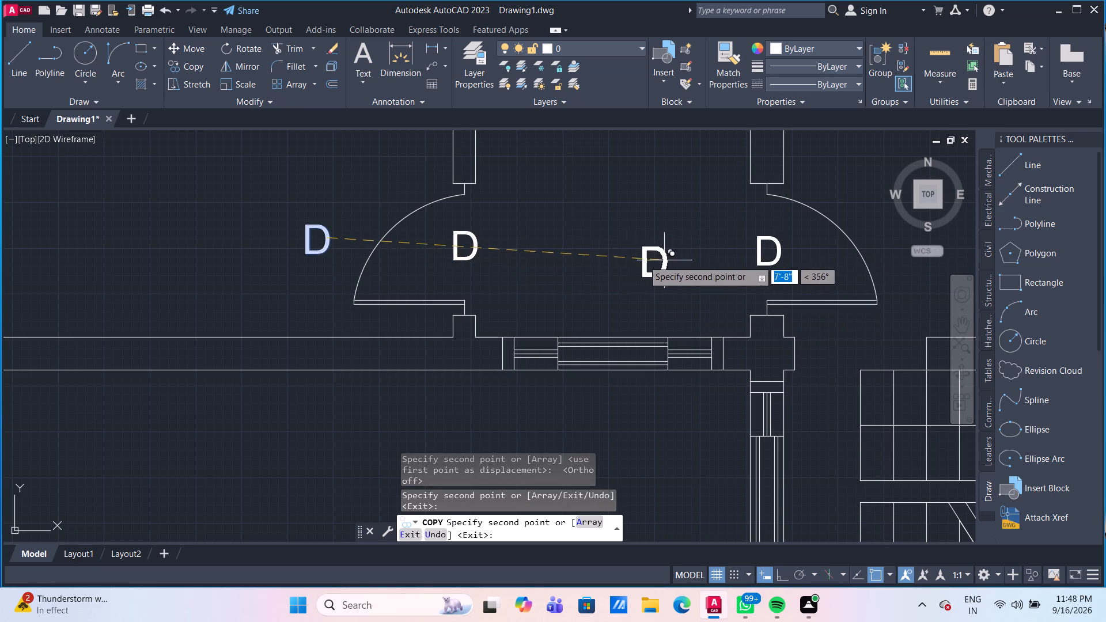
key("Escape")
Erase the original D label and the D copy at the left-hand passage door.
left_click(310, 243)
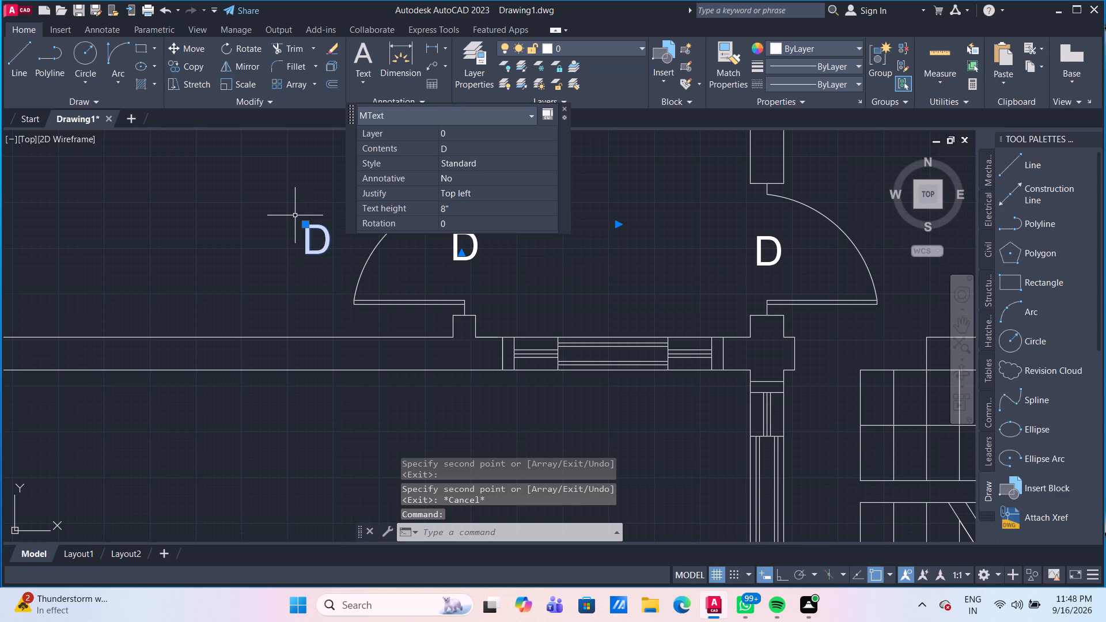
key("Delete")
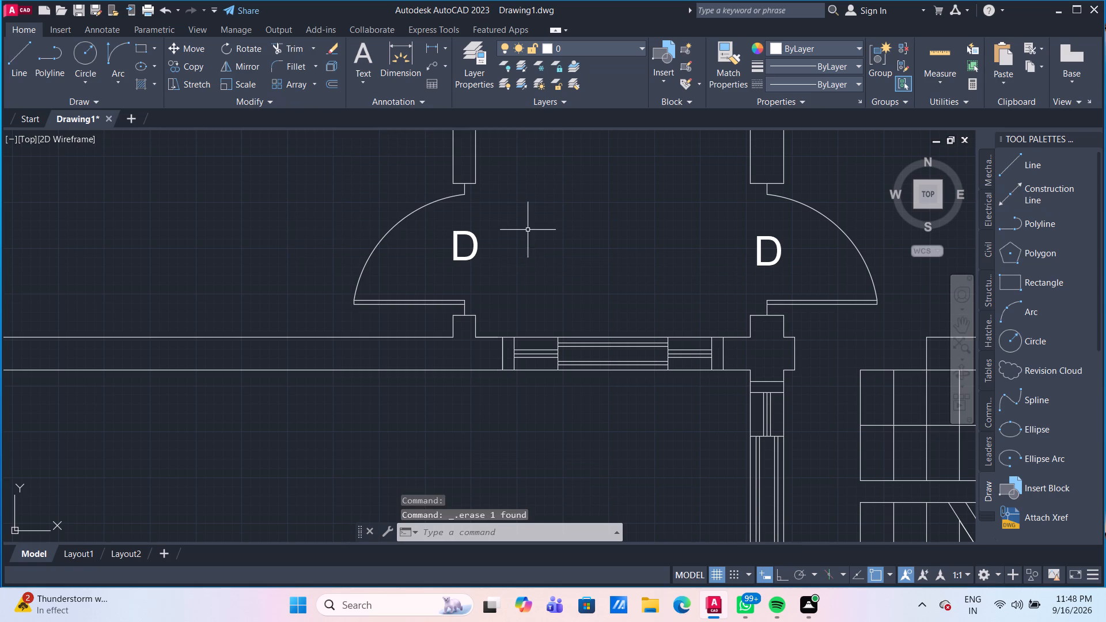
scroll(524, 229, "up", 1)
scroll(520, 251, "down", 2)
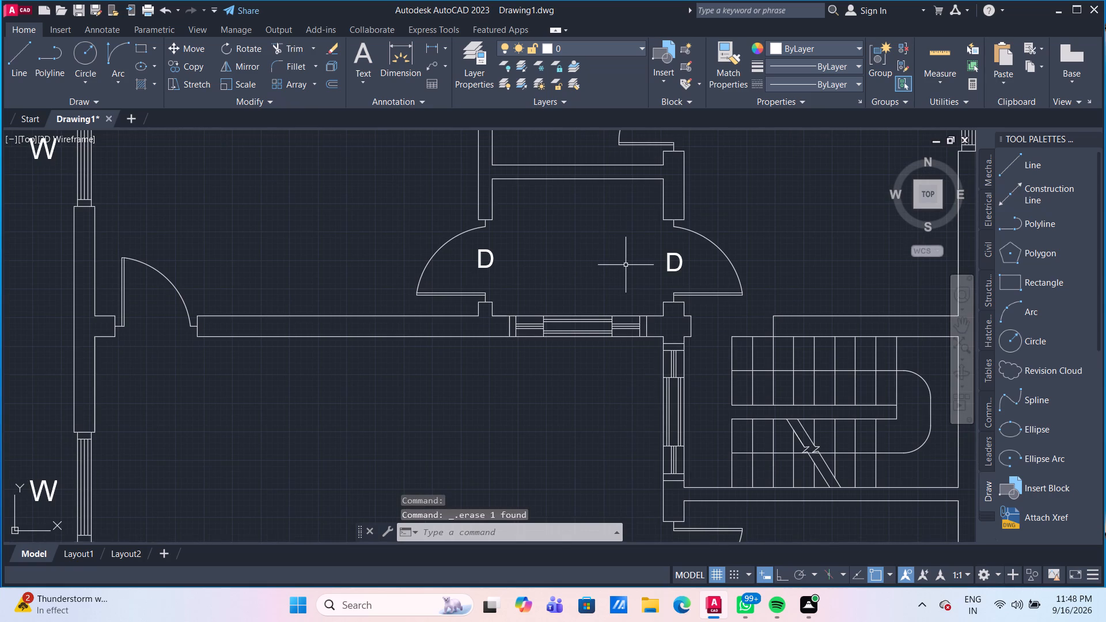
left_click(491, 256)
key("Delete")
With Ortho on, copy the D label from the right-hand passage door about 6'-11" straight across to the left-hand passage door.
left_click(783, 577)
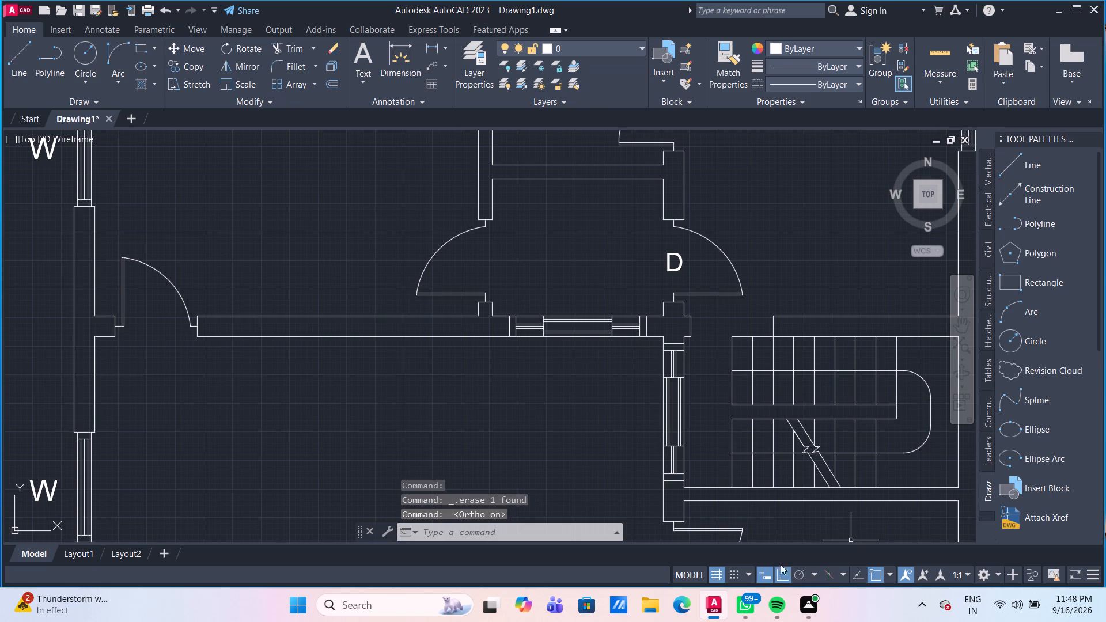
left_click(684, 265)
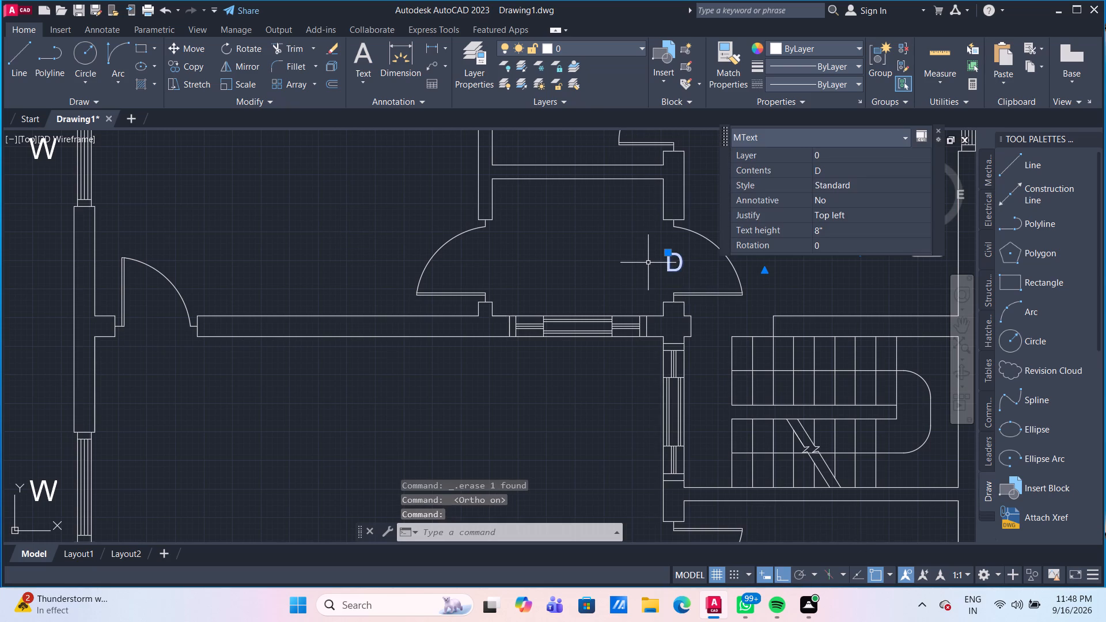
type("CO")
key("Return")
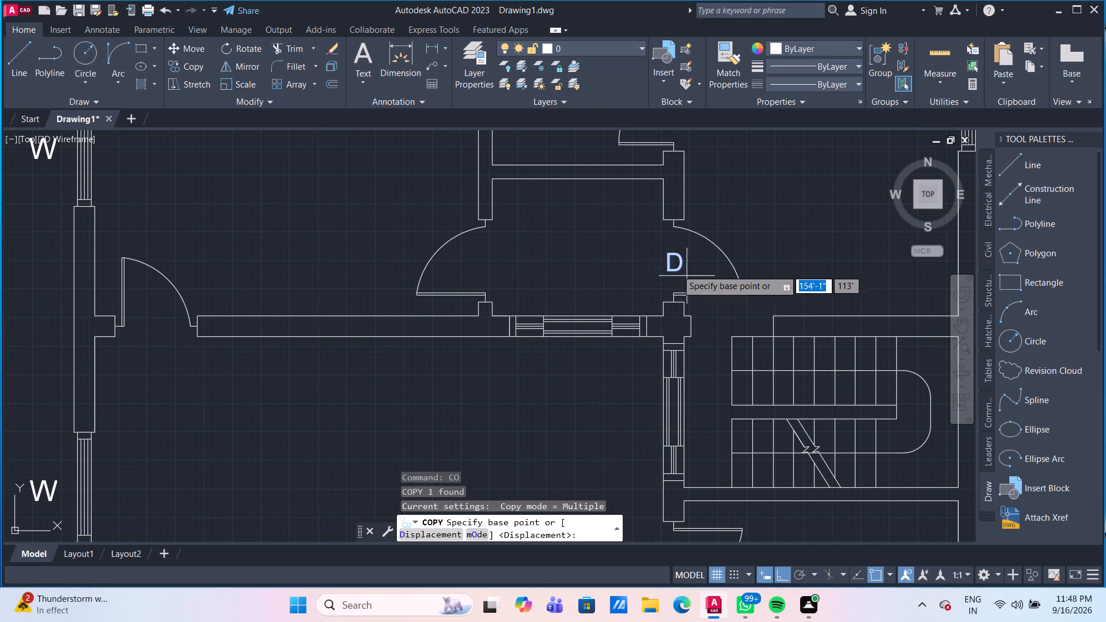
scroll(671, 267, "up", 2)
left_click(661, 262)
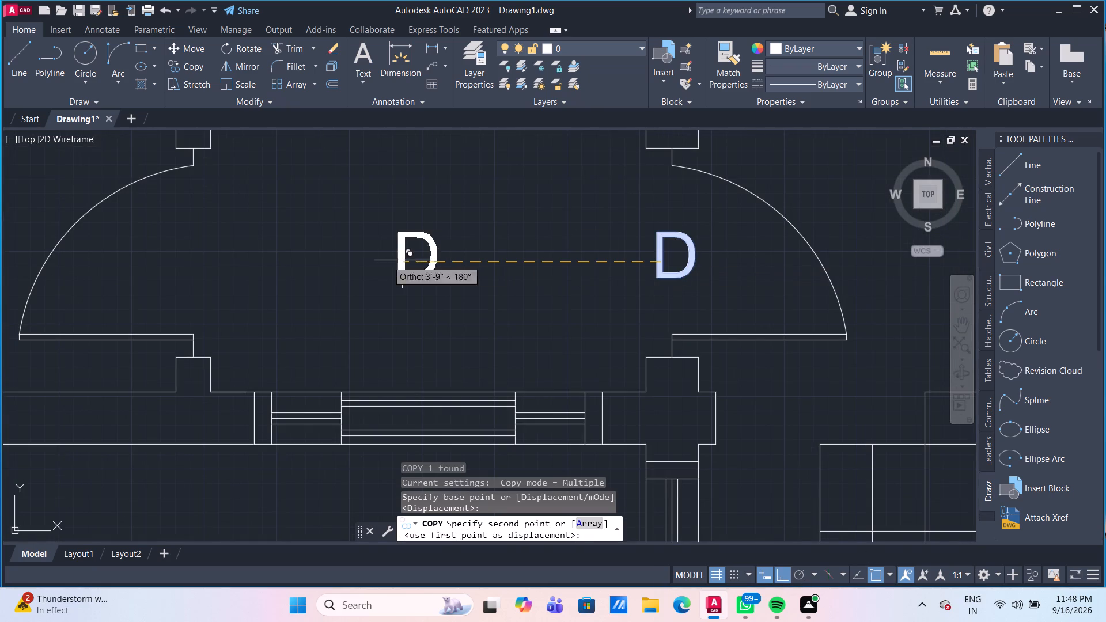
scroll(187, 266, "down", 1)
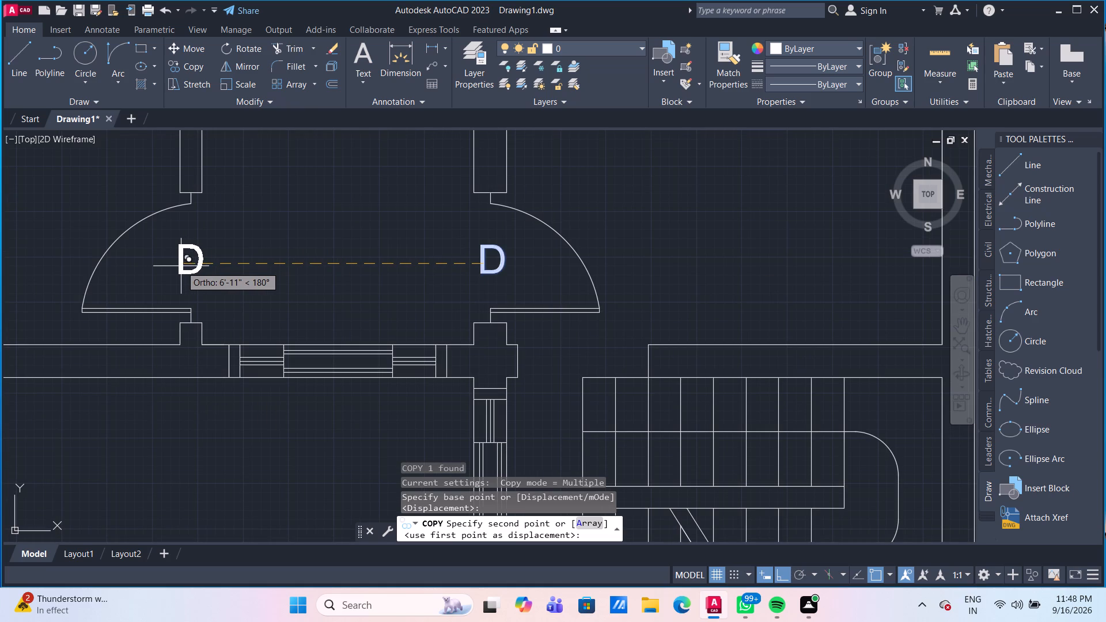
left_click(181, 266)
key("Escape")
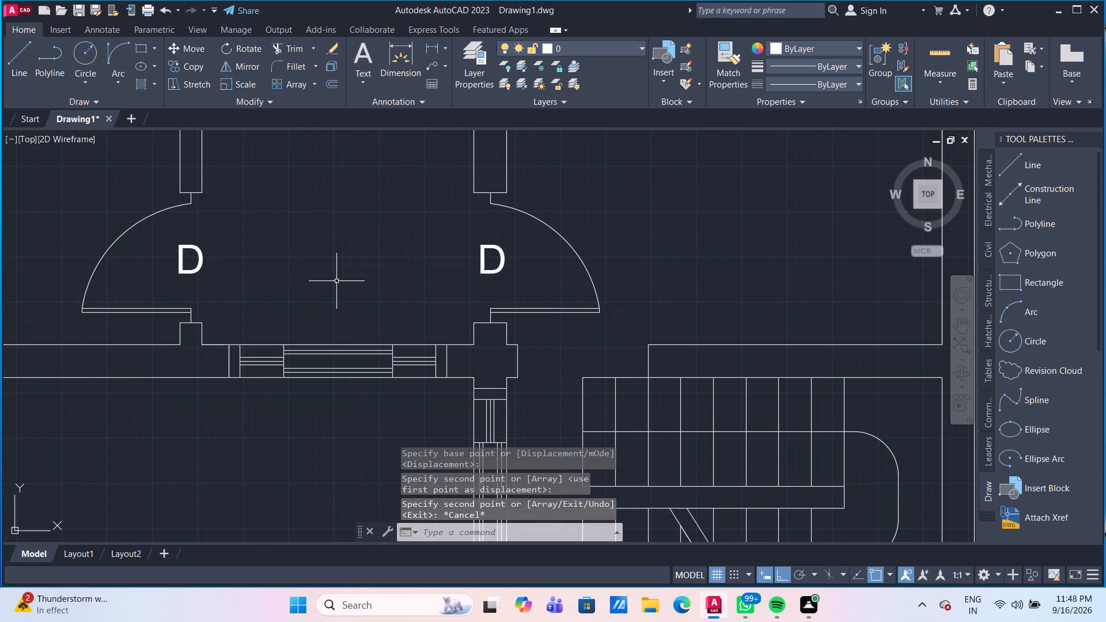
Change the section label at the left end of the copied plan's section line, beside LIVING, to D.
scroll(336, 281, "down", 3)
scroll(585, 314, "down", 1)
middle_click_drag(615, 350, 658, 258)
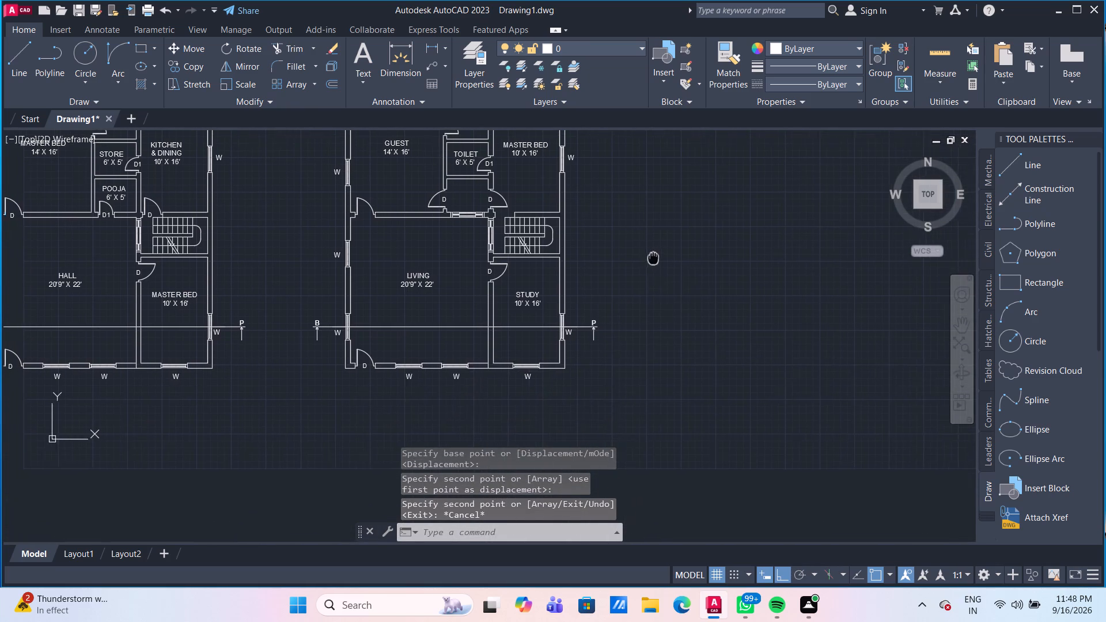
middle_click_drag(658, 258, 660, 259)
middle_click(668, 263)
middle_click_drag(645, 253, 671, 301)
scroll(649, 256, "down", 1)
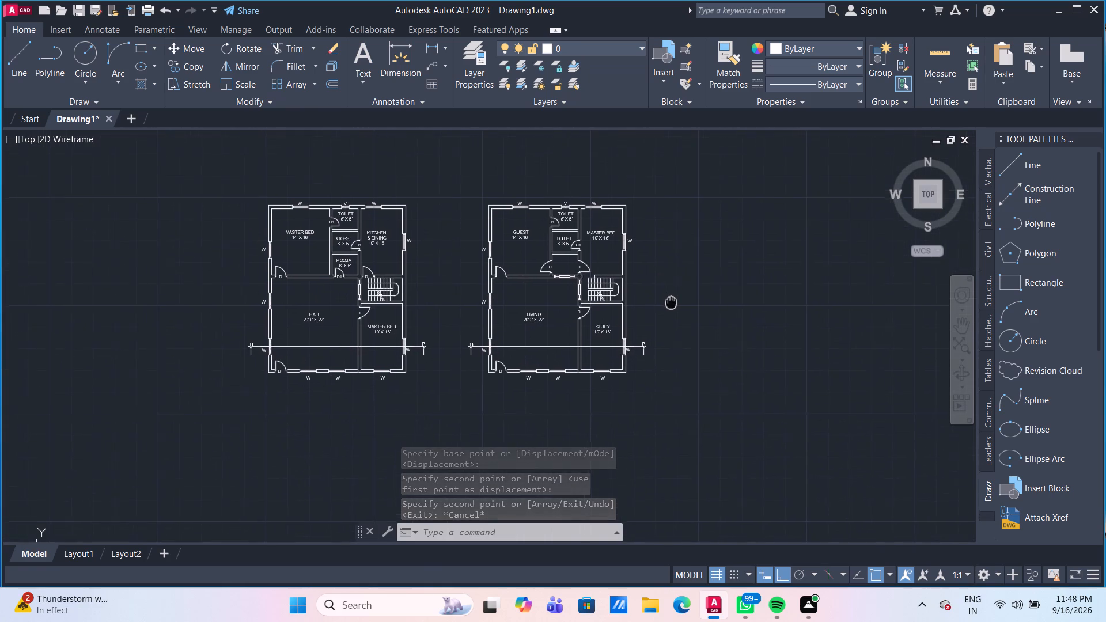
middle_click_drag(671, 301, 671, 302)
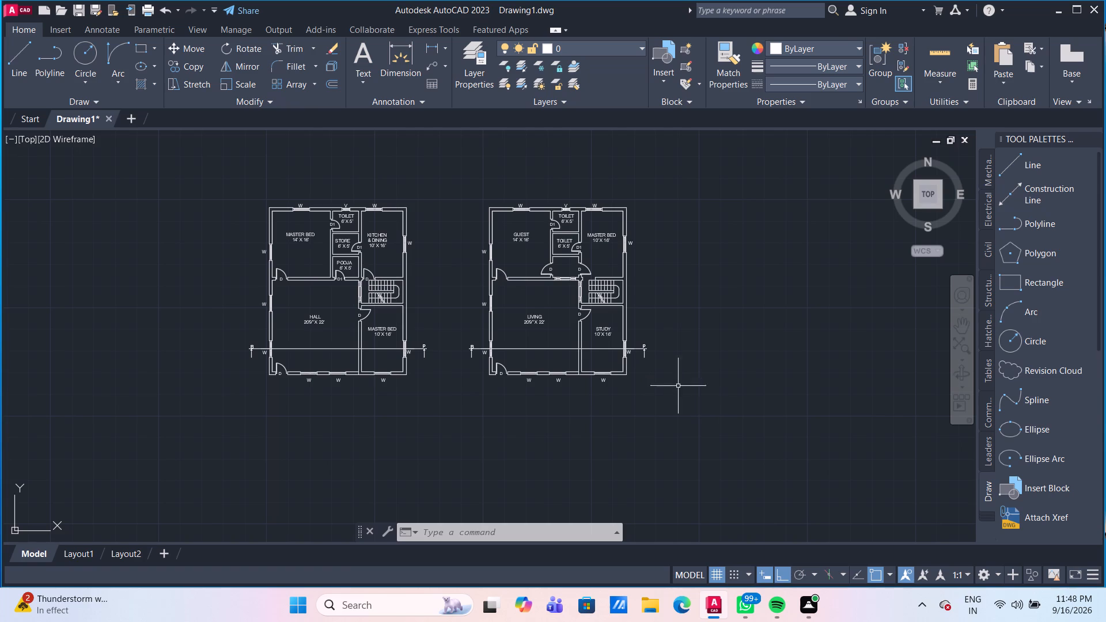
scroll(524, 367, "up", 1)
scroll(445, 324, "up", 3)
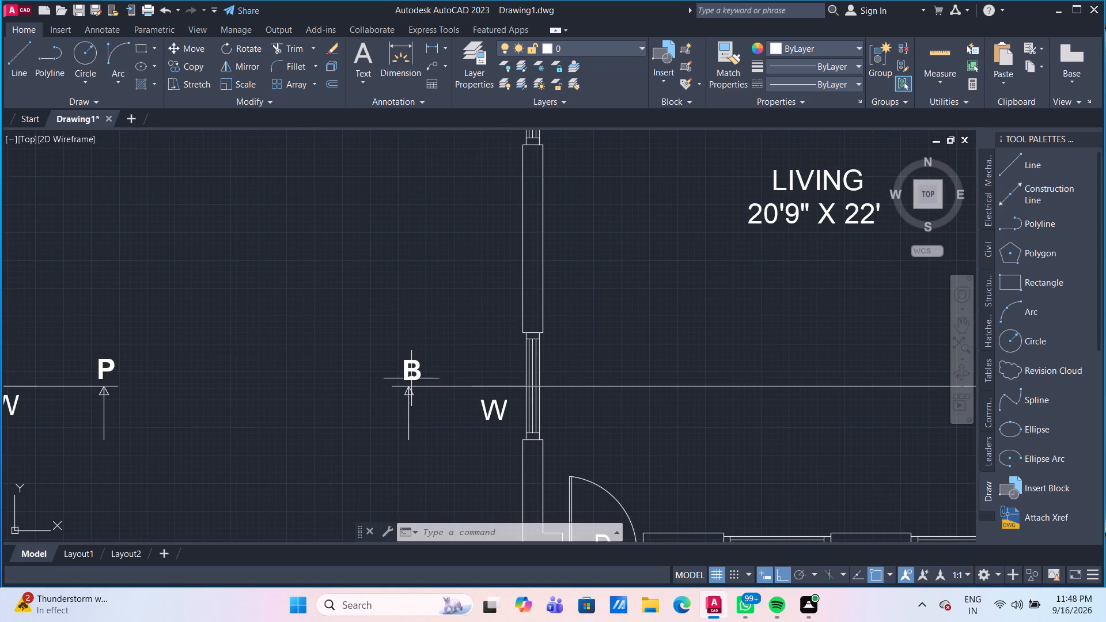
double_click(418, 374)
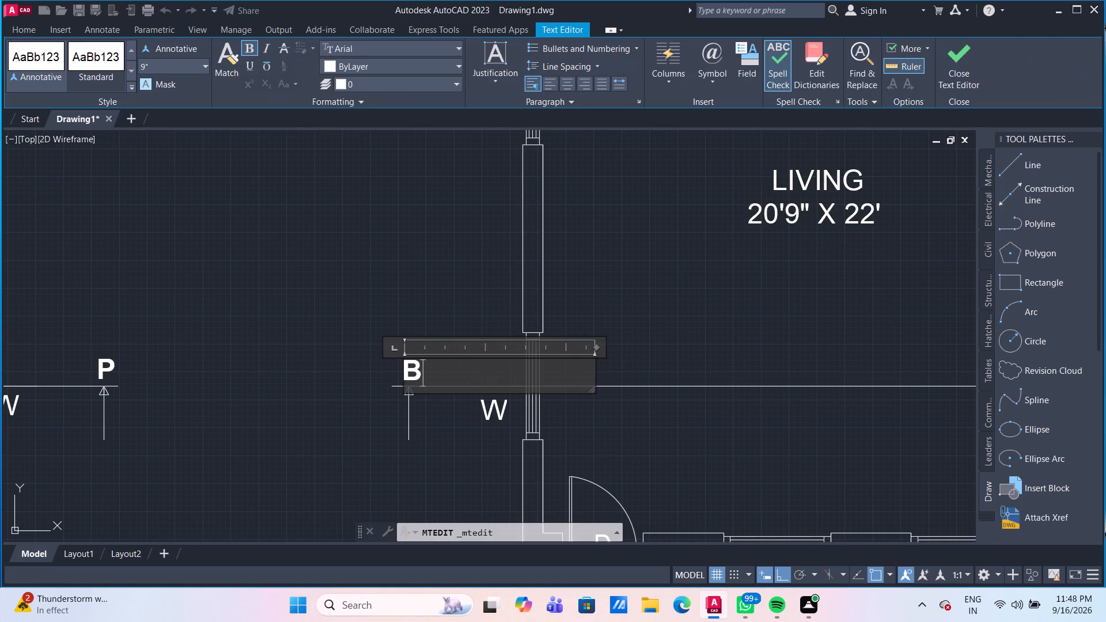
key("BackSpace")
key("d")
left_click(448, 420)
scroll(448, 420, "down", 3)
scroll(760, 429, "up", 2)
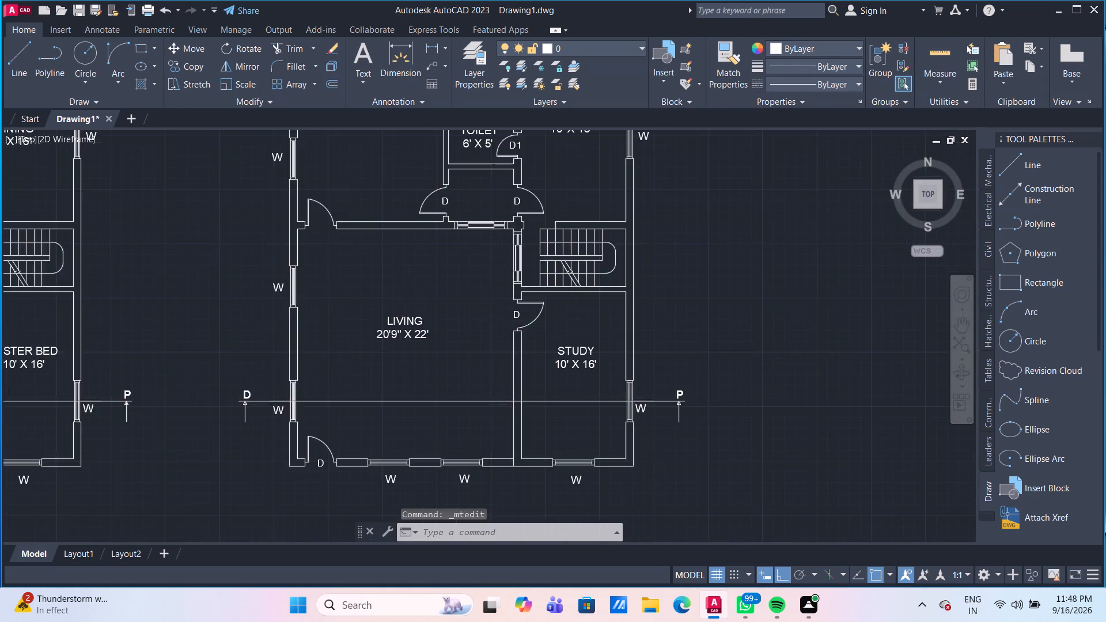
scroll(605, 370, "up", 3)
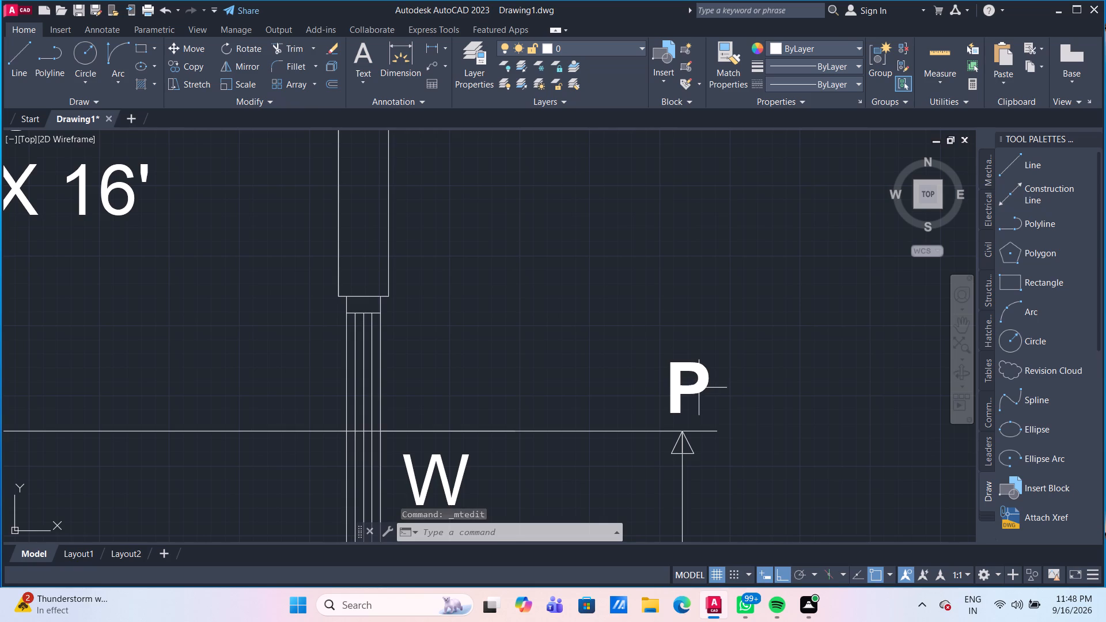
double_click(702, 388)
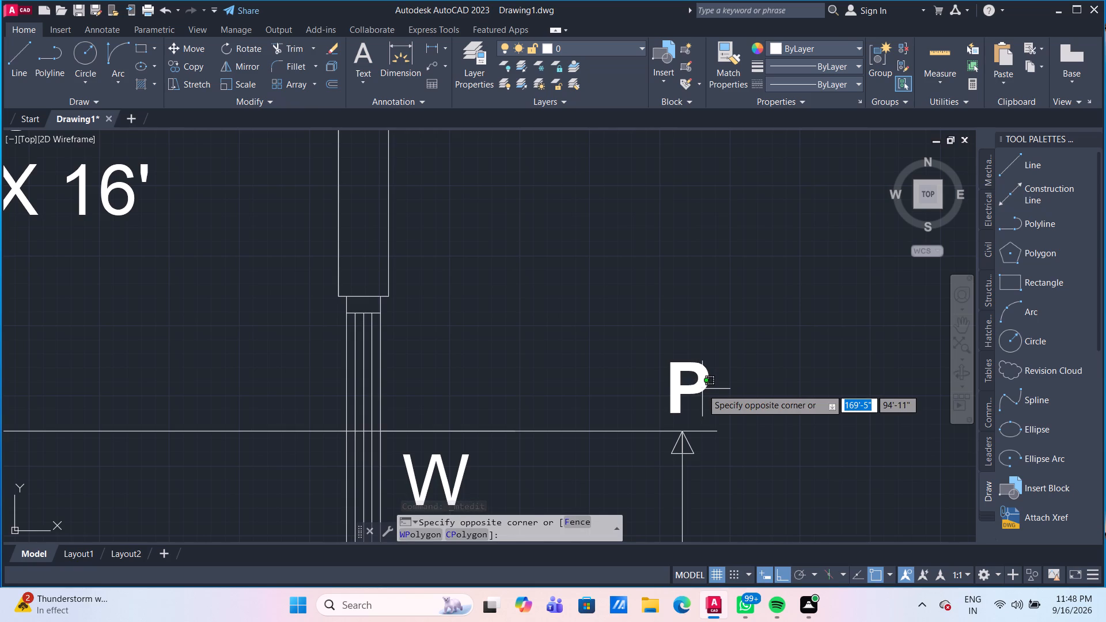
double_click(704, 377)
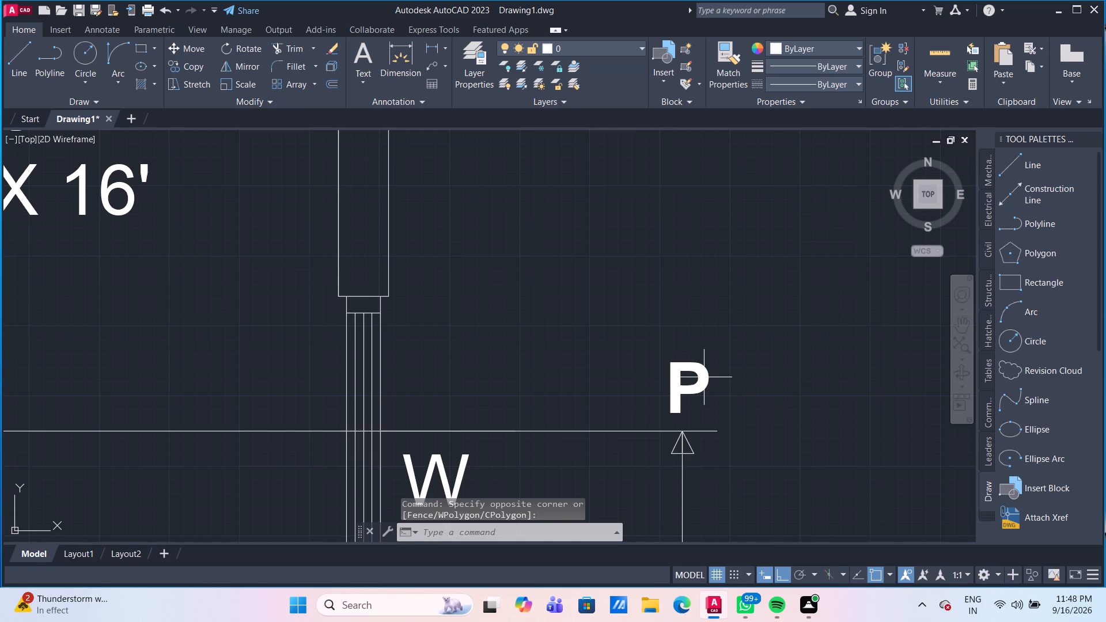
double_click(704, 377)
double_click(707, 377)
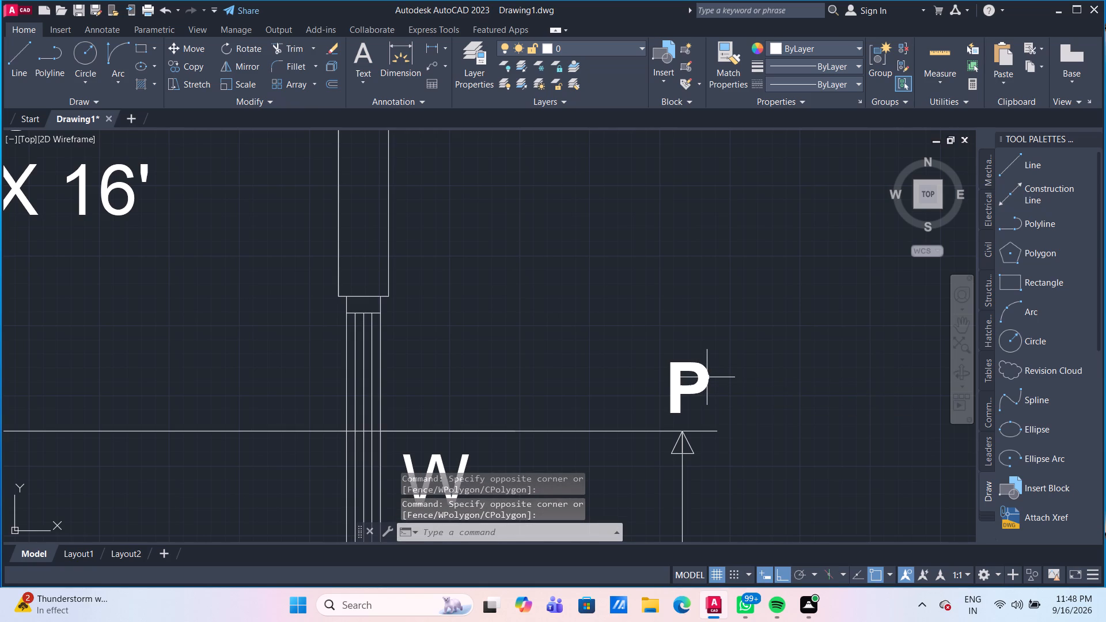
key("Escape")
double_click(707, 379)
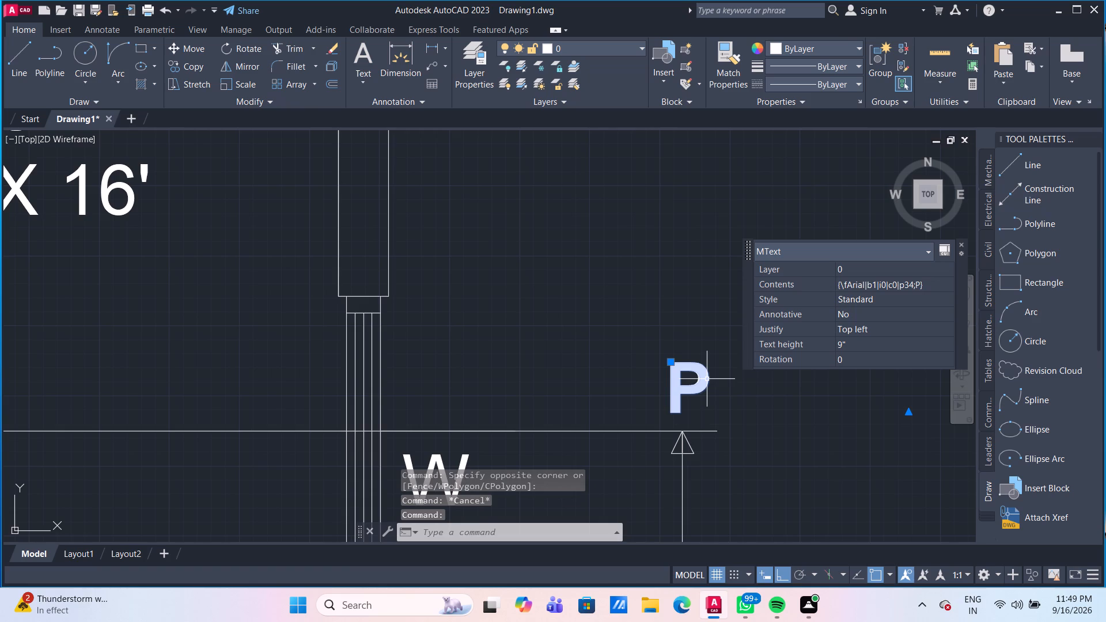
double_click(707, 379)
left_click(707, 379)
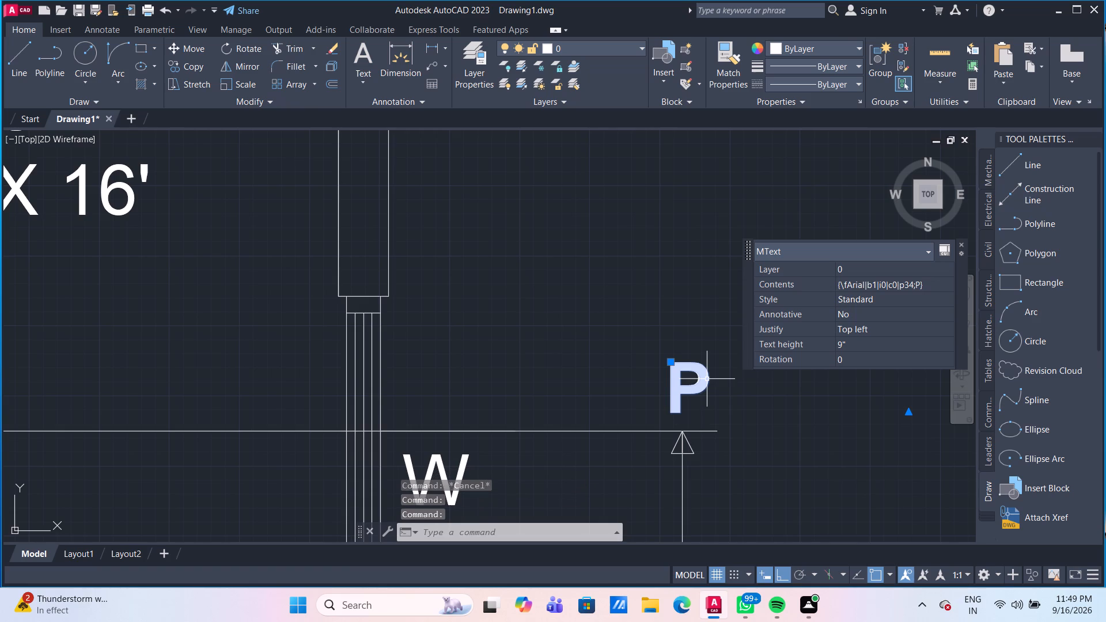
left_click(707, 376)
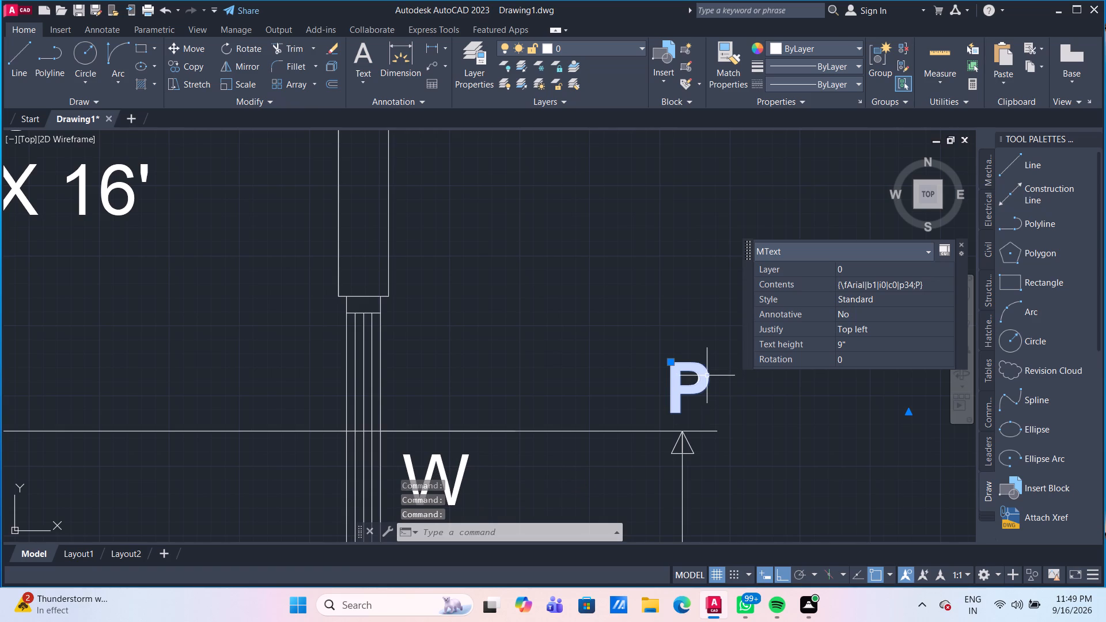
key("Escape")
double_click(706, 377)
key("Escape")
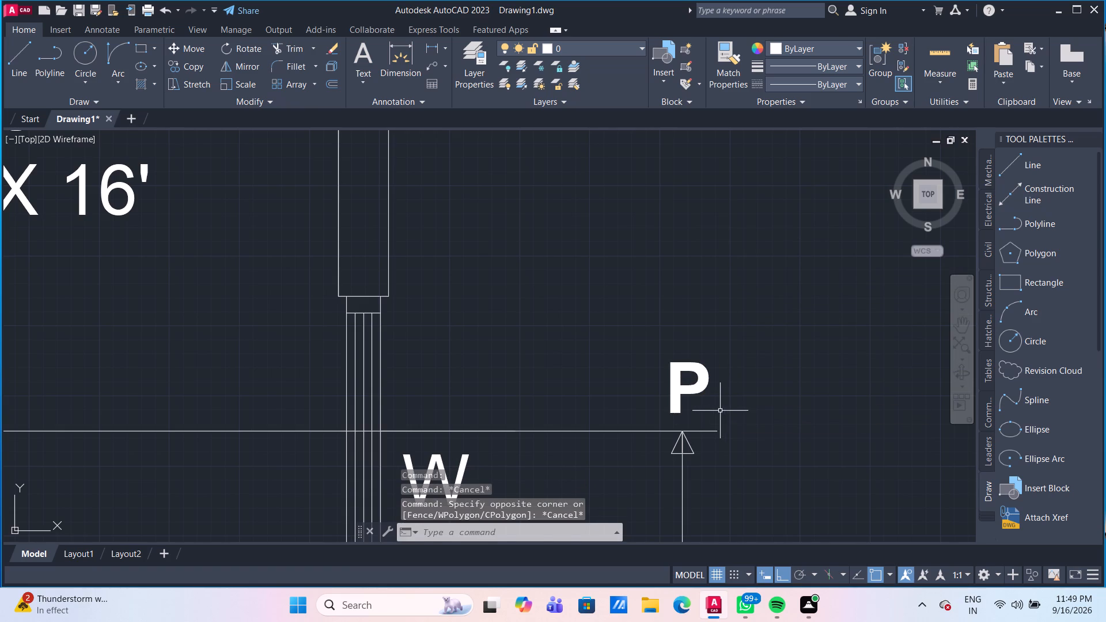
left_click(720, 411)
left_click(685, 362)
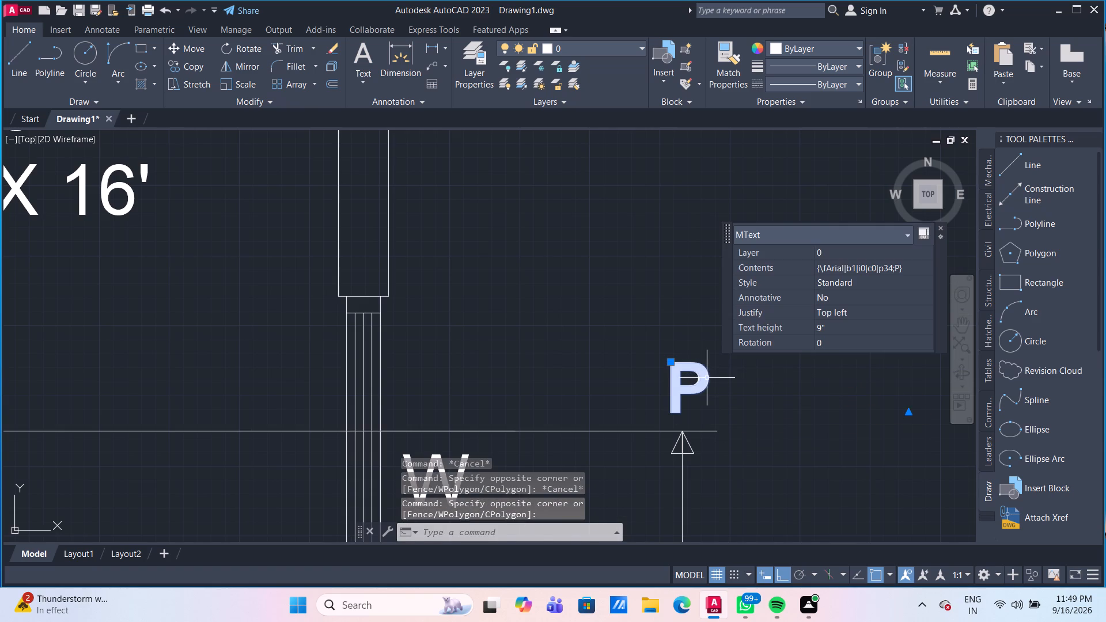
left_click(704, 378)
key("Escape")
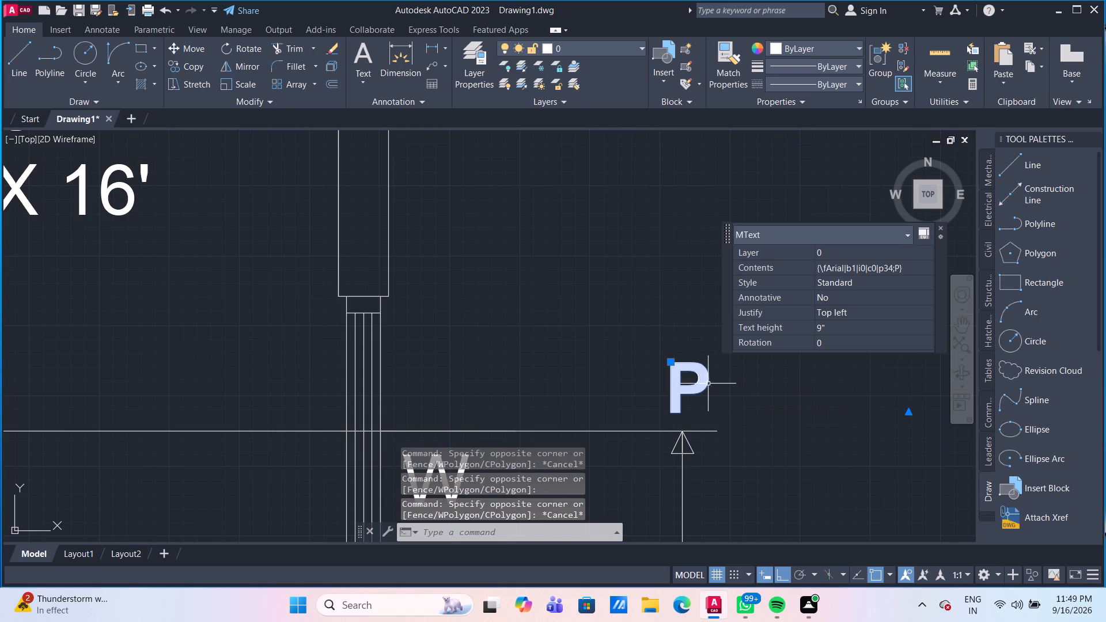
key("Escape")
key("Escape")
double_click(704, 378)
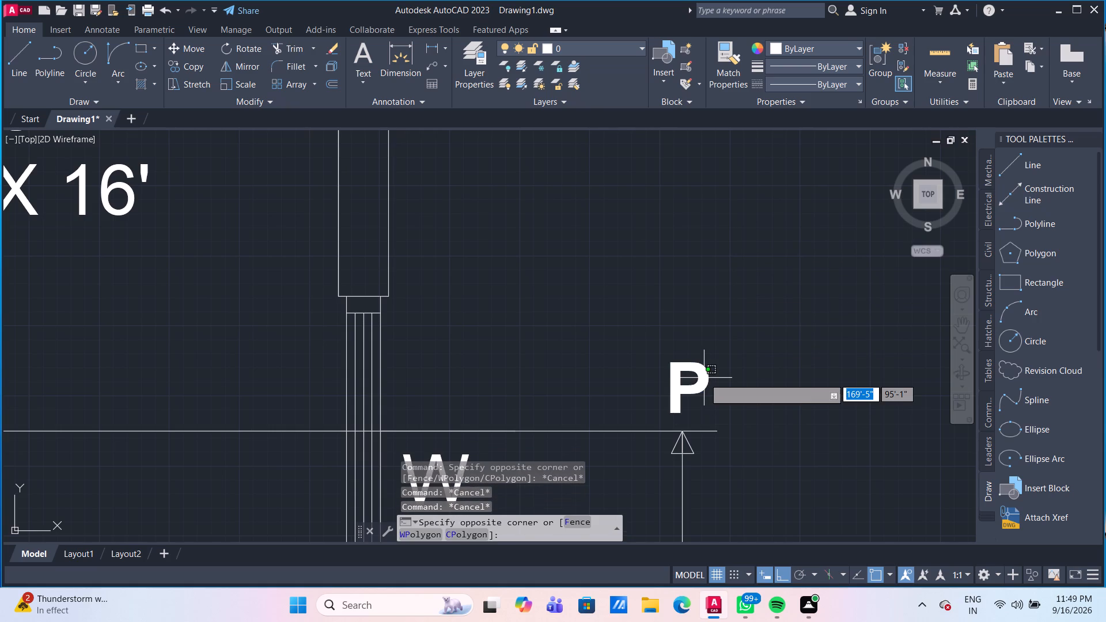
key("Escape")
Change the section label at the right end of the copied plan's section line, beside STUDY, to T.
double_click(681, 378)
double_click(681, 378)
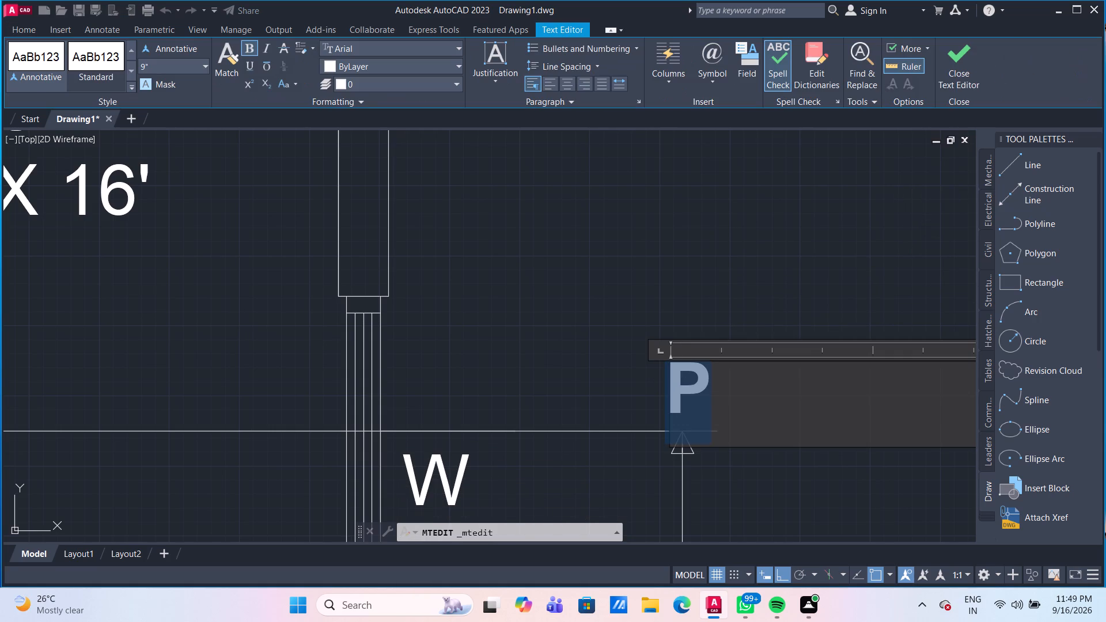
key("t")
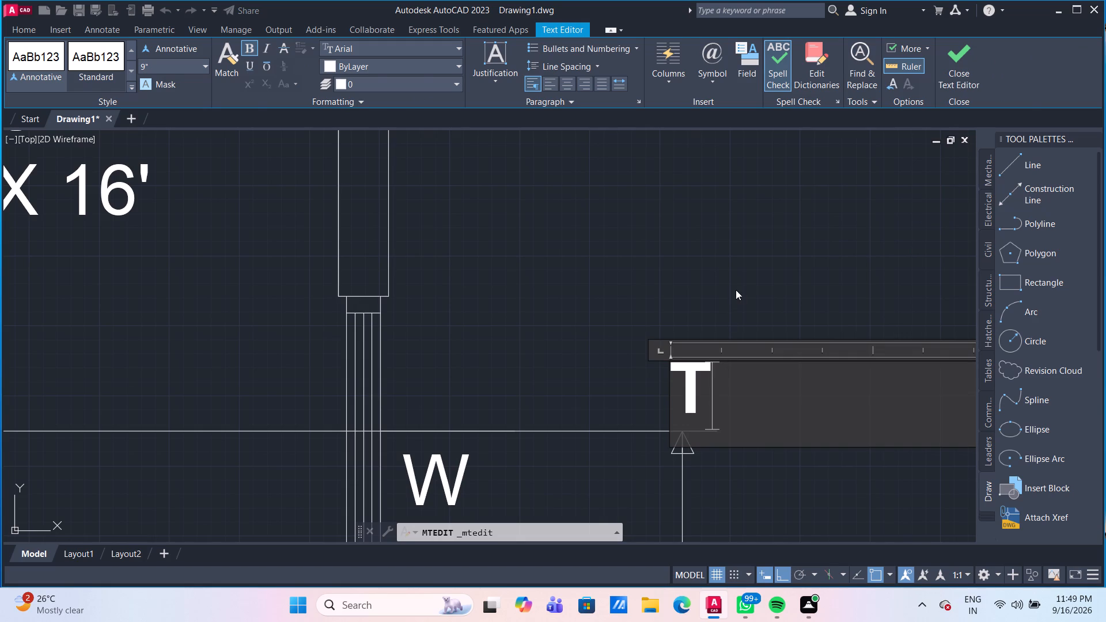
left_click(736, 290)
scroll(736, 290, "down", 5)
middle_click_drag(760, 347, 762, 391)
scroll(804, 420, "down", 1)
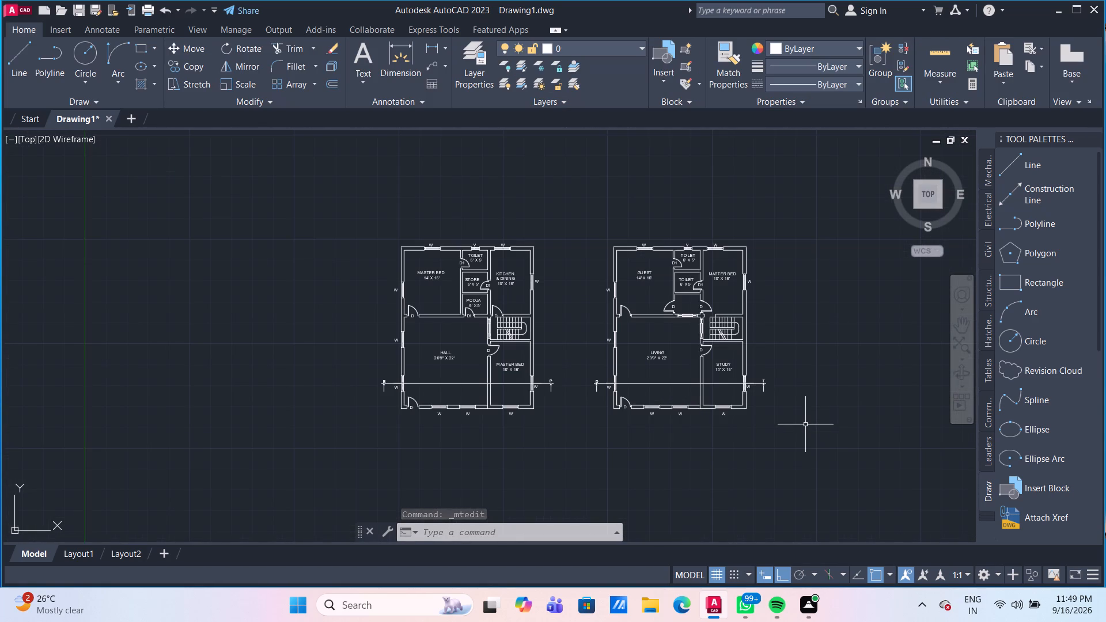
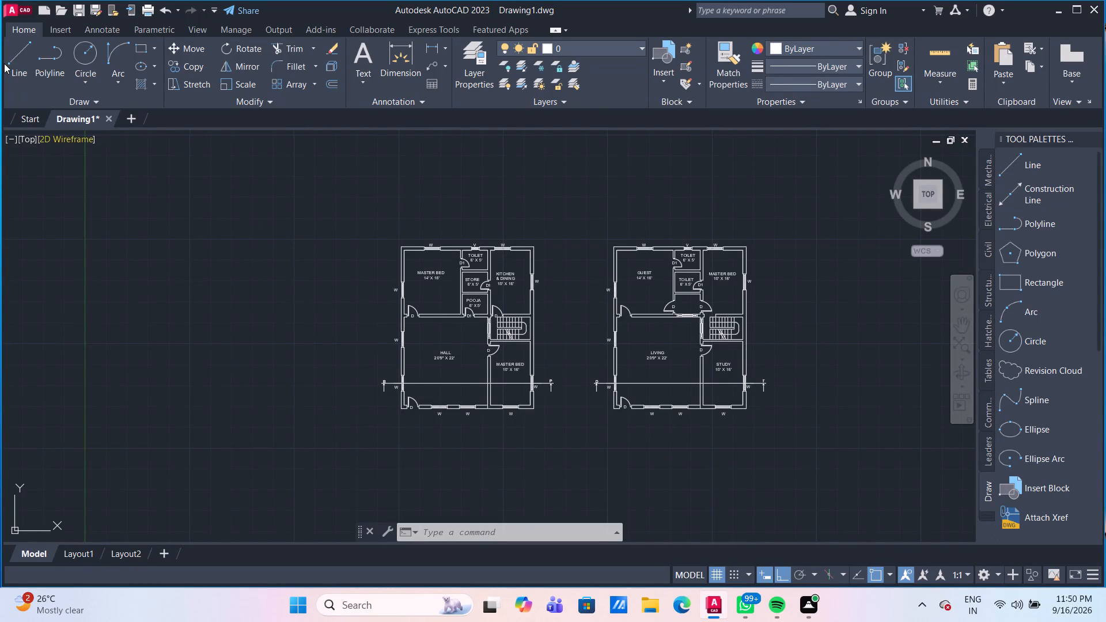
Draw a vertical projection line upward from the outer corner of the plan beside the GUEST room.
left_click(20, 59)
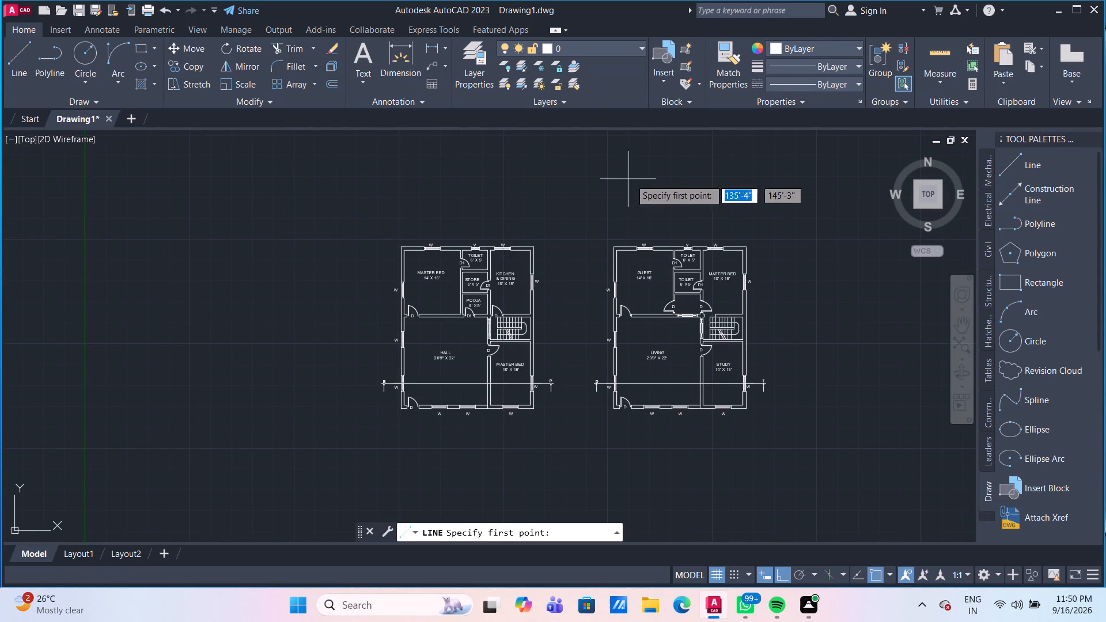
scroll(635, 215, "up", 2)
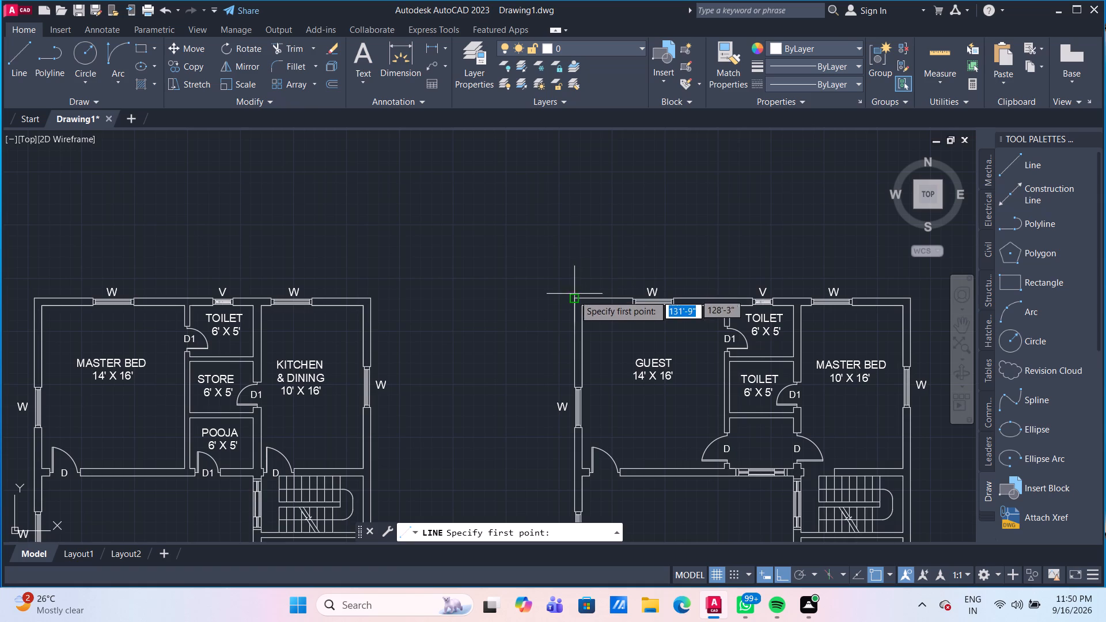
left_click_drag(575, 294, 578, 270)
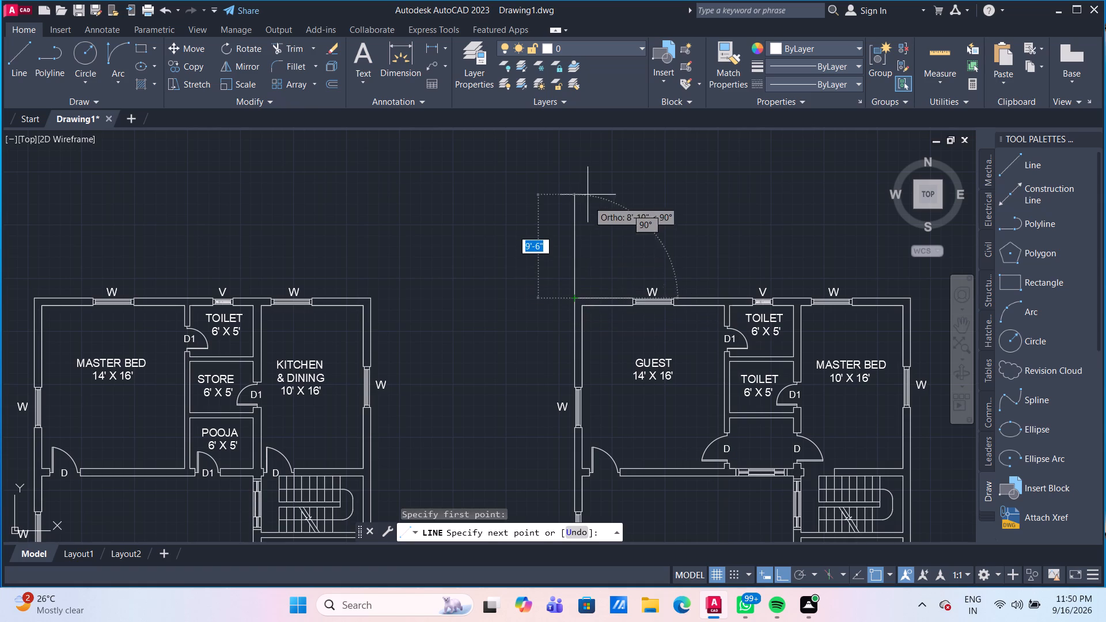
scroll(584, 181, "down", 2)
middle_click_drag(582, 195, 563, 256)
scroll(562, 225, "down", 1)
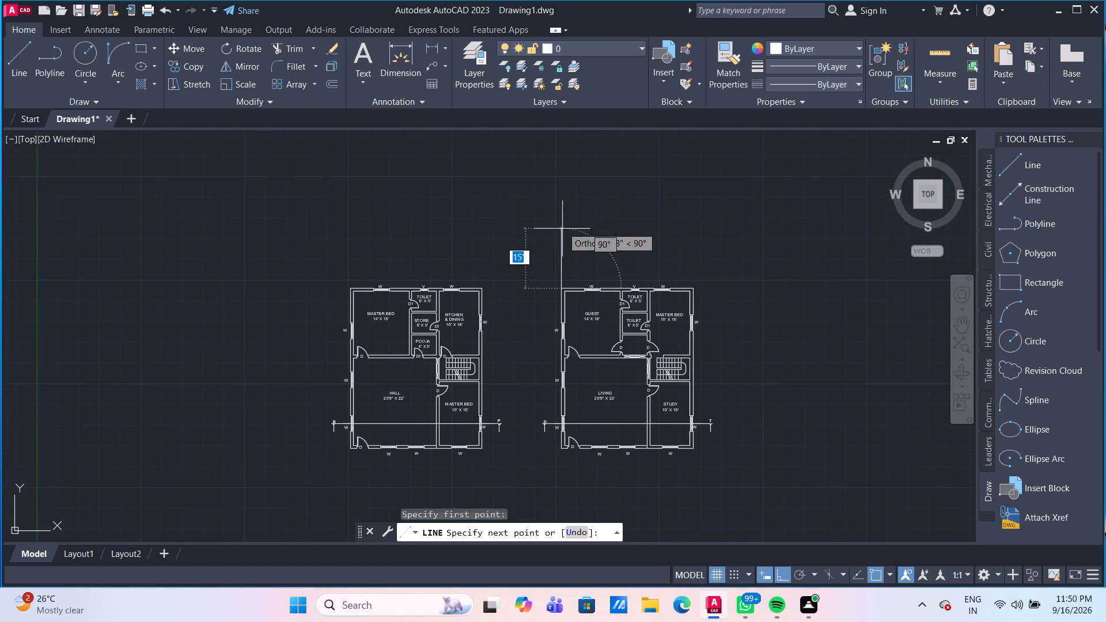
left_click(563, 184)
key("Escape")
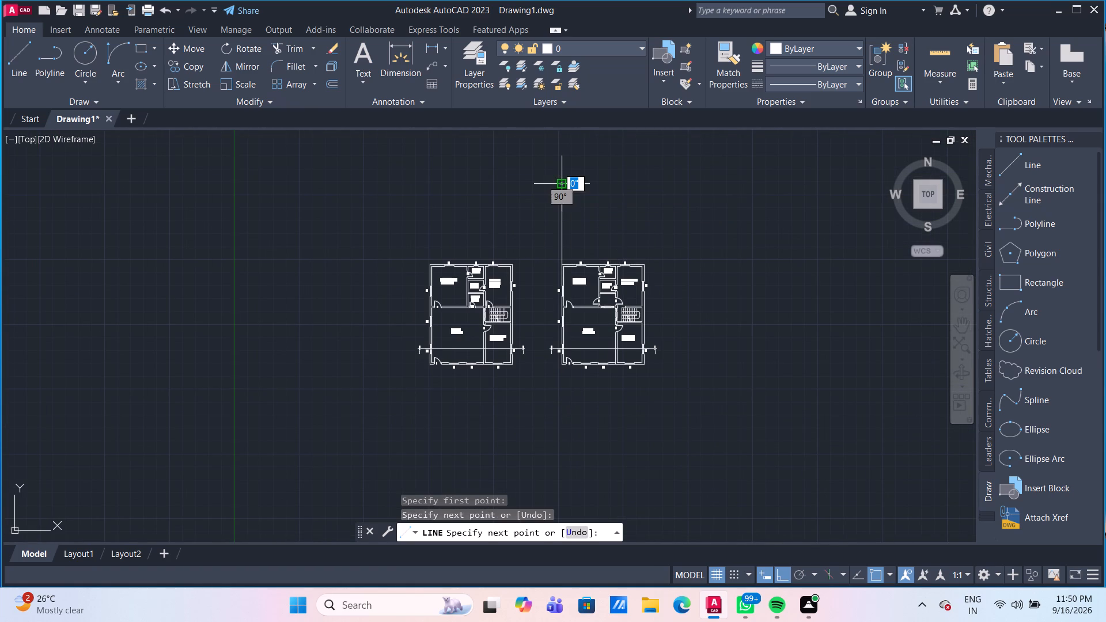
Draw a matching vertical line about 31'-9" long upward from the outer corner beside the 10' x 16' MASTER BED of the GUEST-room plan.
left_click(14, 59)
scroll(669, 256, "up", 1)
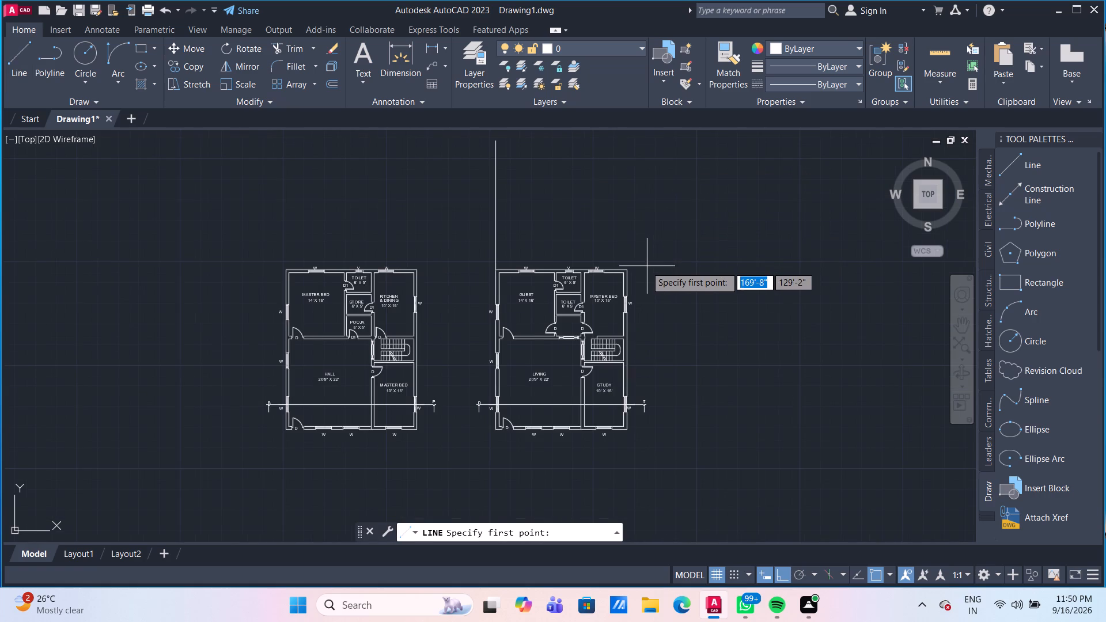
scroll(641, 267, "up", 1)
left_click(619, 269)
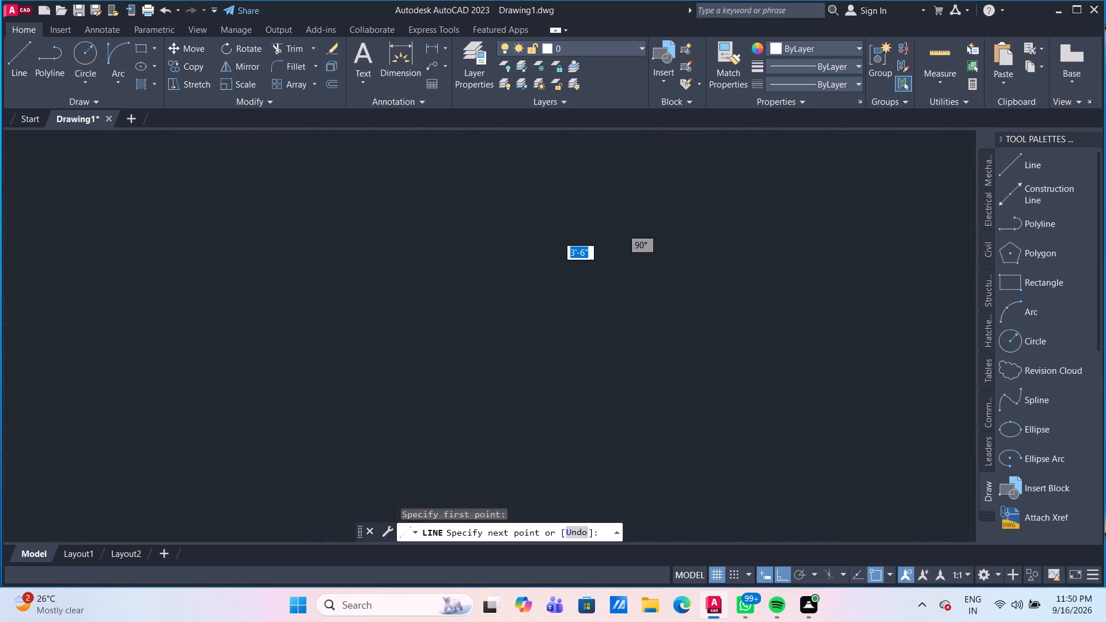
scroll(611, 122, "down", 4)
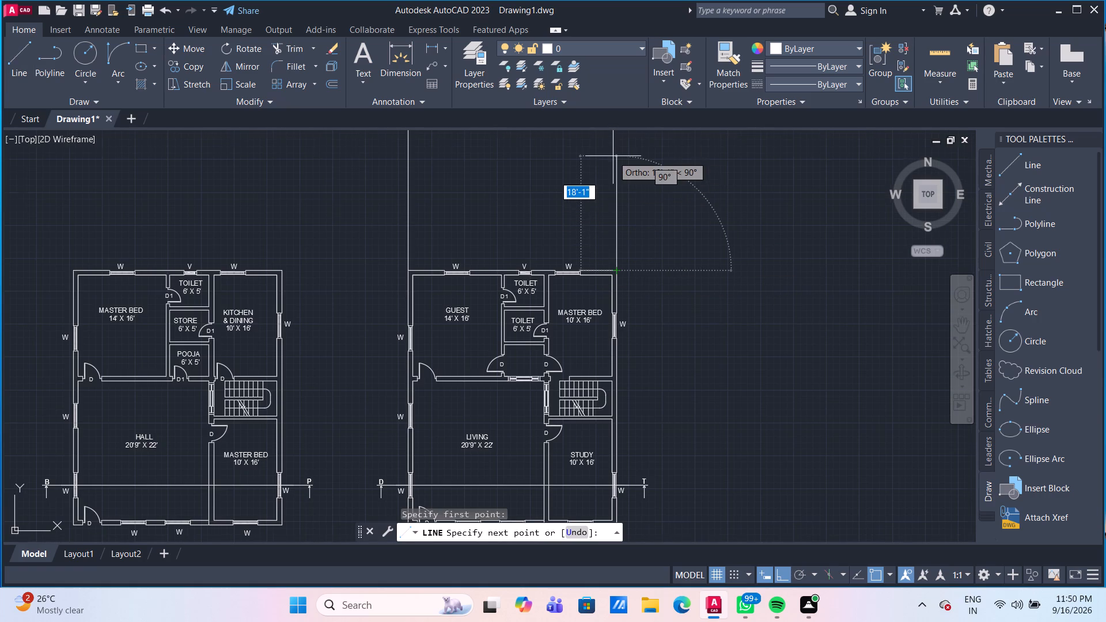
middle_click_drag(613, 196, 607, 245)
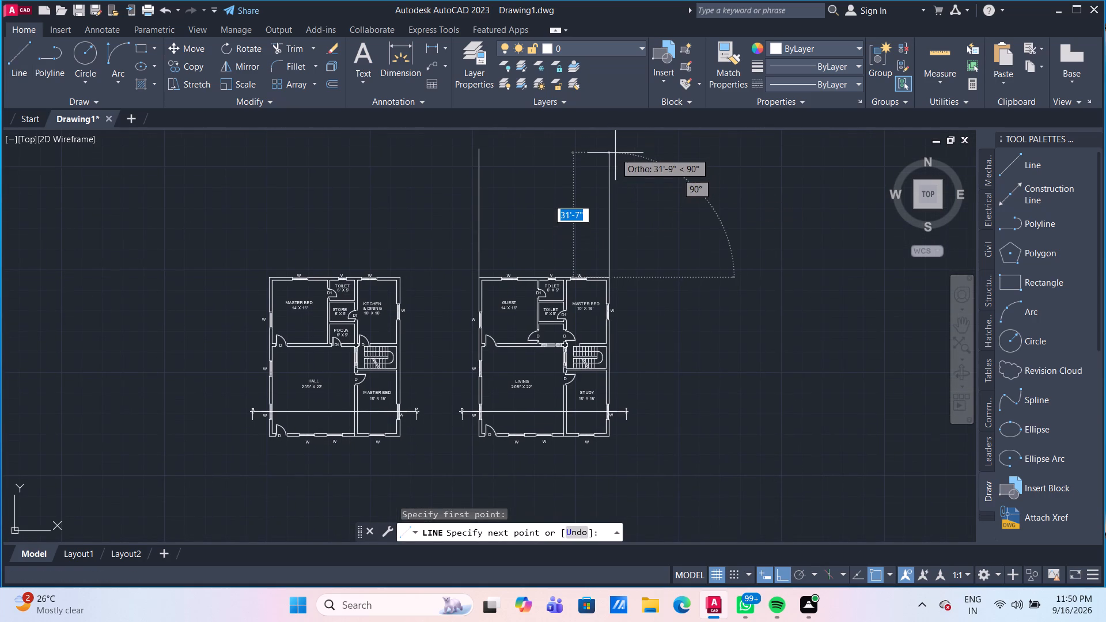
left_click(615, 153)
key("Escape")
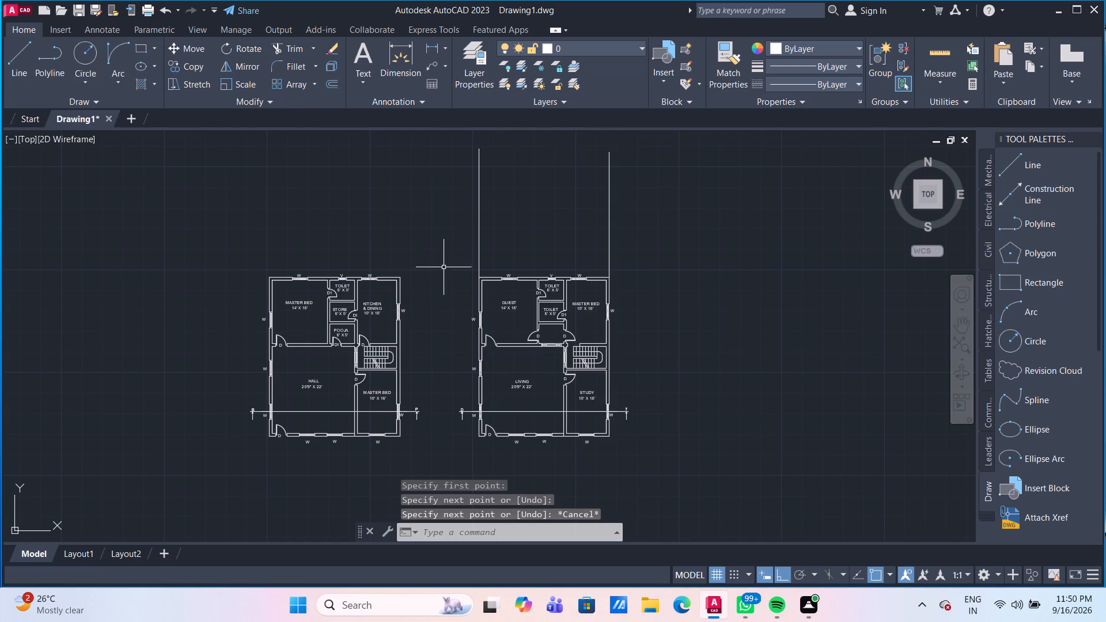
Check the wall dimensions around the GUEST room's outer corner with Quick Measure.
scroll(444, 267, "up", 2)
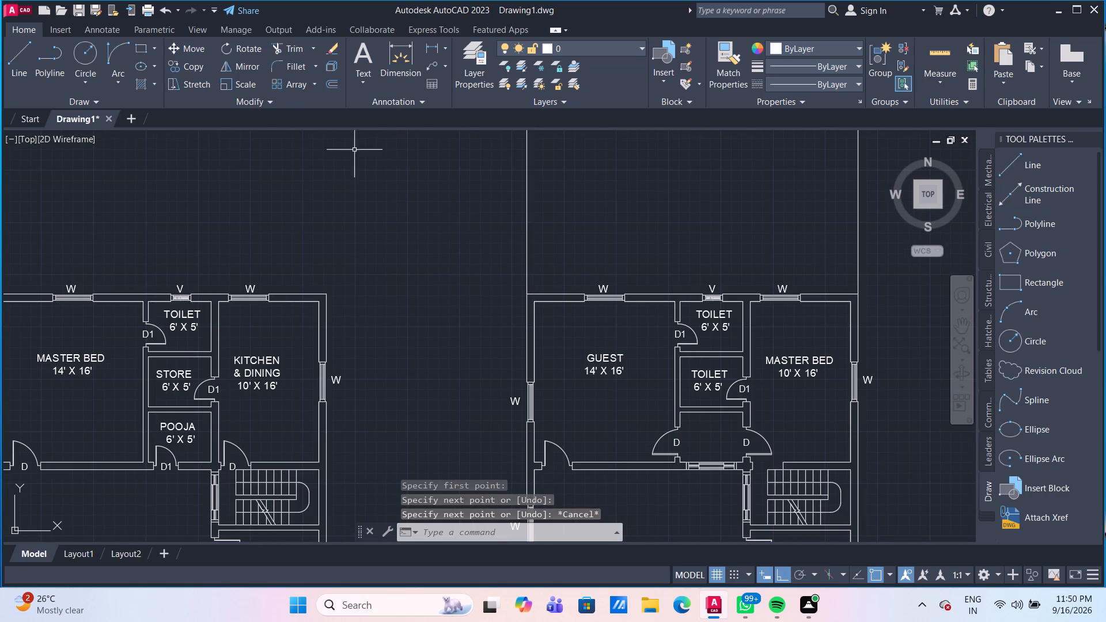
left_click(927, 51)
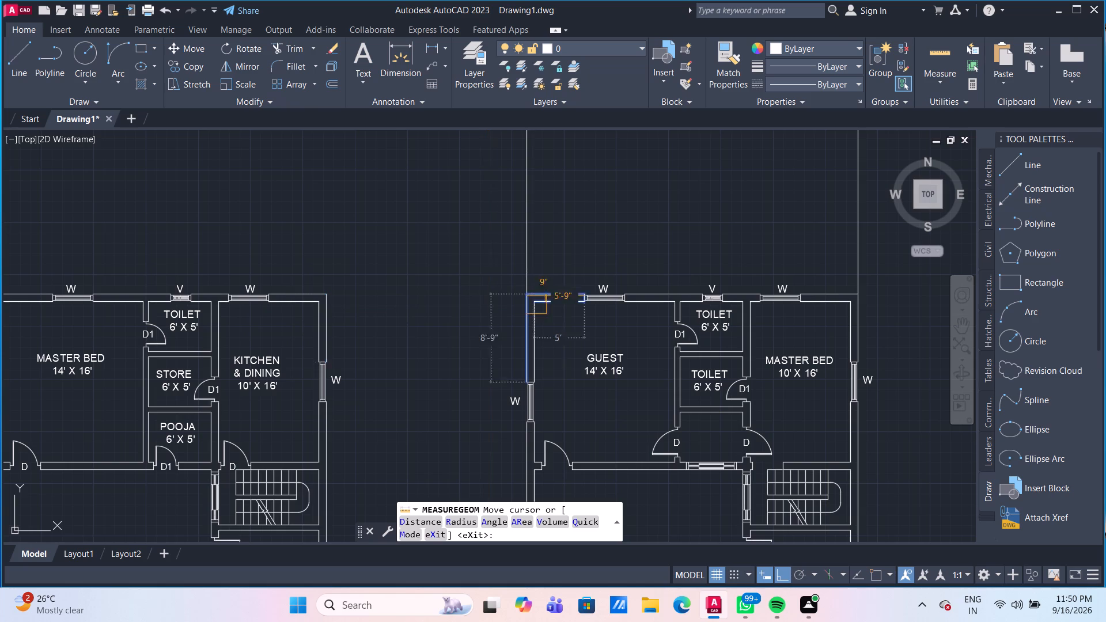
scroll(661, 273, "down", 2)
key("Escape")
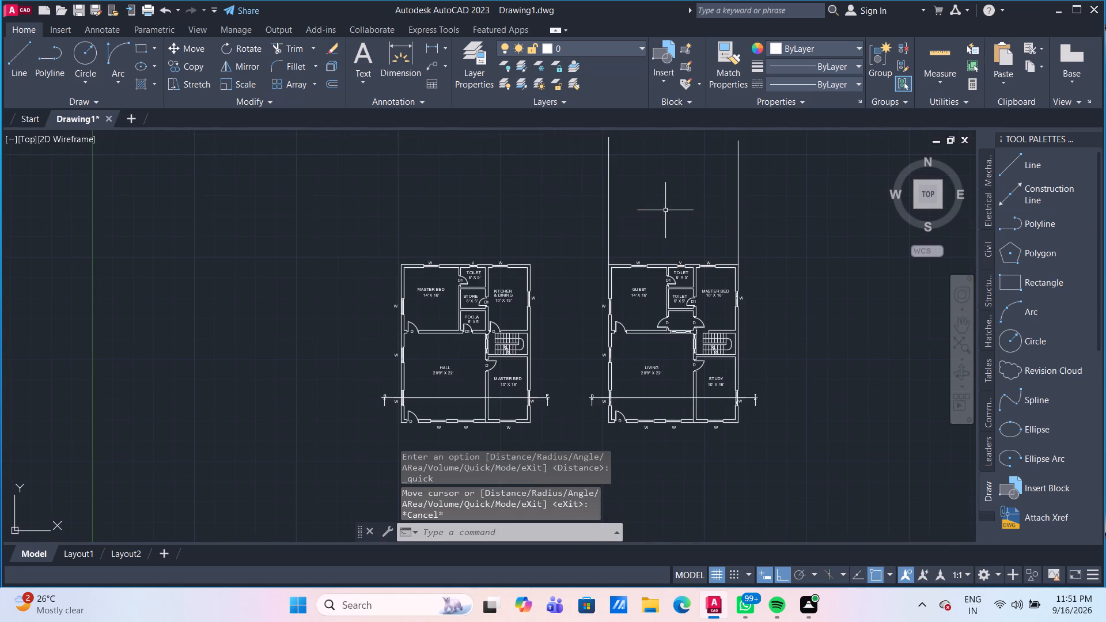
Offset the outer wall line above the GUEST-room plan's MASTER BED upward by 20' between the projection lines.
middle_click_drag(672, 211, 581, 241)
scroll(605, 263, "up", 2)
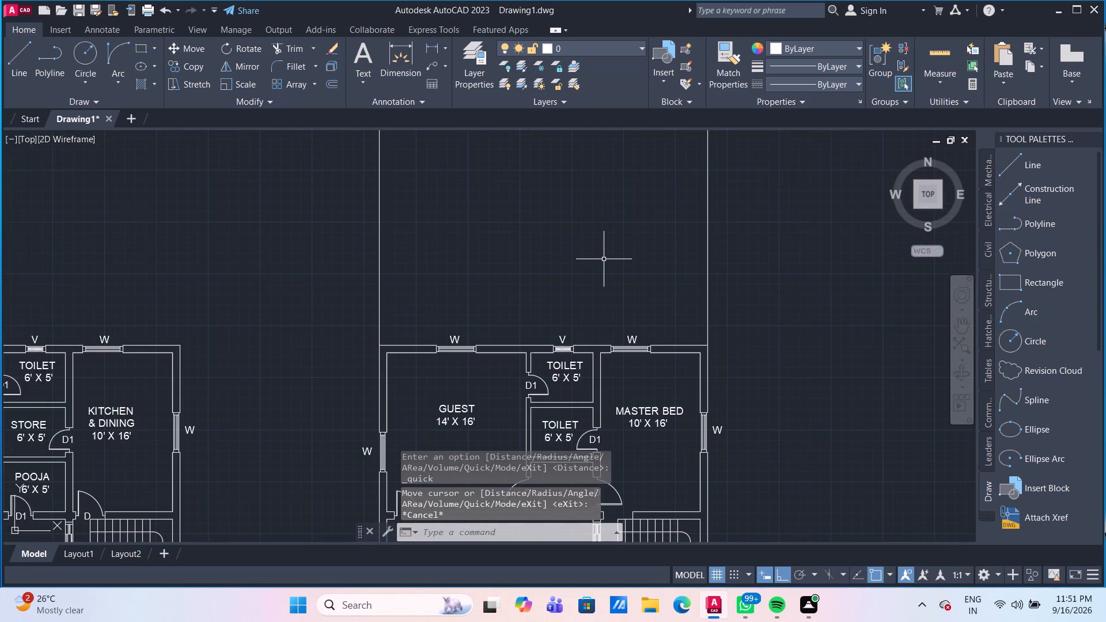
key("o")
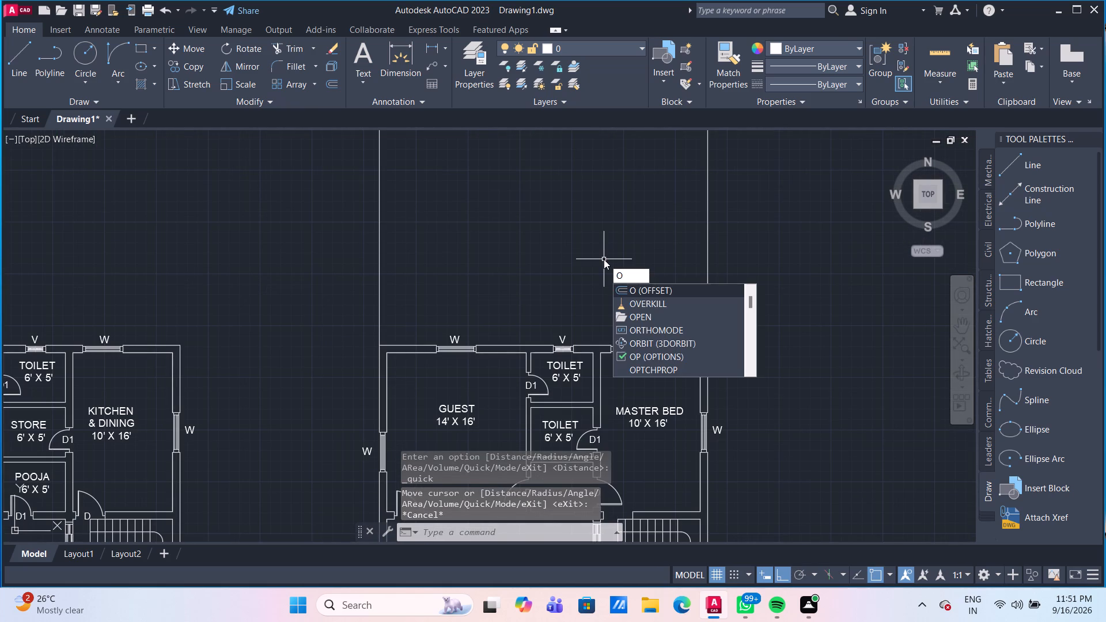
key("Return")
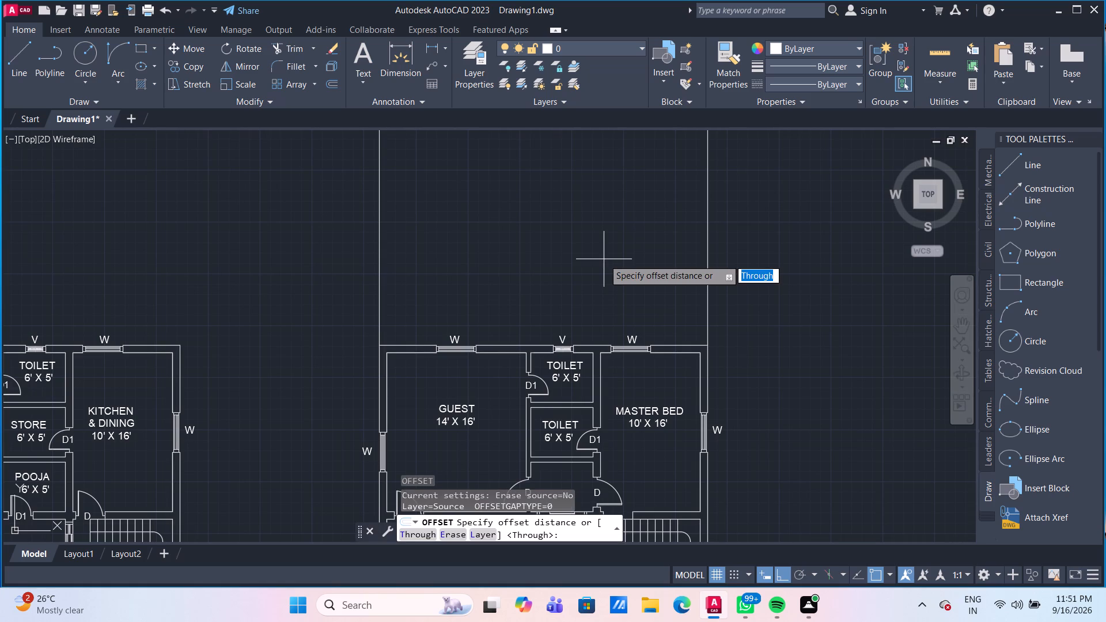
key("Return")
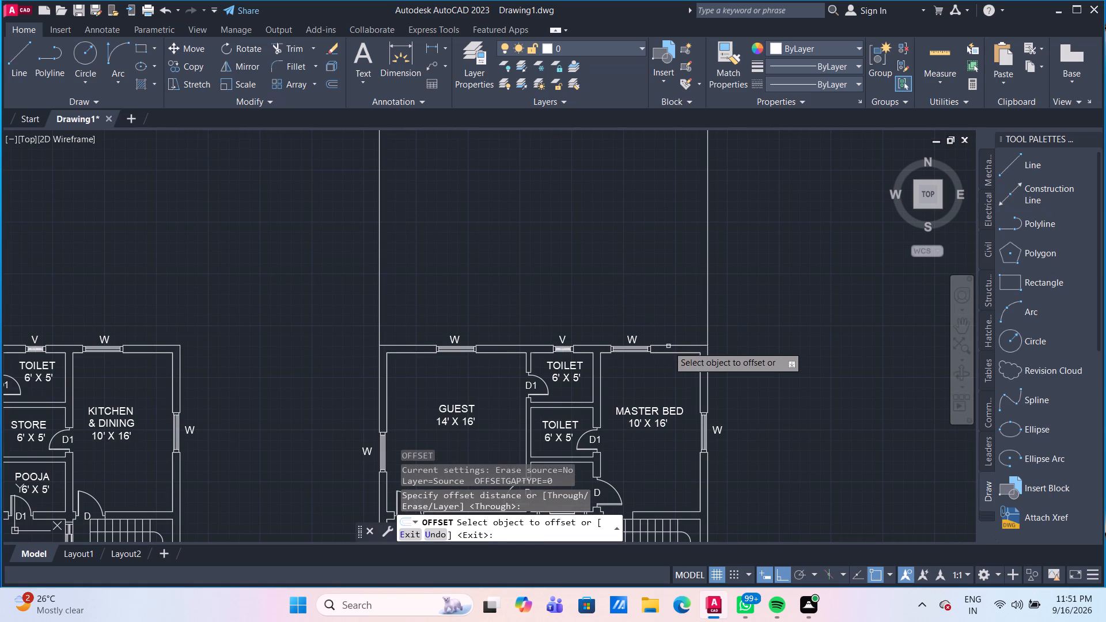
left_click_drag(668, 346, 674, 325)
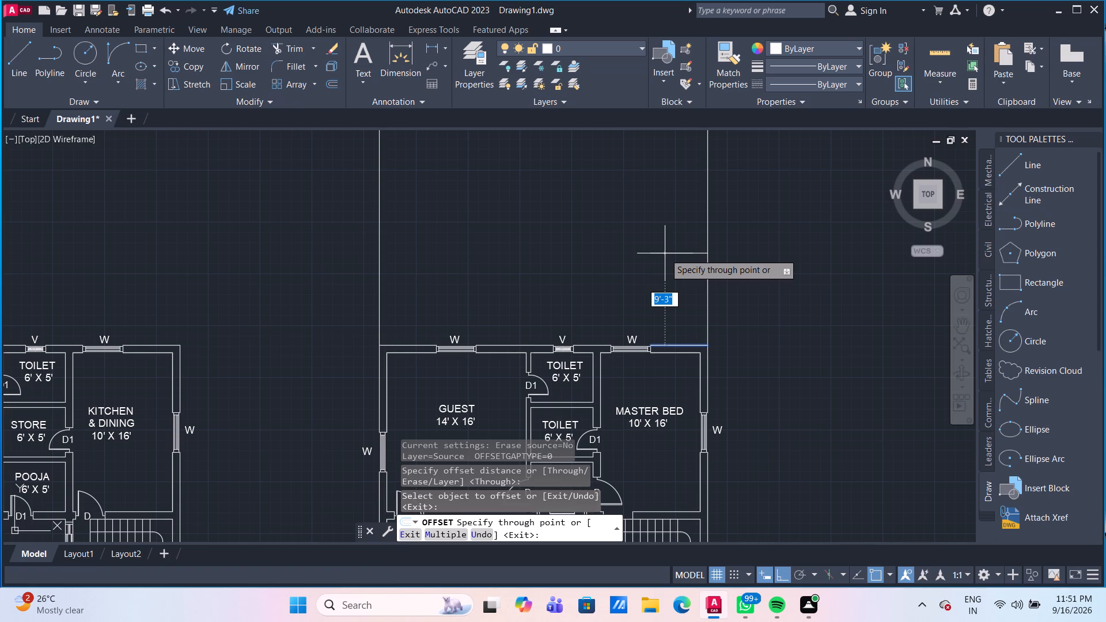
key("2")
type("0'")
key("Return")
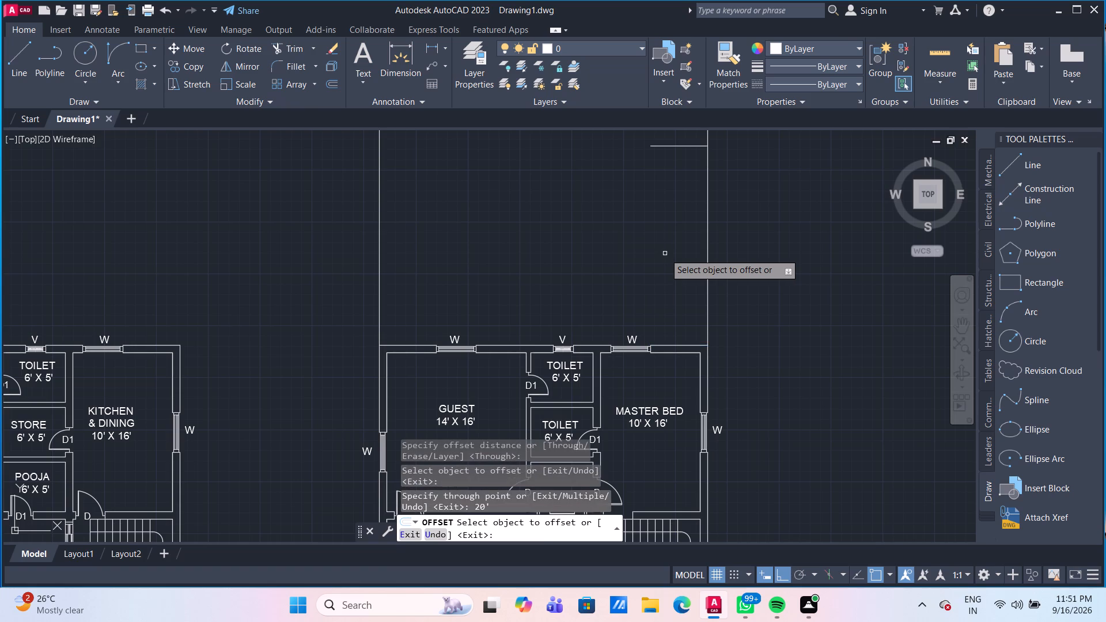
scroll(665, 253, "down", 4)
scroll(672, 253, "up", 2)
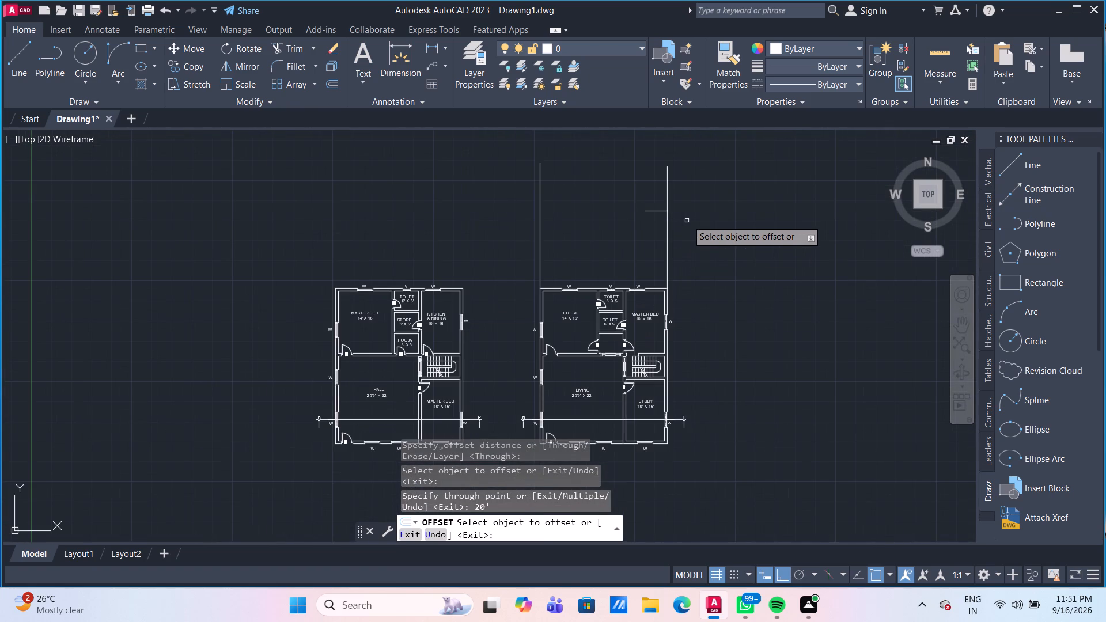
type("EX")
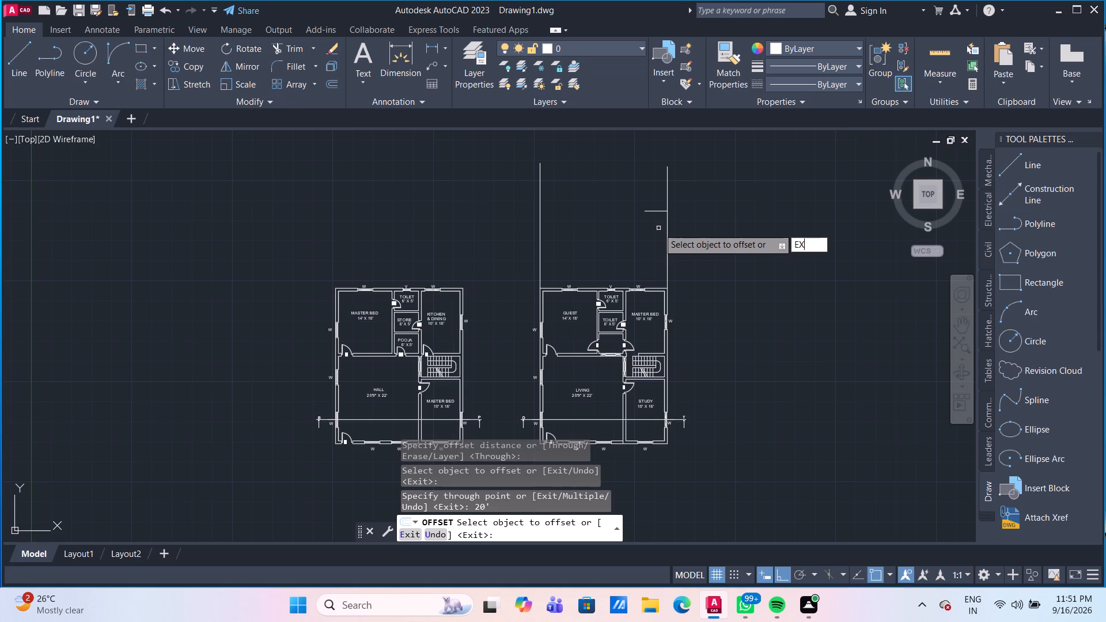
key("Escape")
Extend the short offset line across to the projection line above the GUEST room's outer corner.
type("EX")
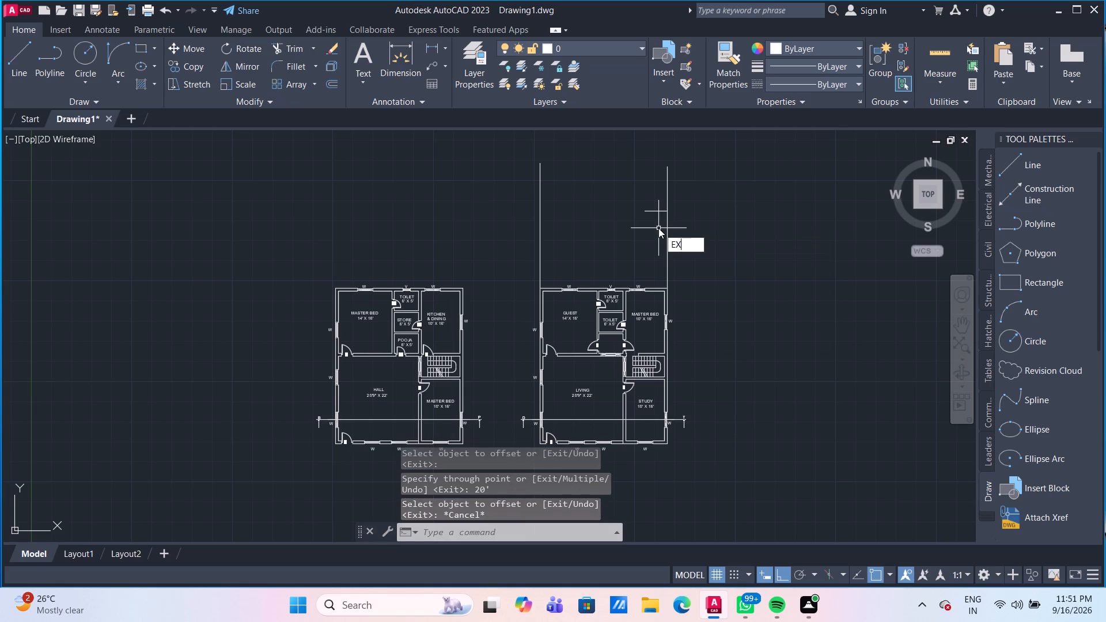
key("Return")
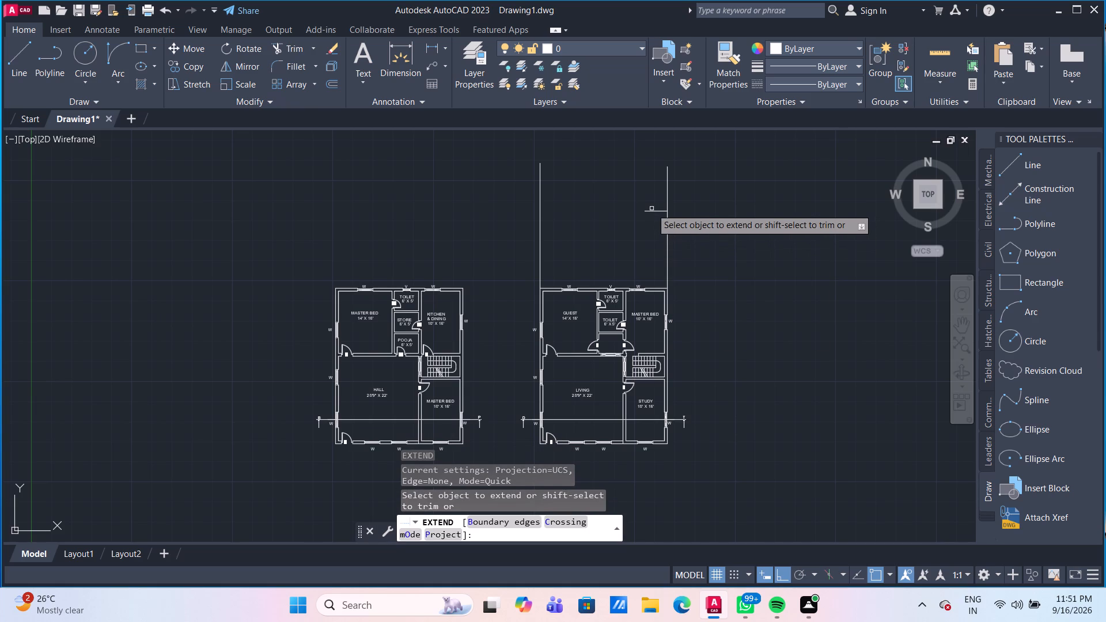
left_click(652, 212)
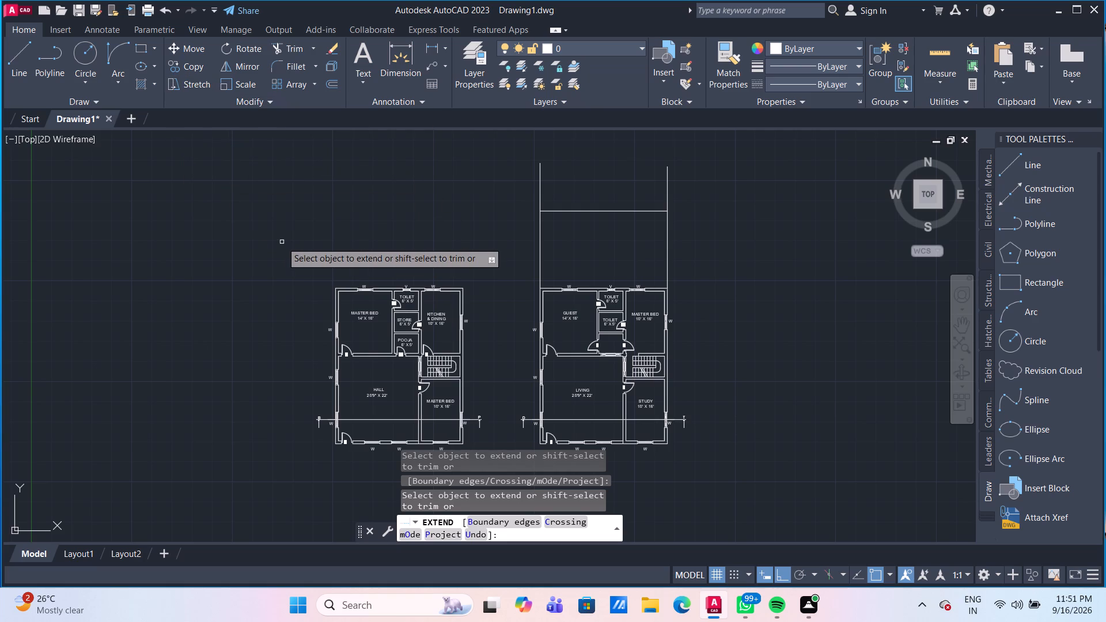
key("Escape")
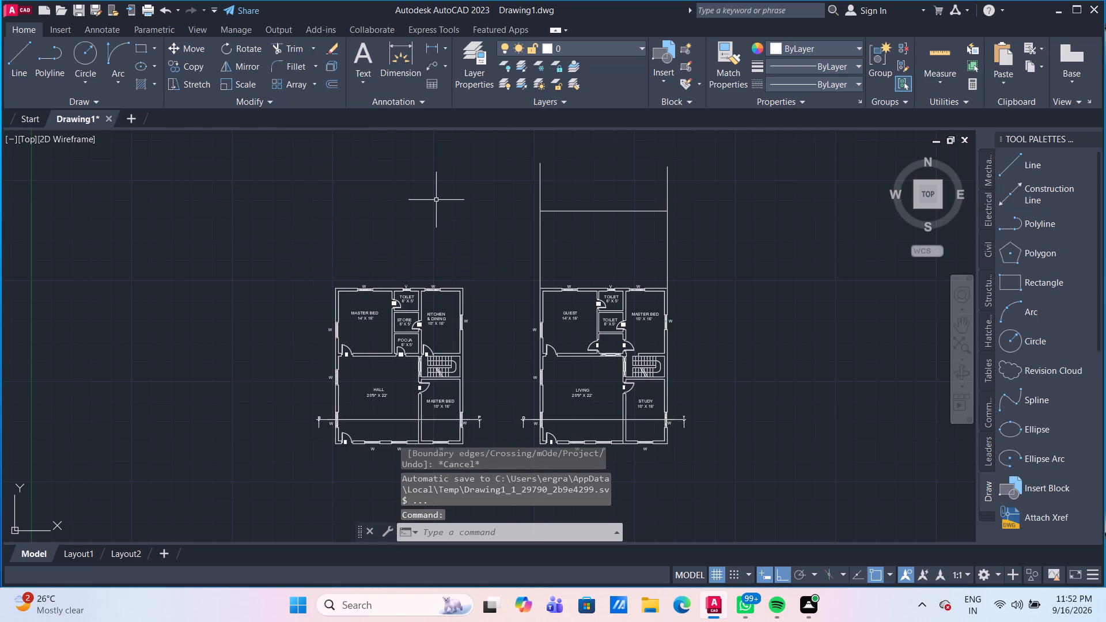
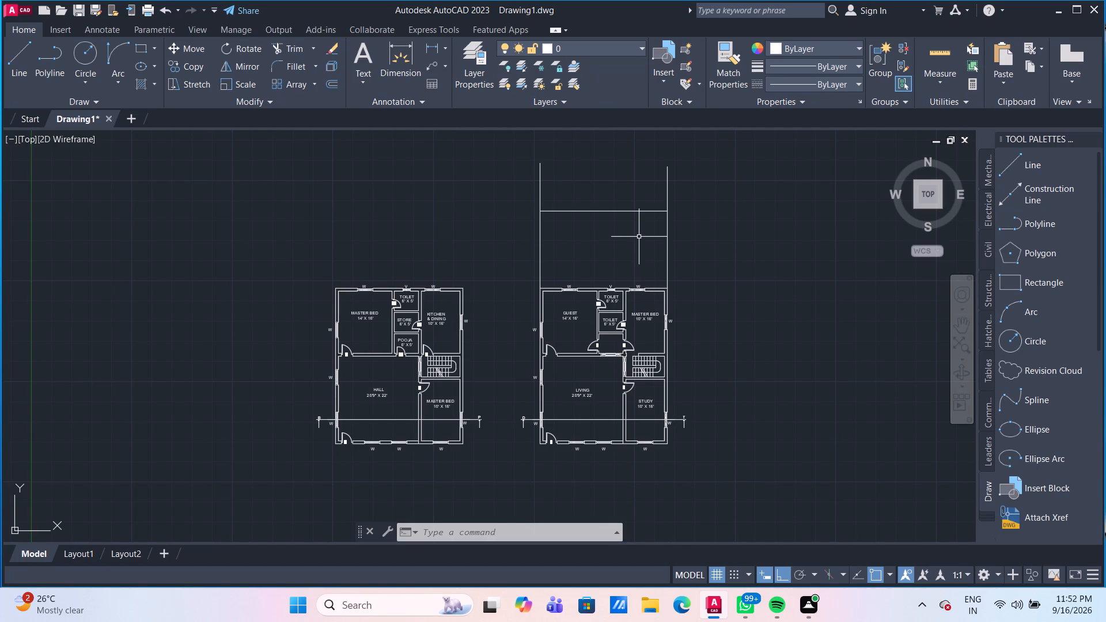
Offset the horizontal line between the projection lines above the GUEST-room plan upward by 6".
scroll(609, 223, "up", 2)
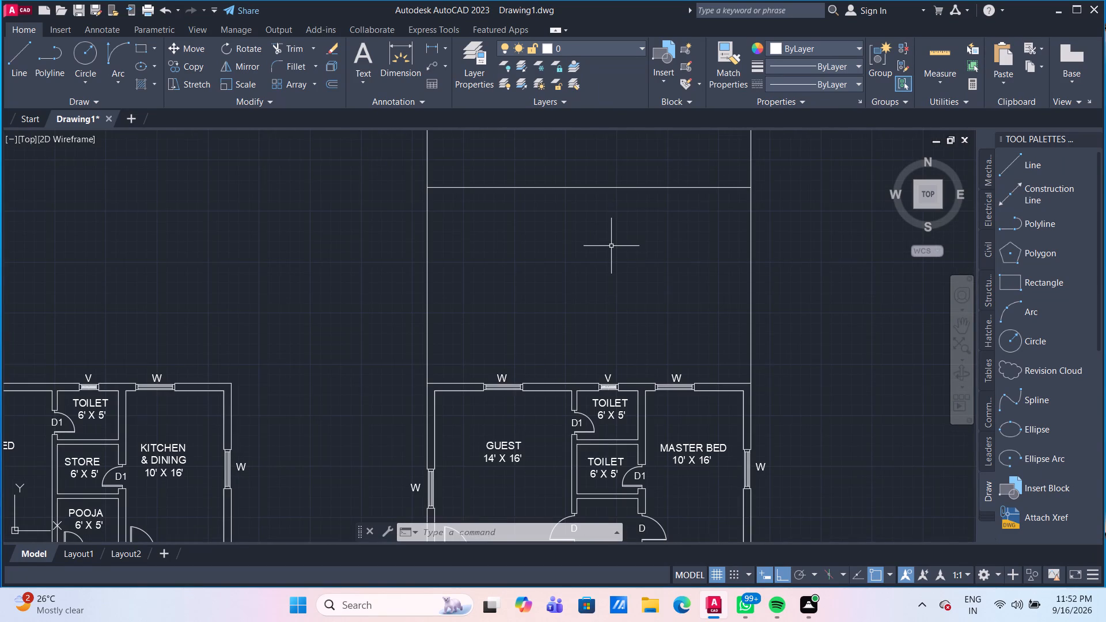
scroll(611, 248, "down", 2)
middle_click_drag(611, 248, 607, 305)
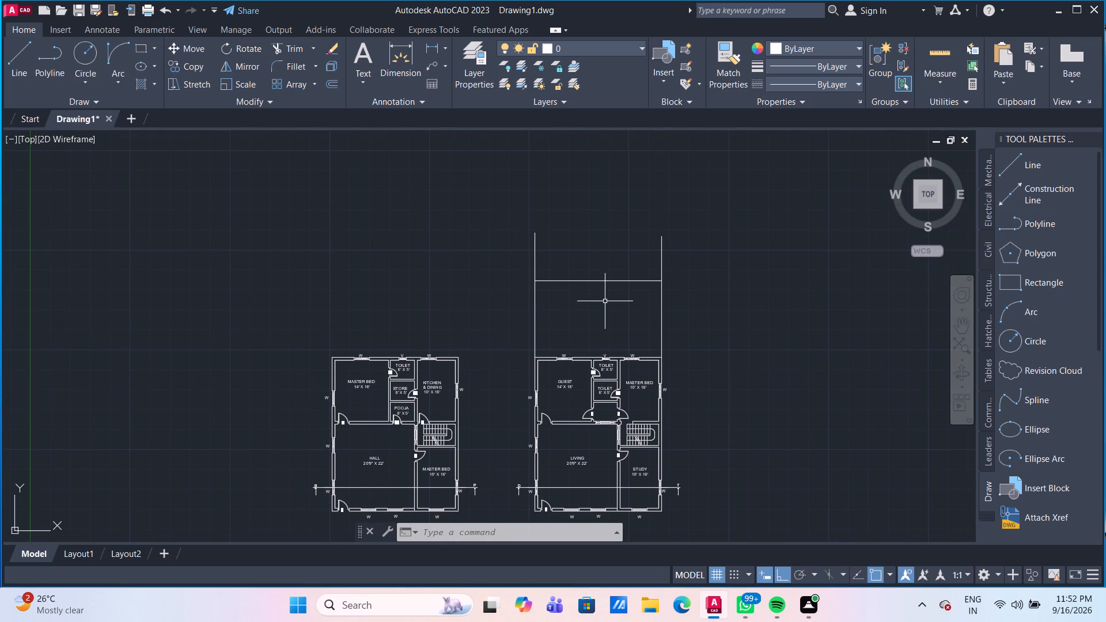
scroll(605, 301, "up", 1)
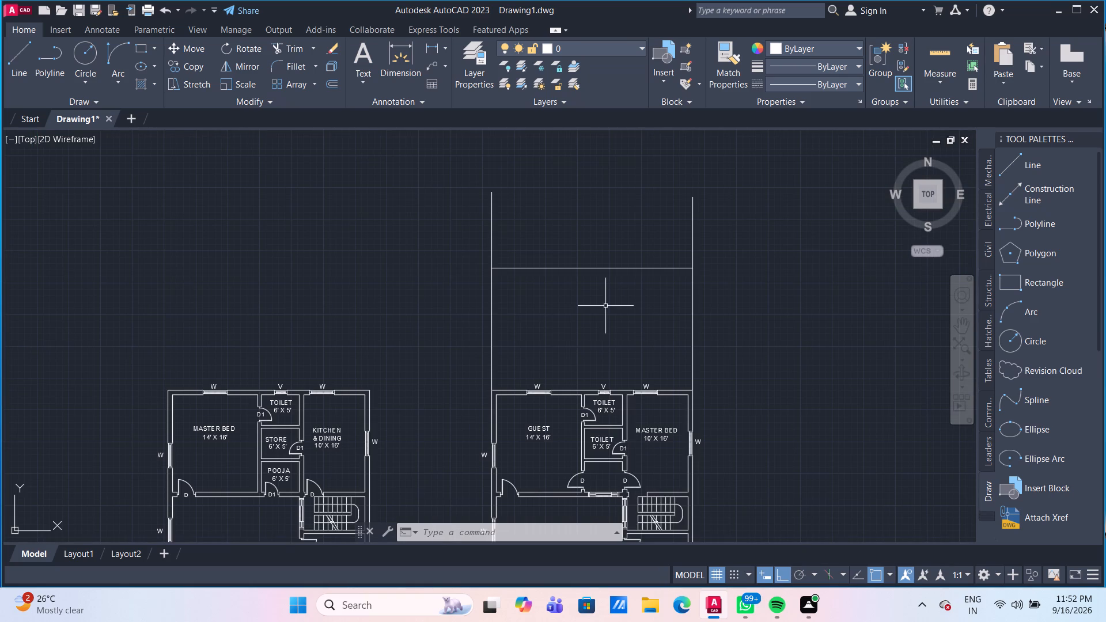
key("o")
key("Return")
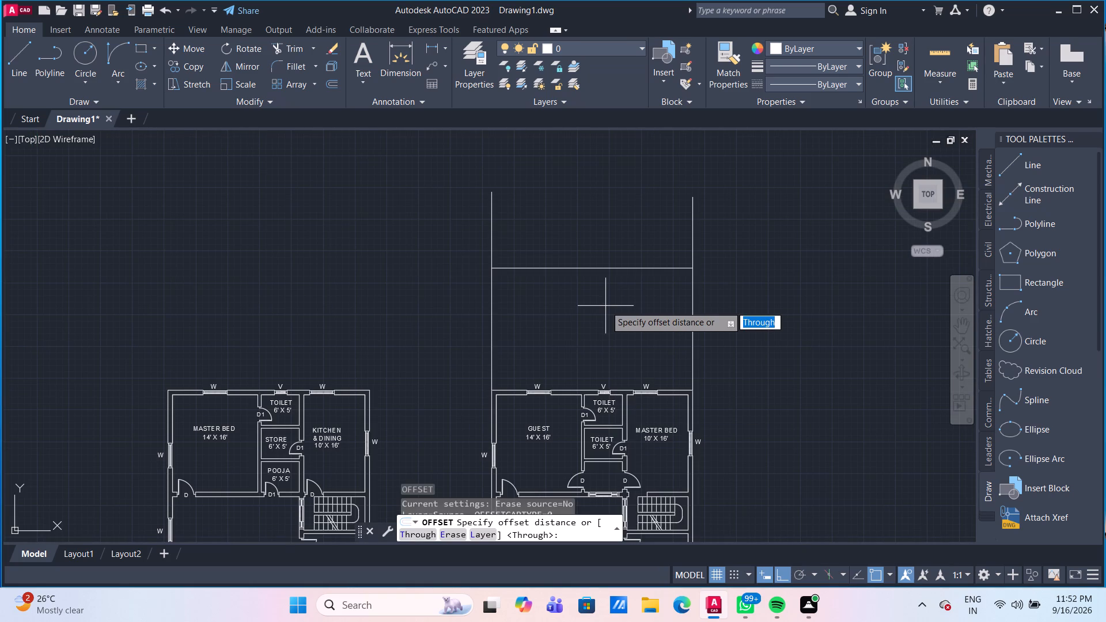
key("Return")
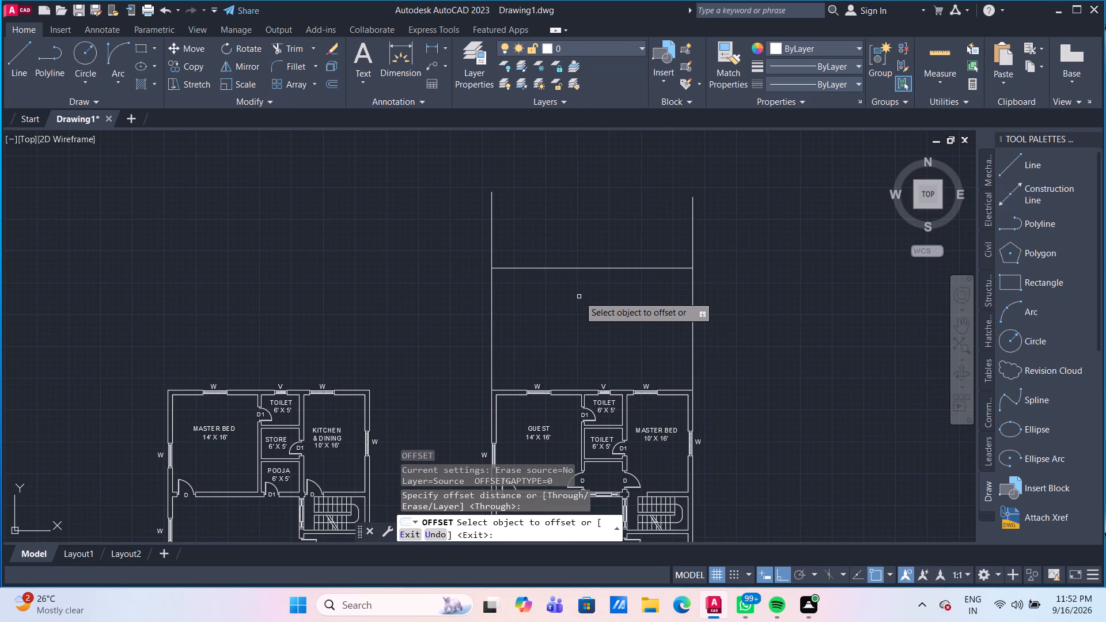
left_click(589, 269)
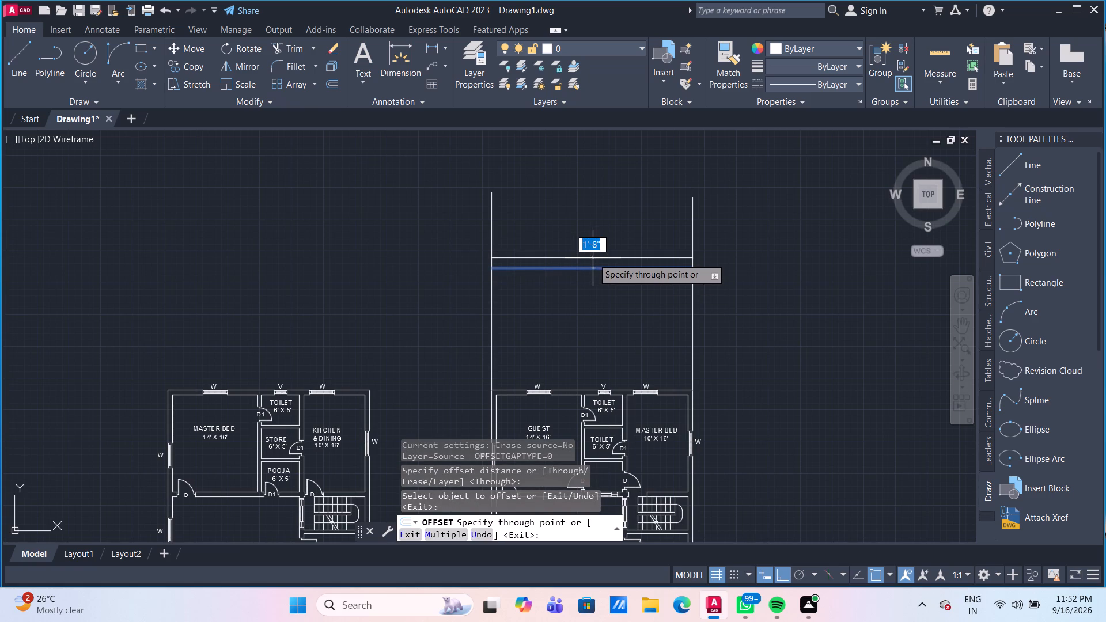
key("6")
key("shift+quotedbl")
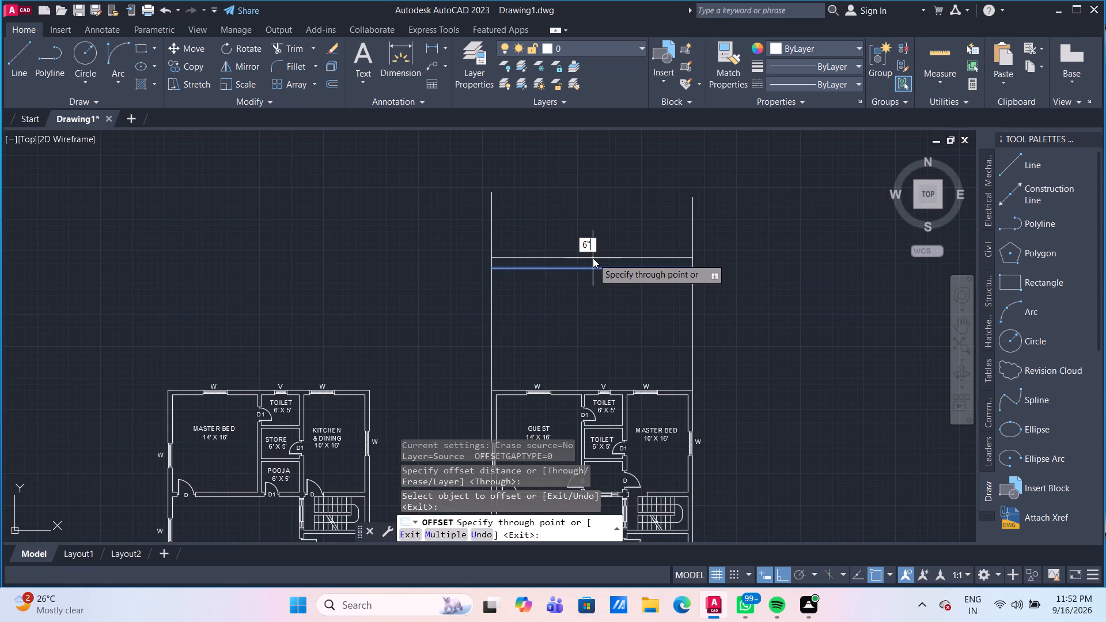
key("Return")
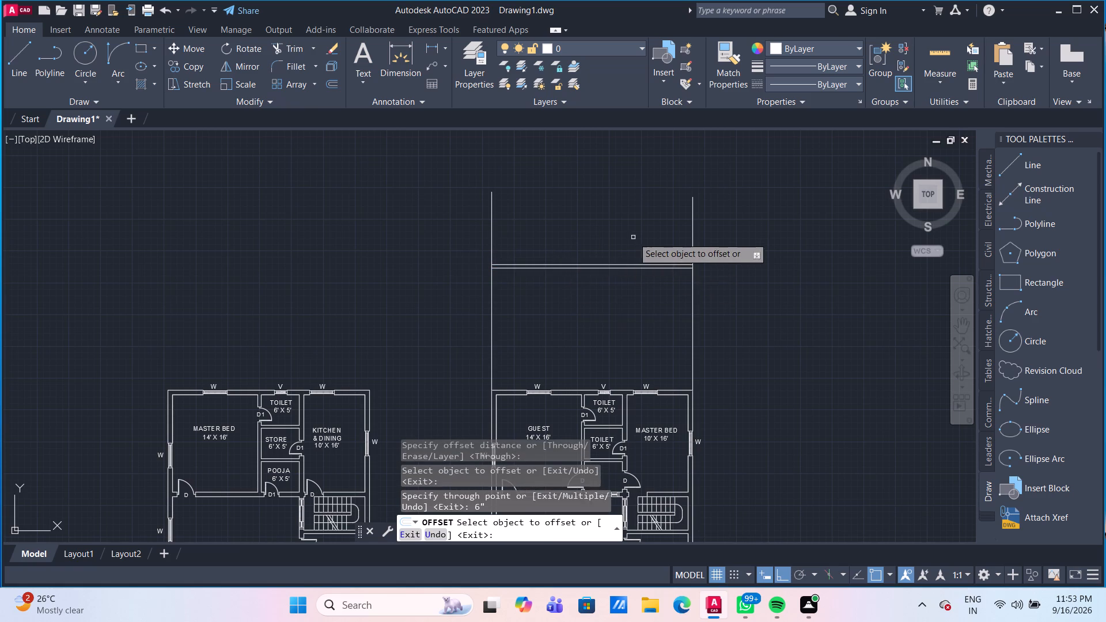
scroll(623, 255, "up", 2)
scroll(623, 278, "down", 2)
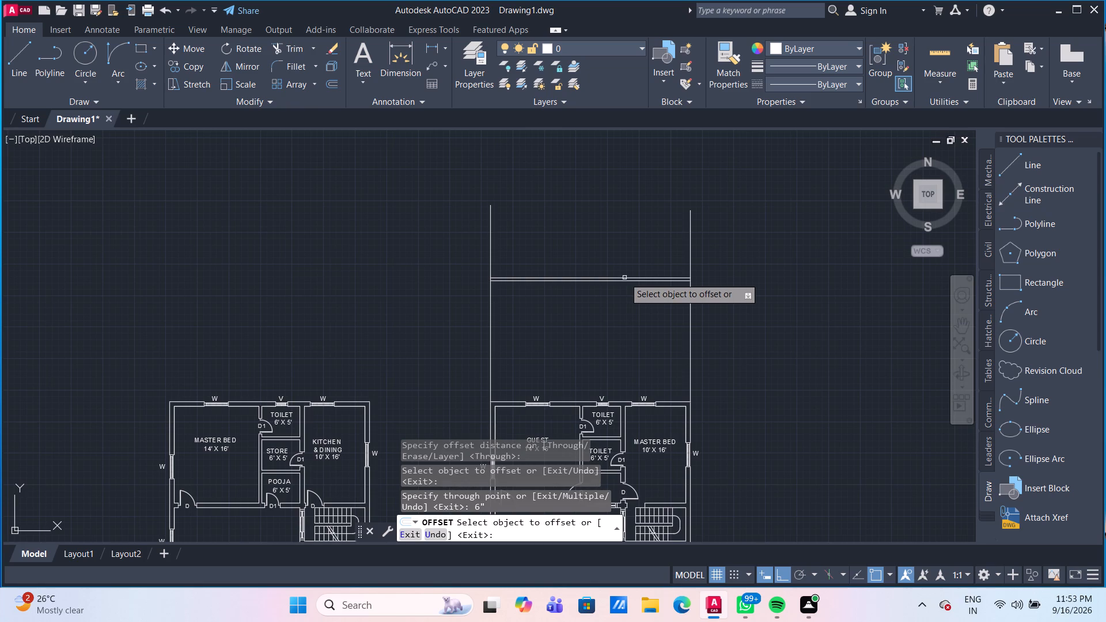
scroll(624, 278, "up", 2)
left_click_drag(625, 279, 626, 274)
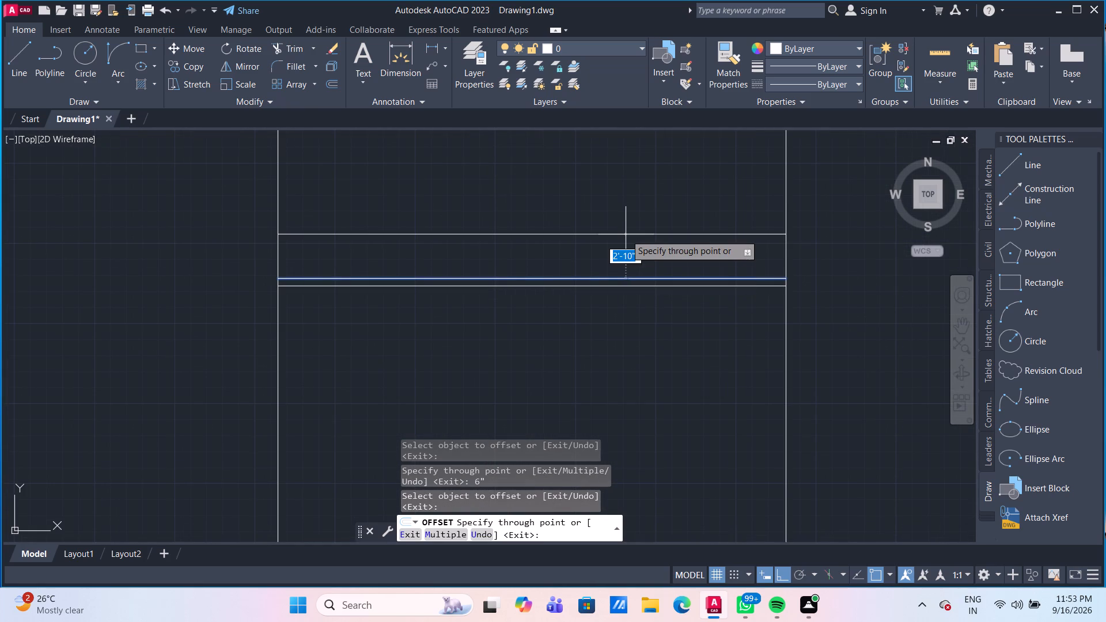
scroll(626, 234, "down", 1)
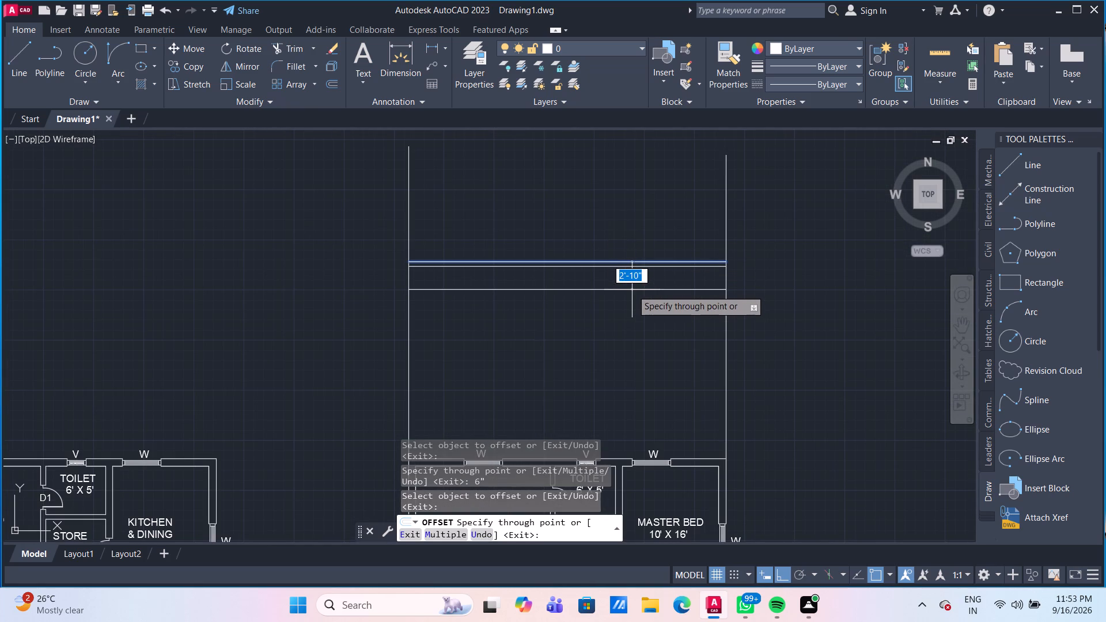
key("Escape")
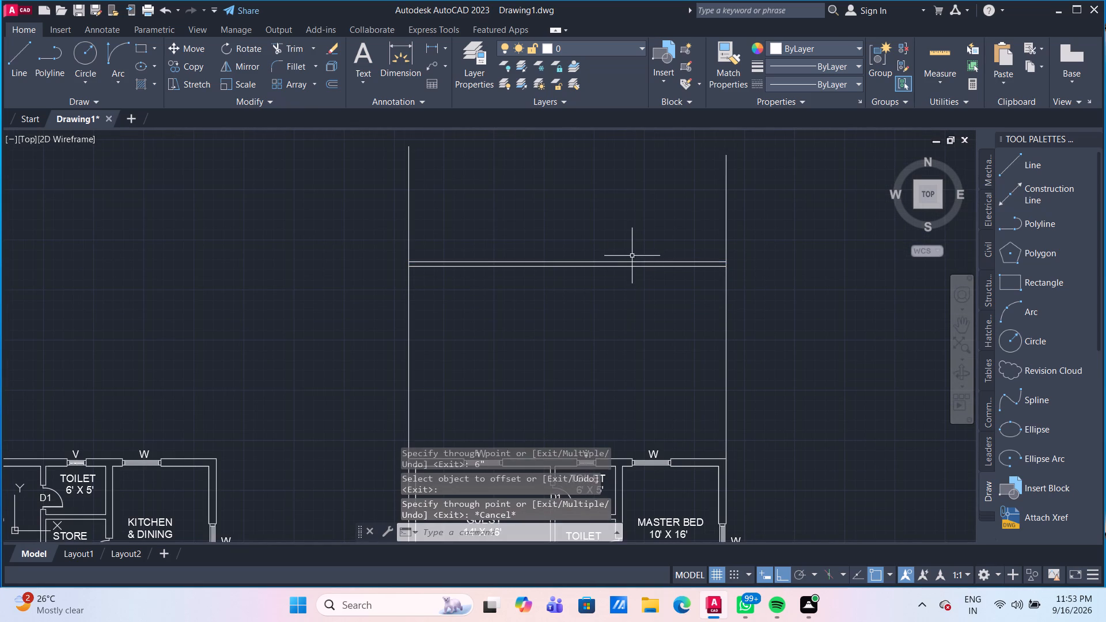
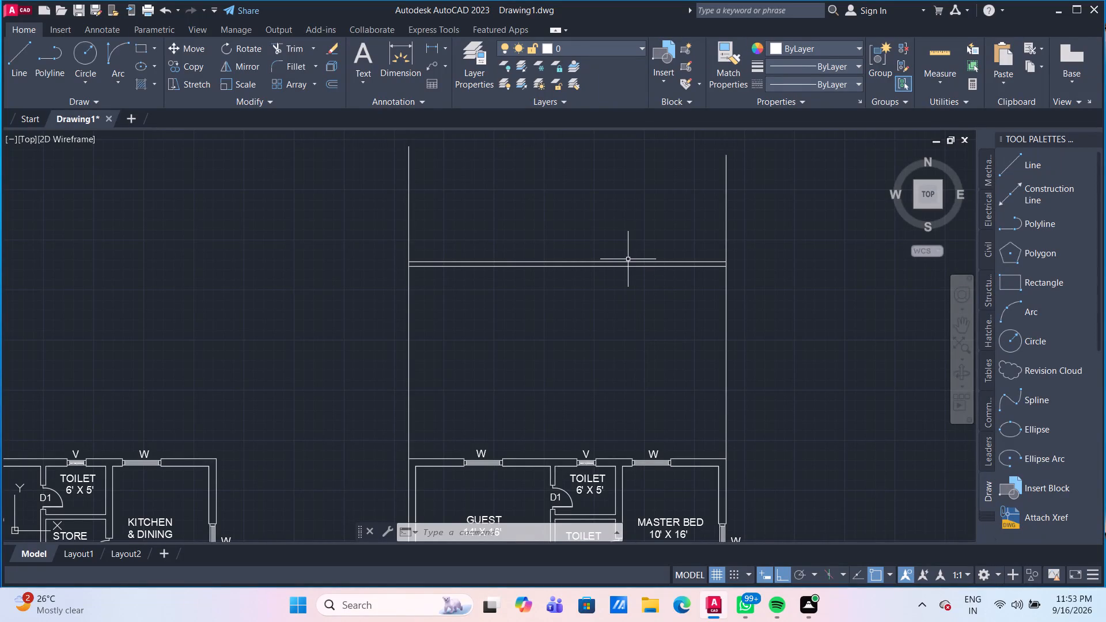
Offset the lower of the two horizontal lines between the projection lines downward by 3'.
scroll(572, 327, "down", 1)
scroll(569, 323, "up", 1)
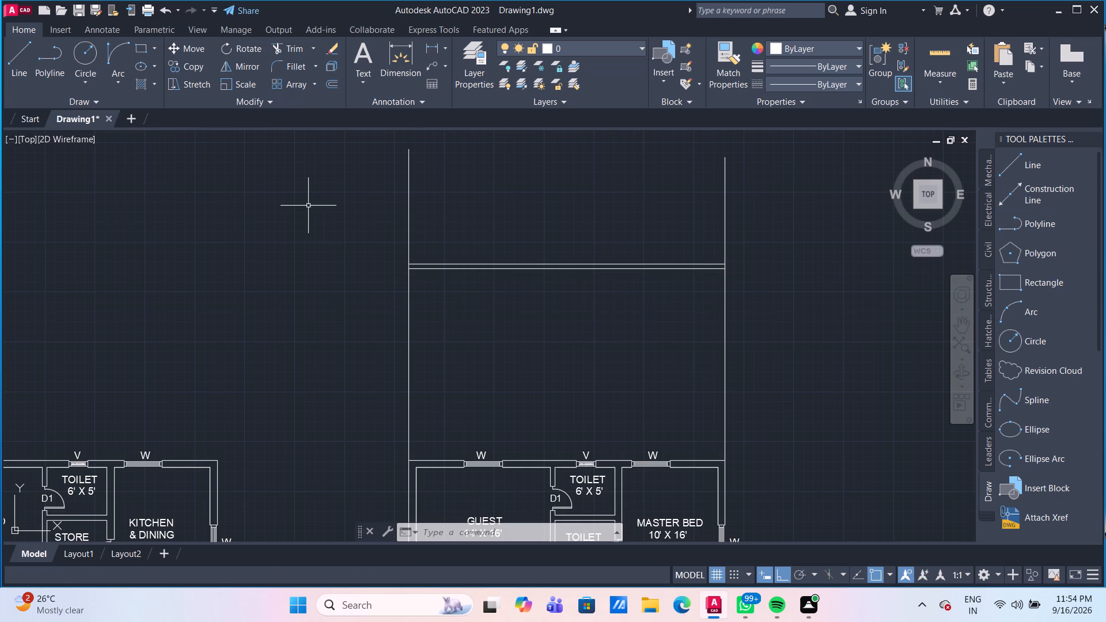
key("o")
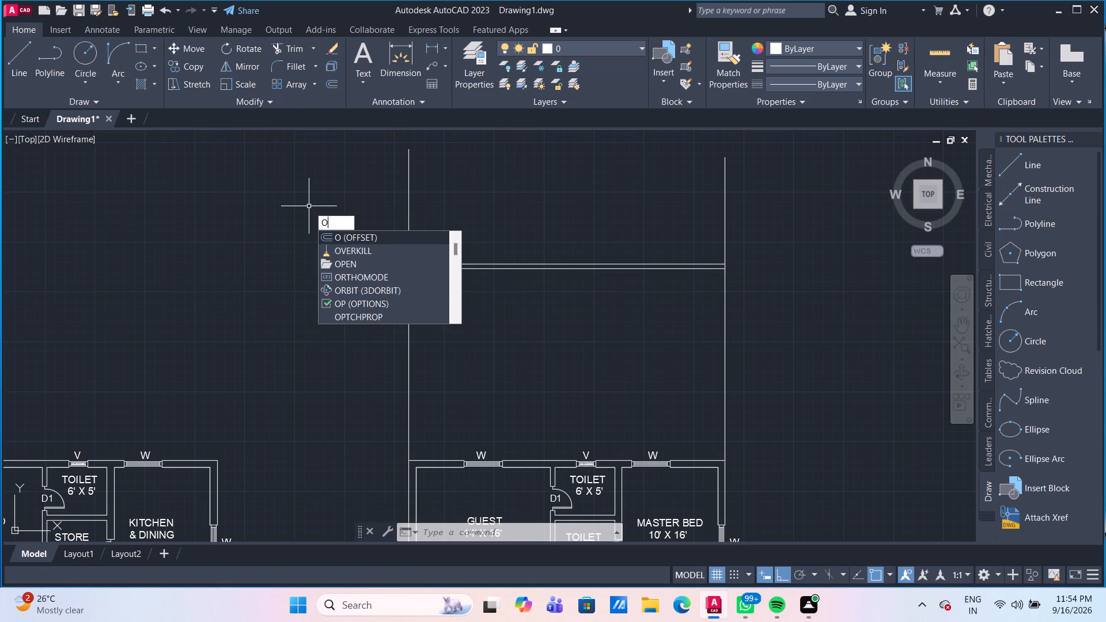
key("Return")
key("Return")
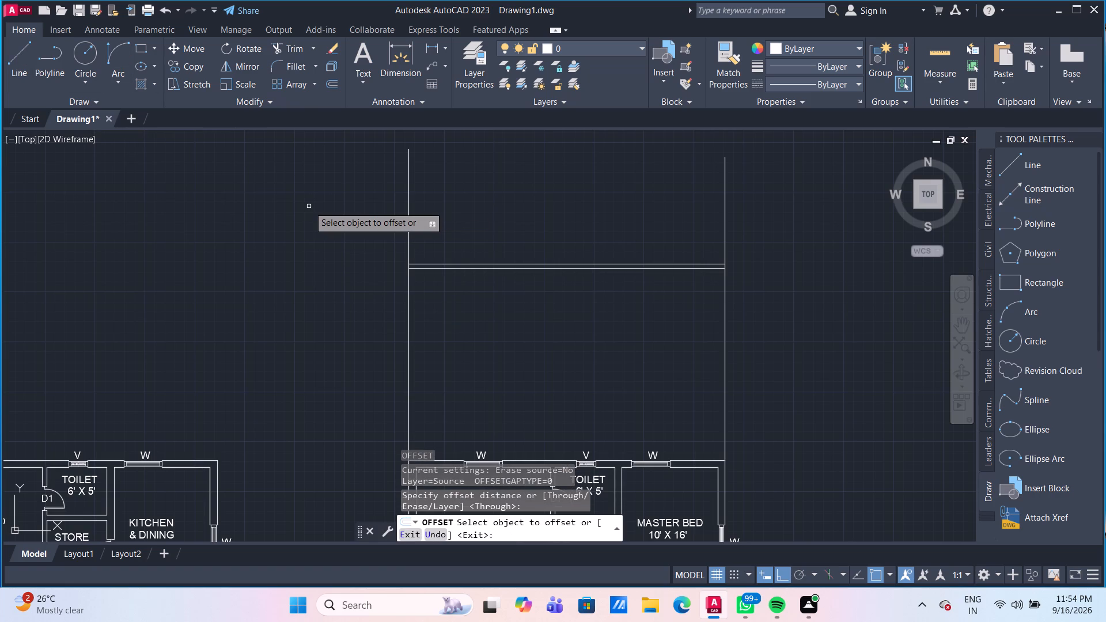
left_click(571, 270)
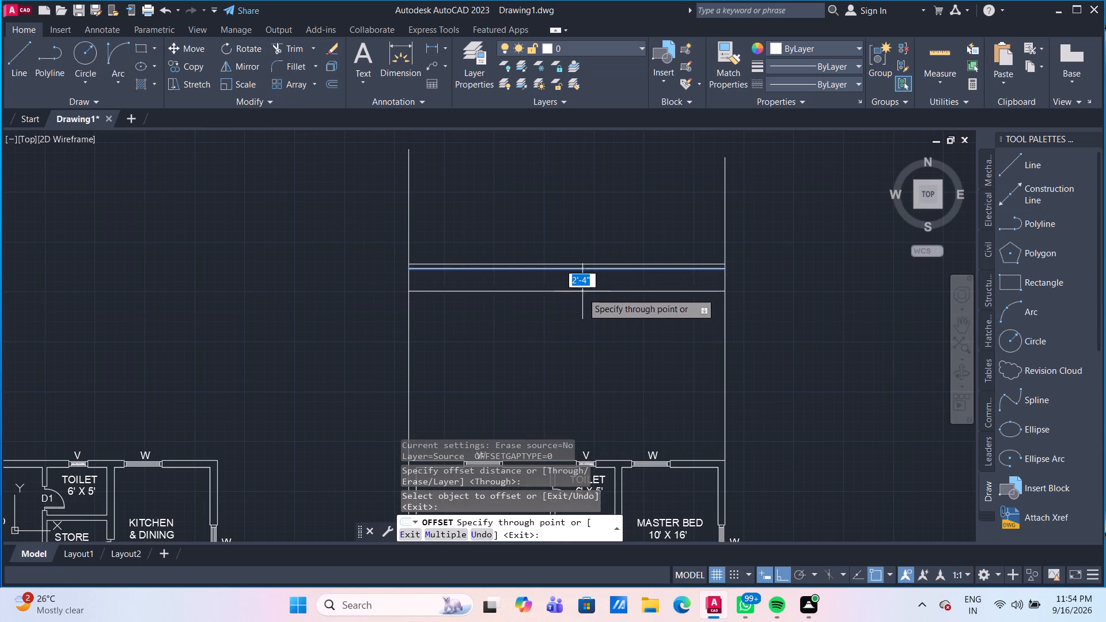
type("3'")
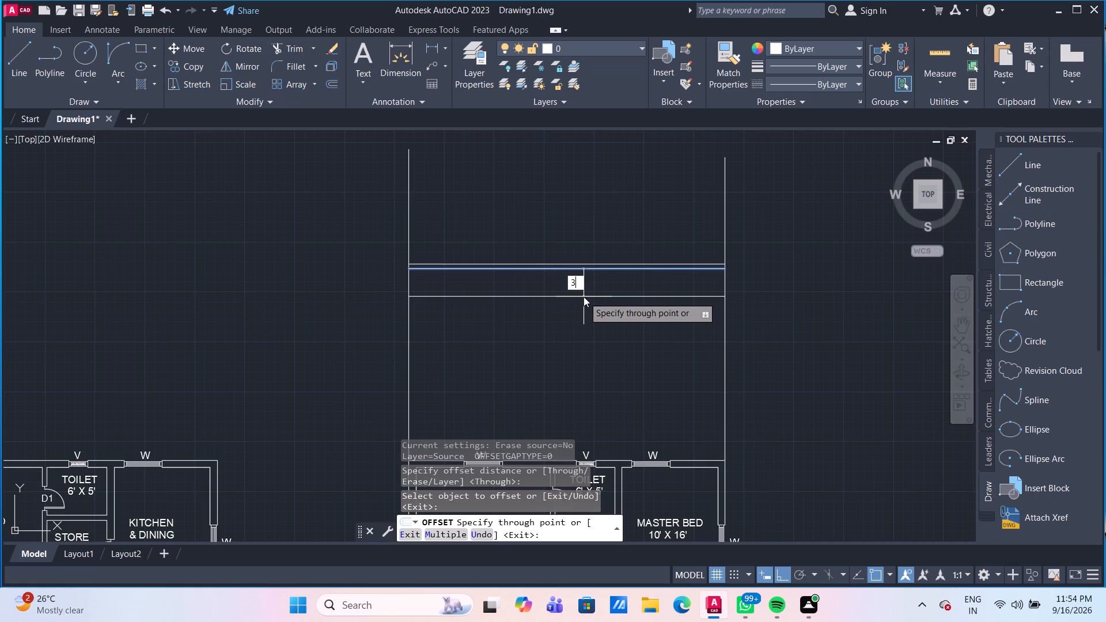
key("Return")
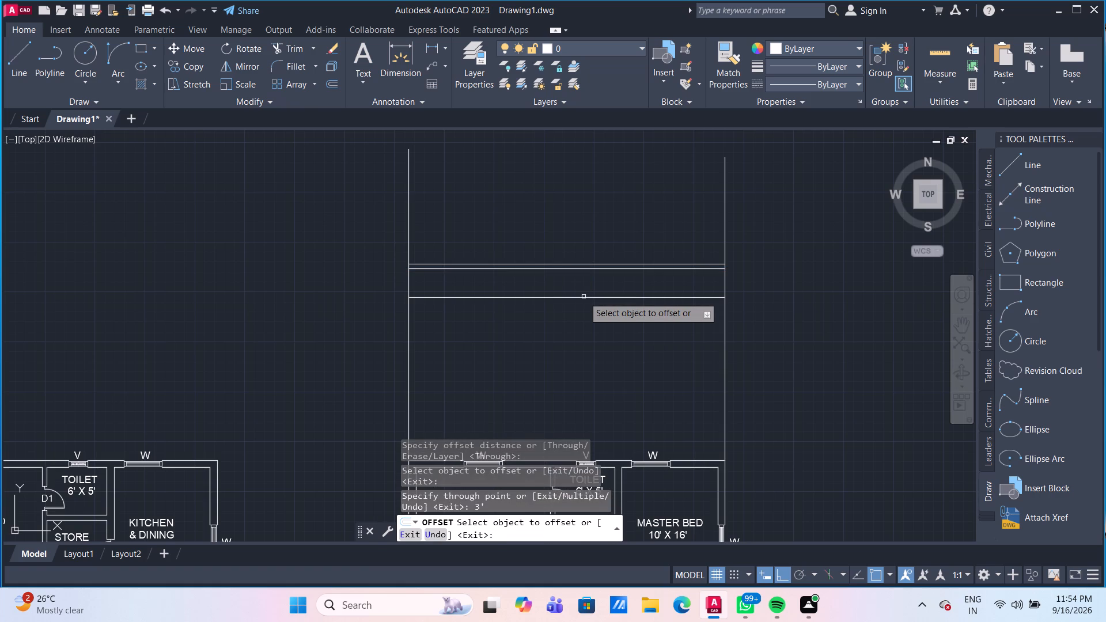
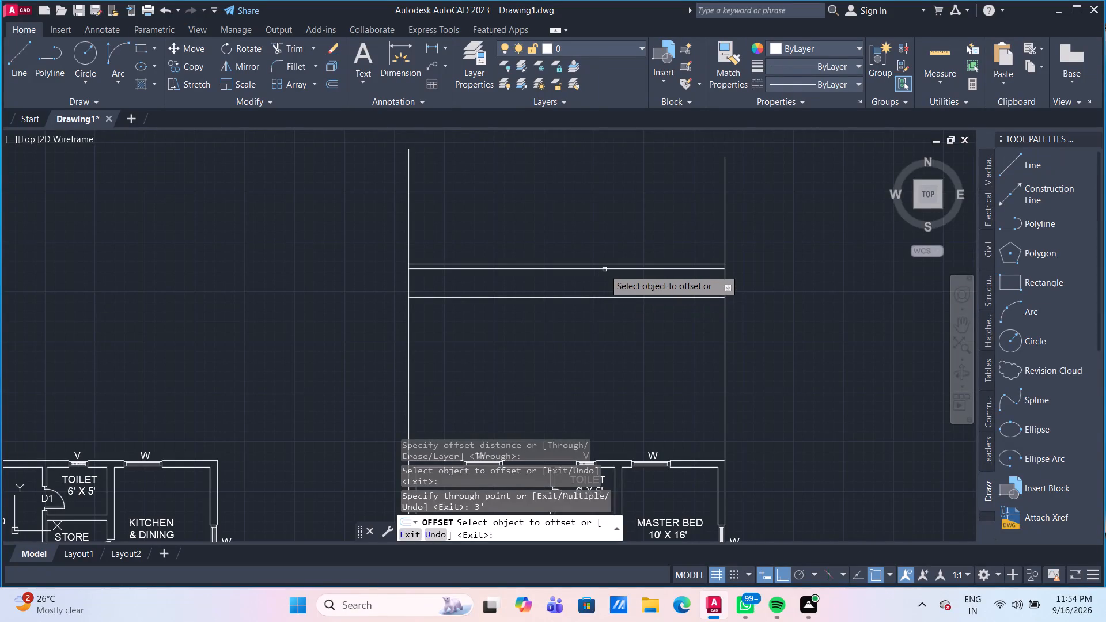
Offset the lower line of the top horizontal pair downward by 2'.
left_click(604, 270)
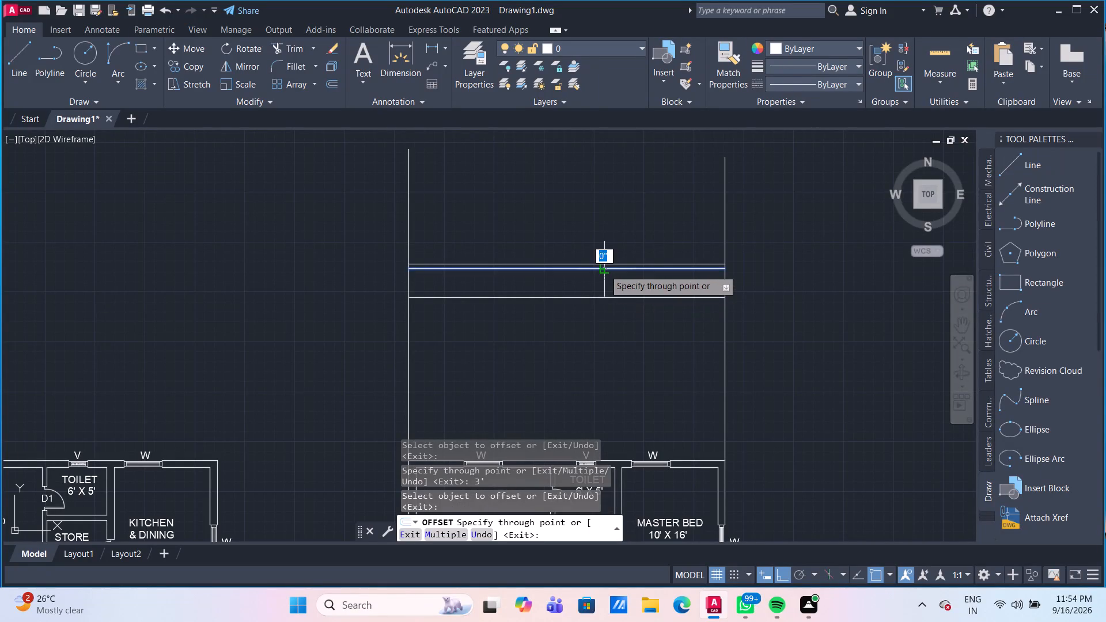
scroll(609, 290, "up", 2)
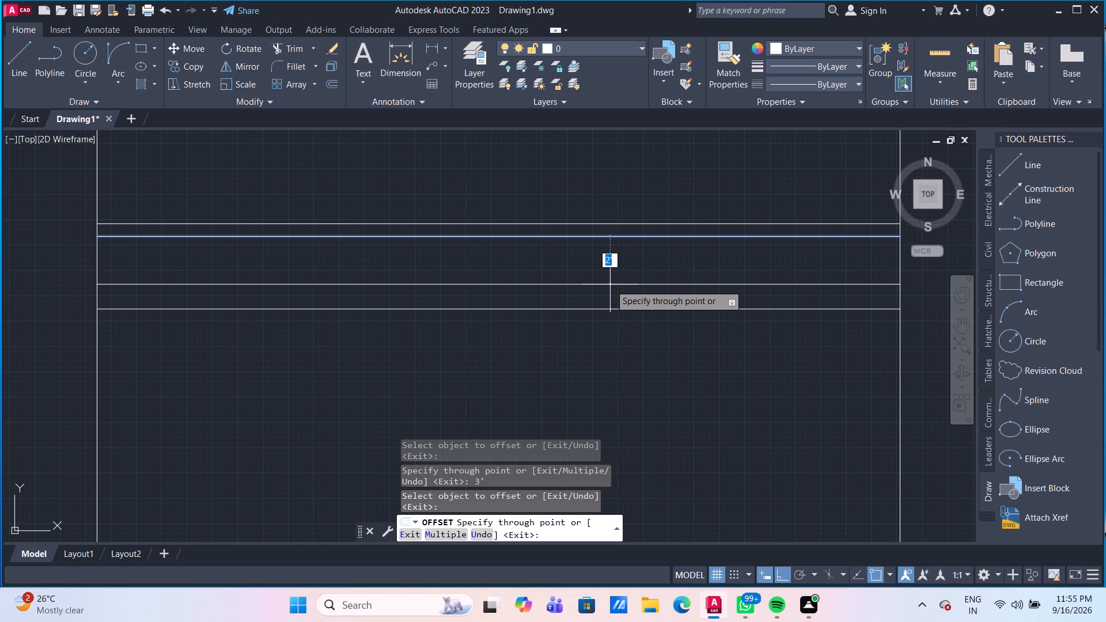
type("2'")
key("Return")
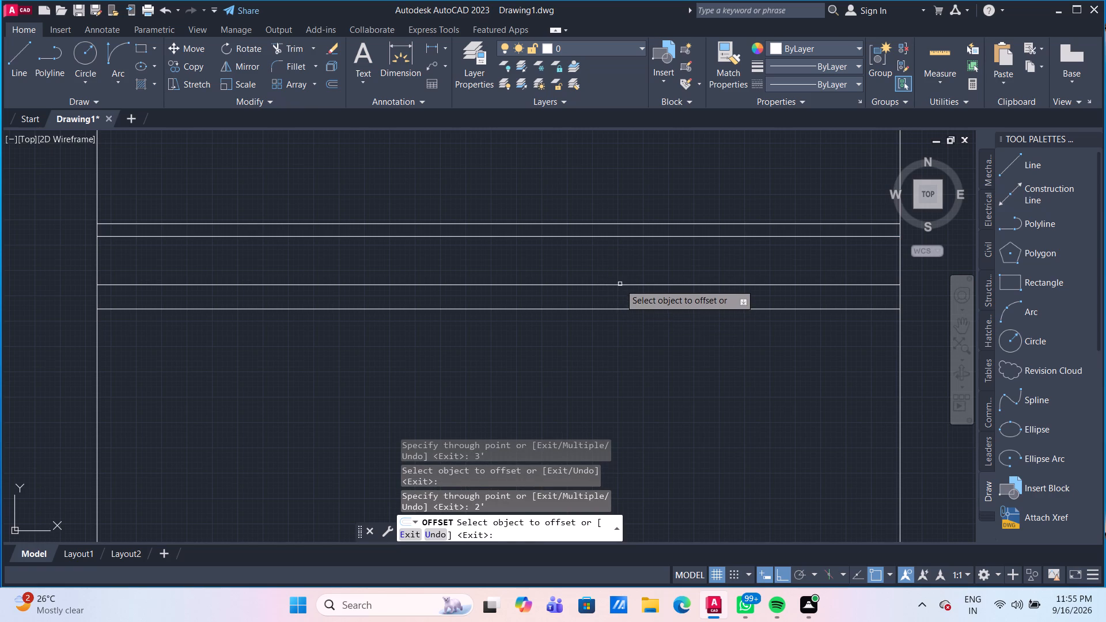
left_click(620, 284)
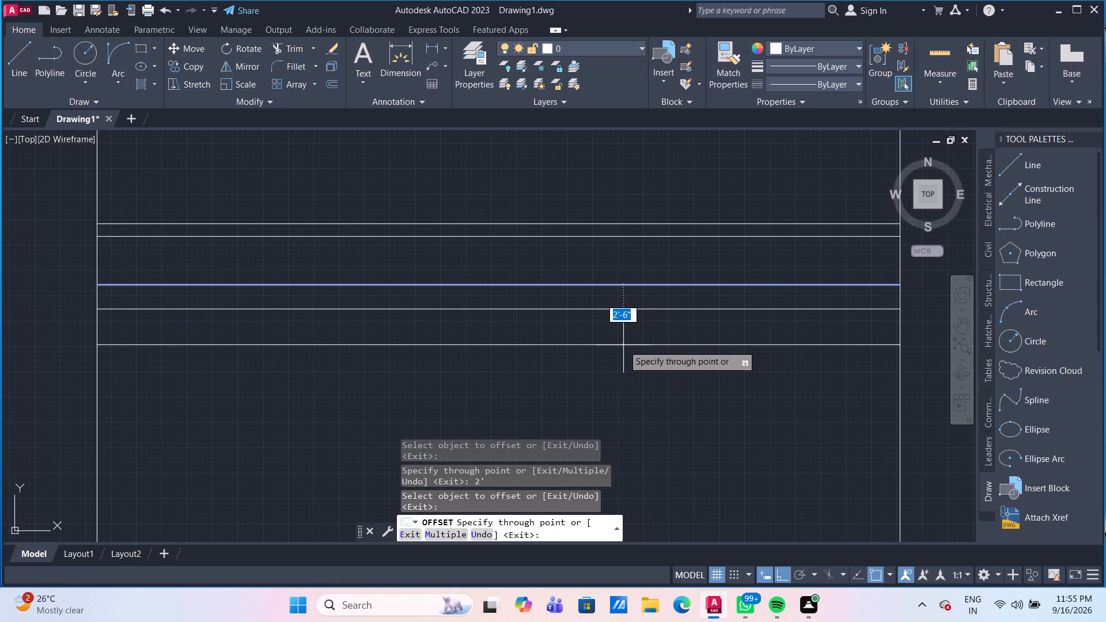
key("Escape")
Delete the two offset lines below the top horizontal pair, leaving only that pair.
left_click(669, 316)
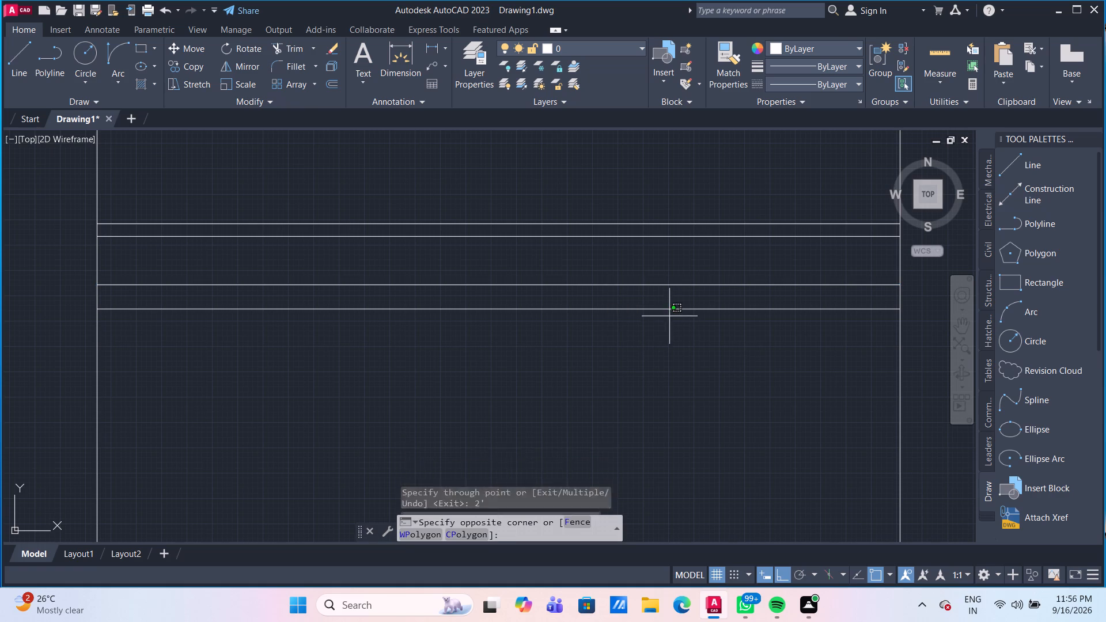
left_click(644, 256)
key("Delete")
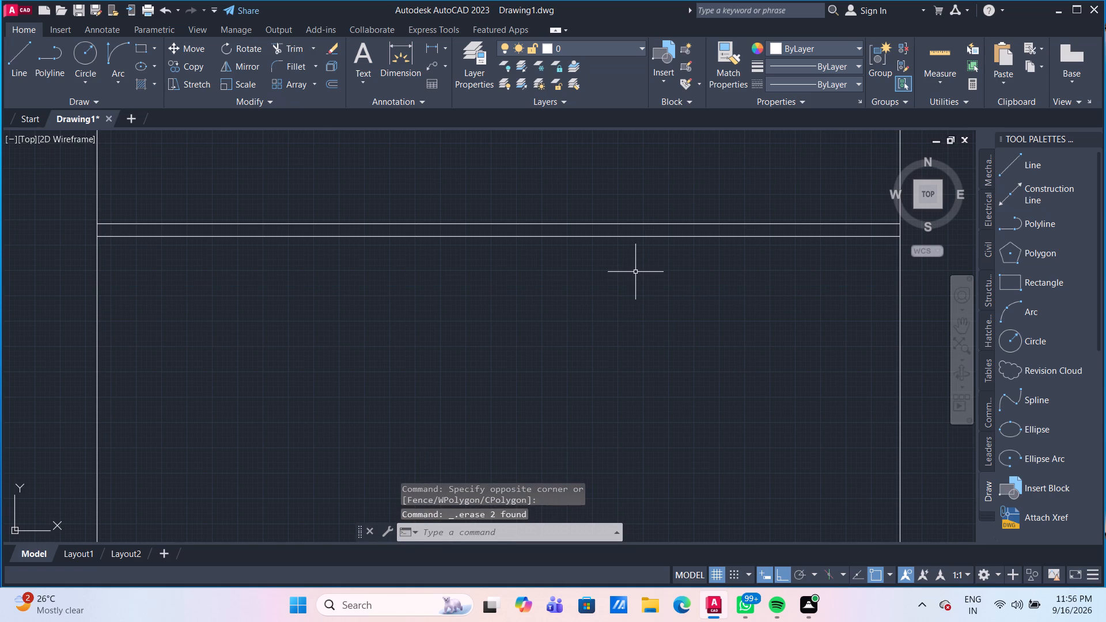
Offset the lower line of the top pair downward by 1'6", and offset the resulting line downward by 6".
key("o")
key("Return")
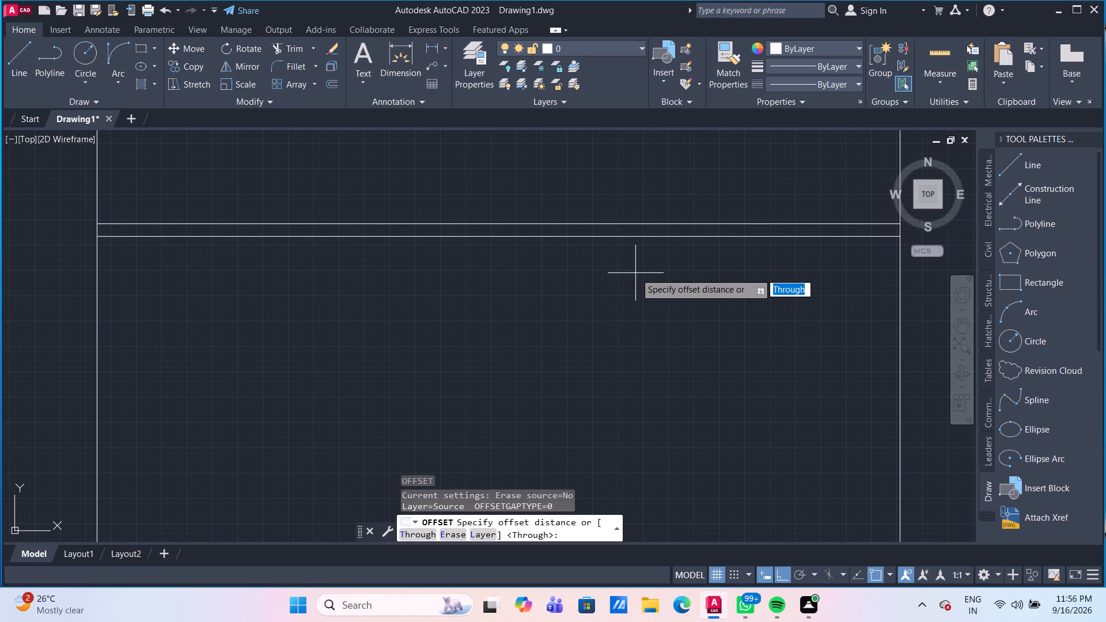
key("Return")
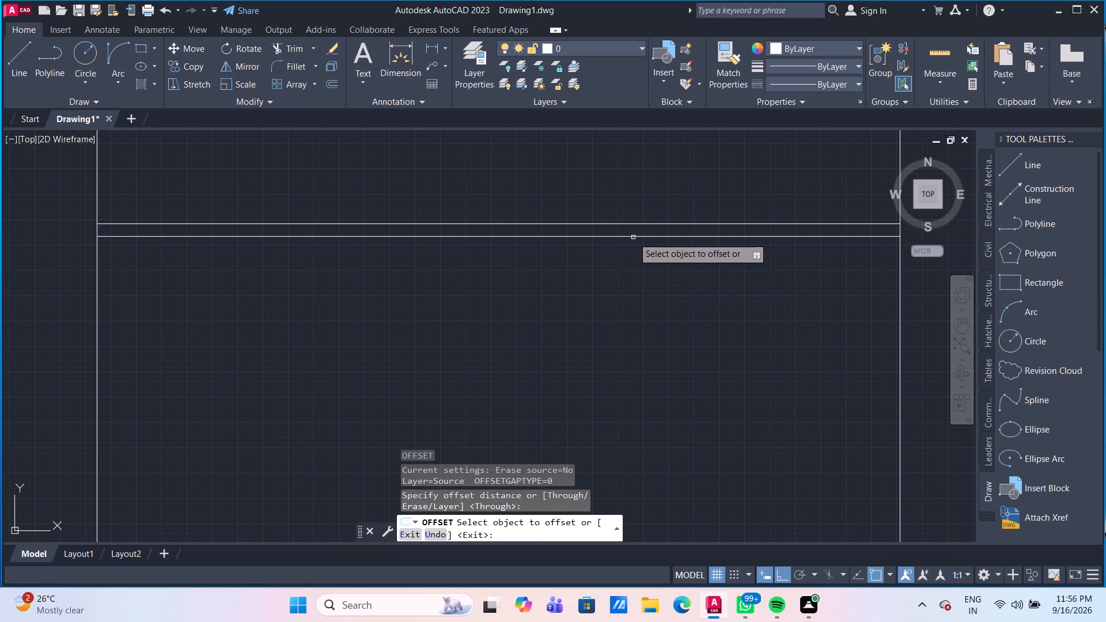
left_click_drag(633, 237, 632, 244)
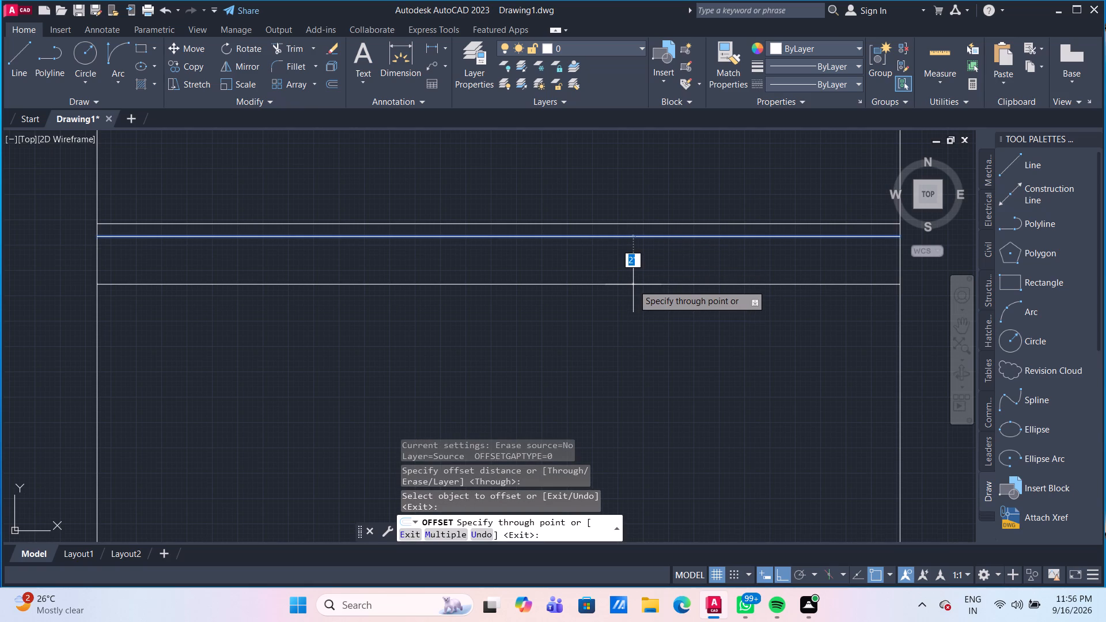
key("1")
type("'6\"")
key("Return")
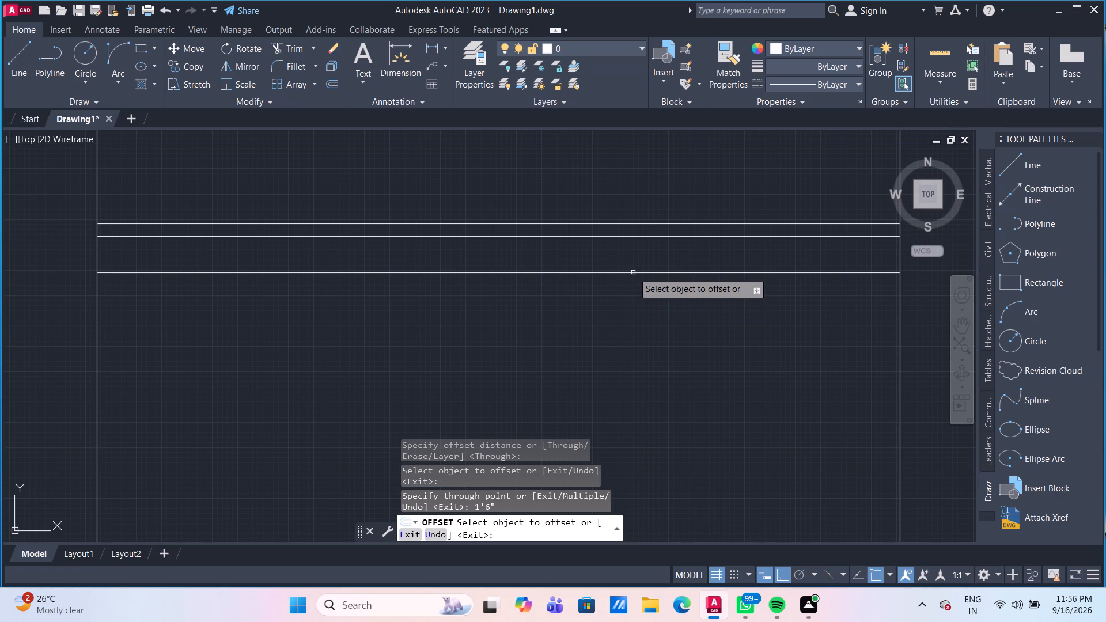
left_click(633, 272)
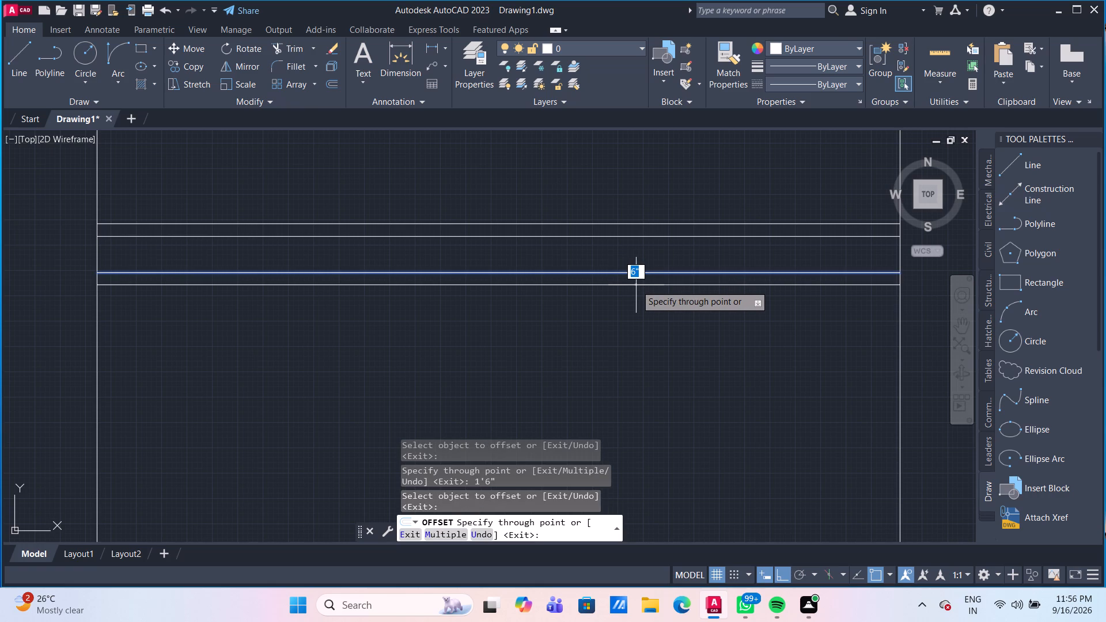
type("6\"")
key("Return")
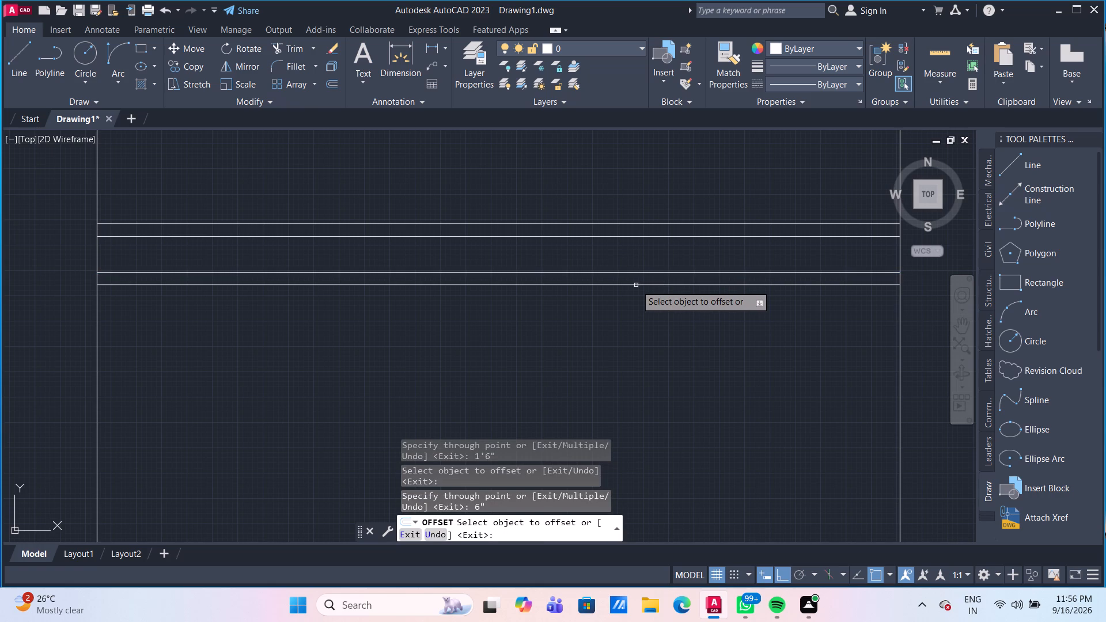
Offset the lowest horizontal line between the projection lines downward by 2'6".
left_click(636, 285)
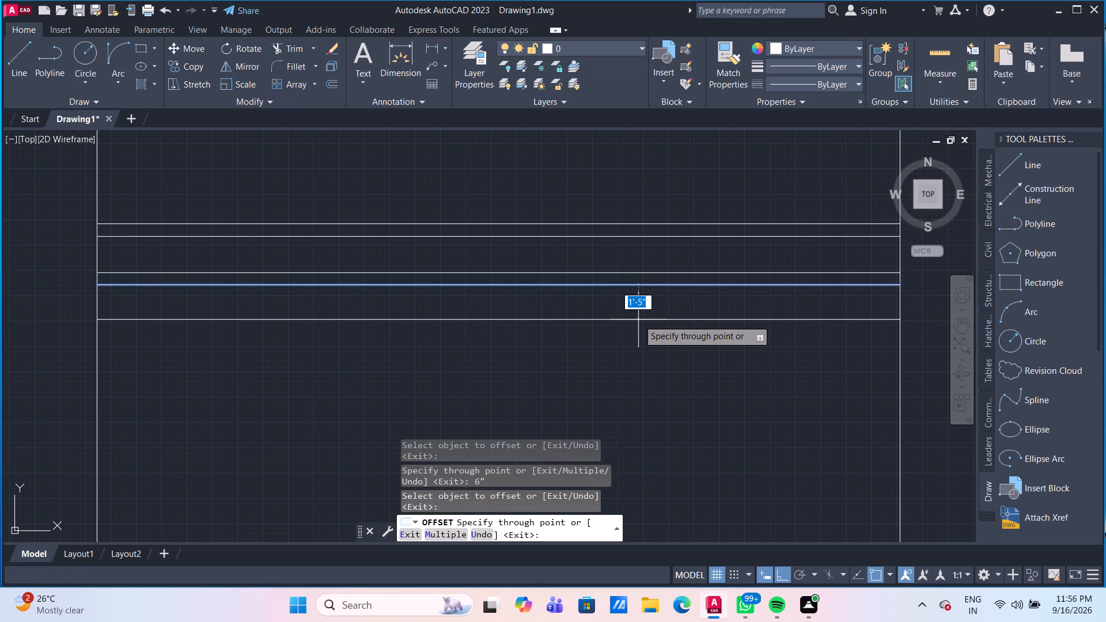
type("2'")
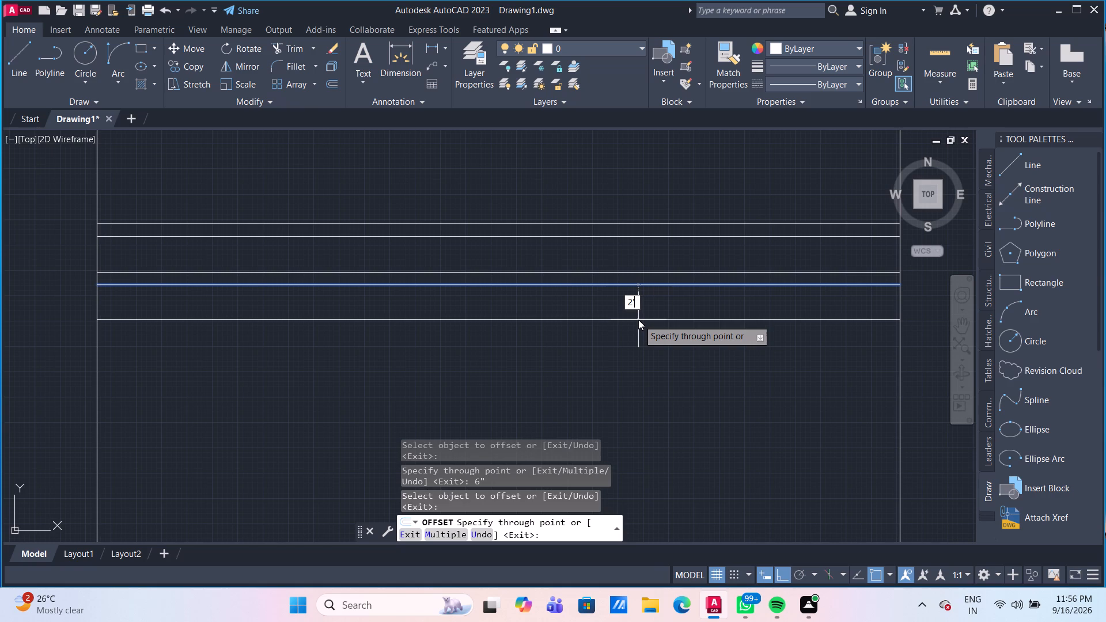
key("6")
key("shift+quotedbl")
key("Return")
key("Escape")
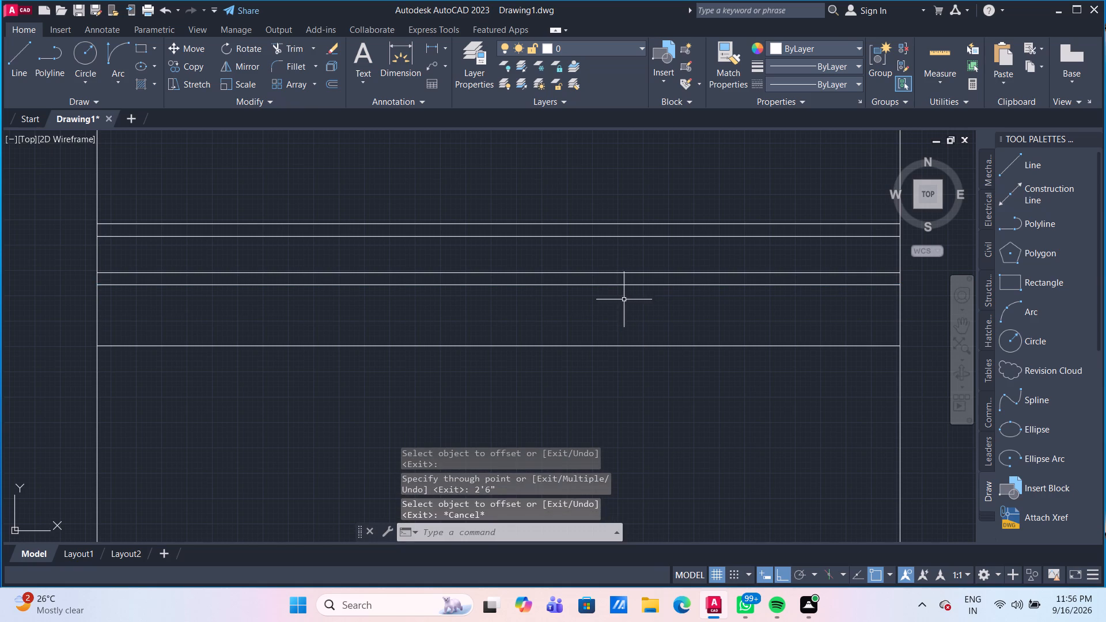
Delete the intermediate line offset 1'6" below the top horizontal pair.
left_click(615, 273)
key("Delete")
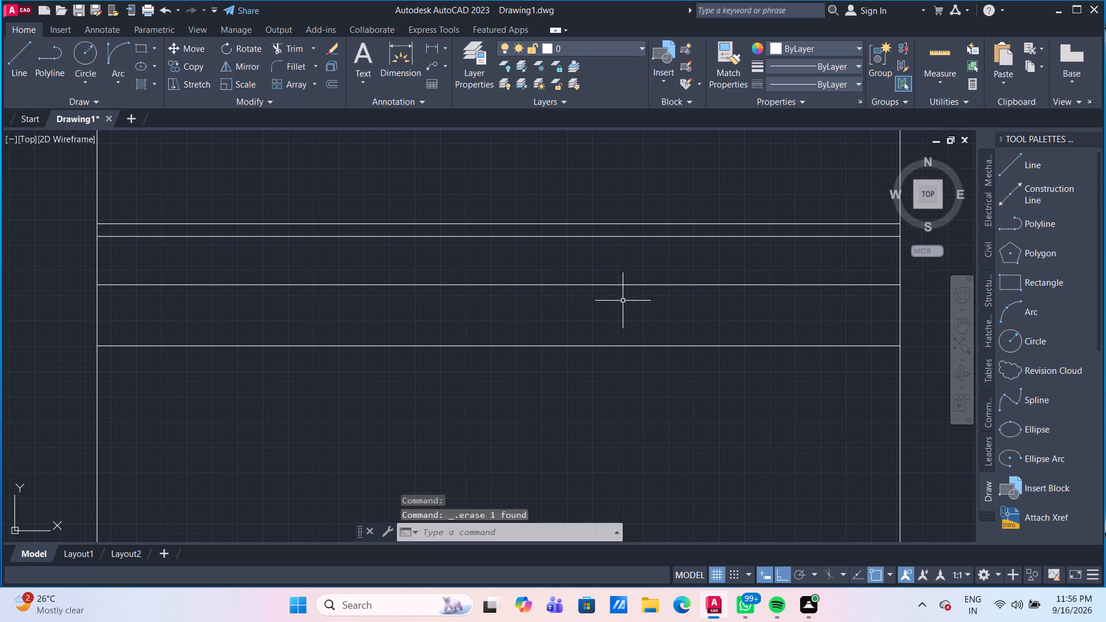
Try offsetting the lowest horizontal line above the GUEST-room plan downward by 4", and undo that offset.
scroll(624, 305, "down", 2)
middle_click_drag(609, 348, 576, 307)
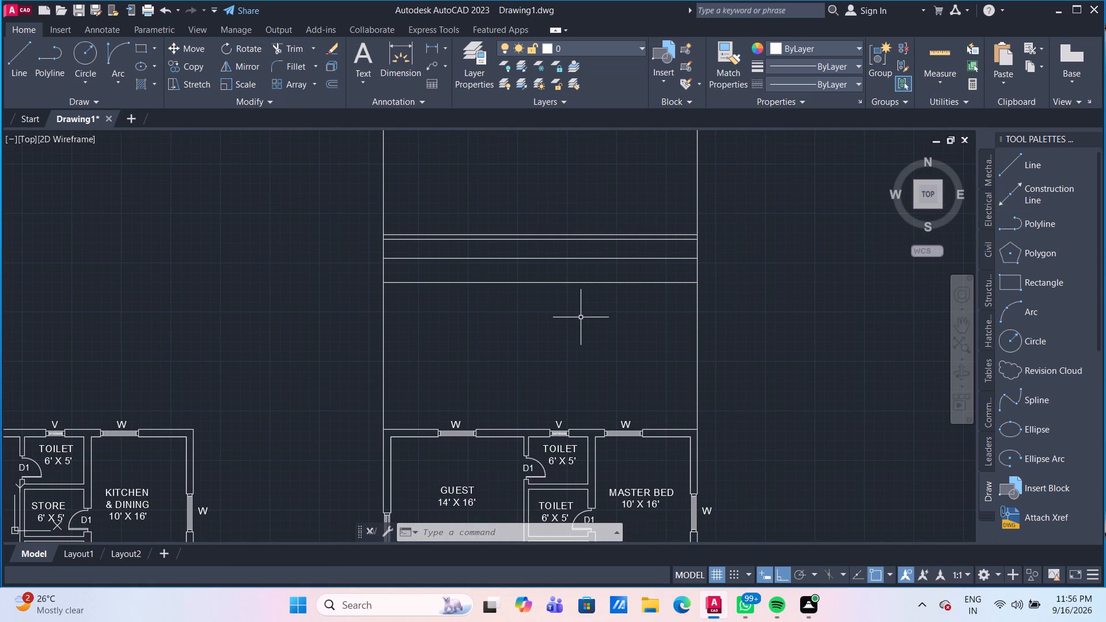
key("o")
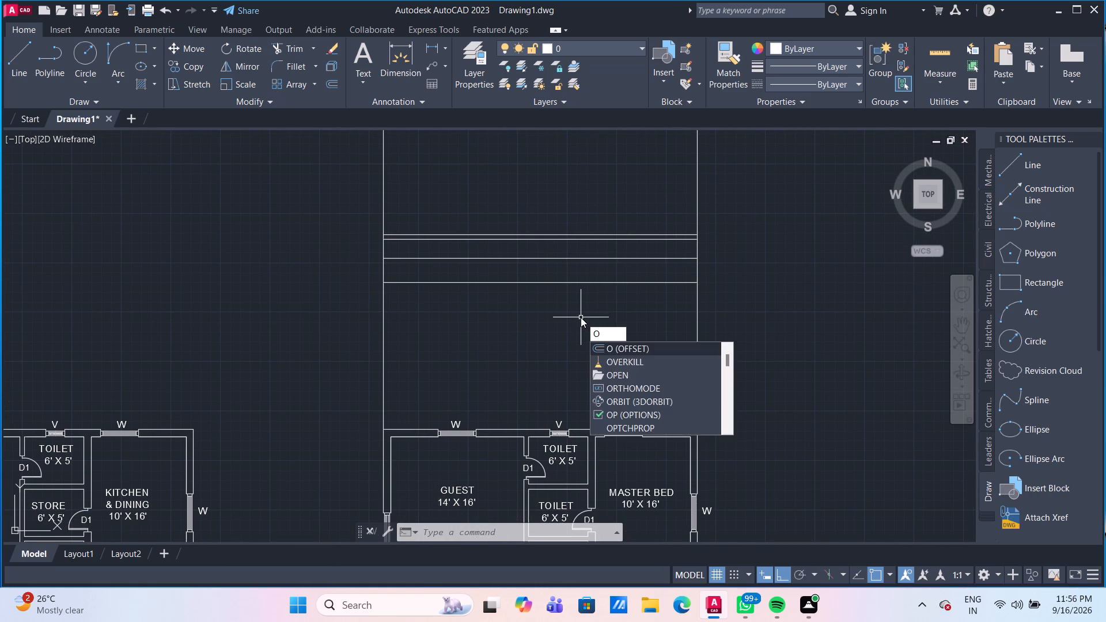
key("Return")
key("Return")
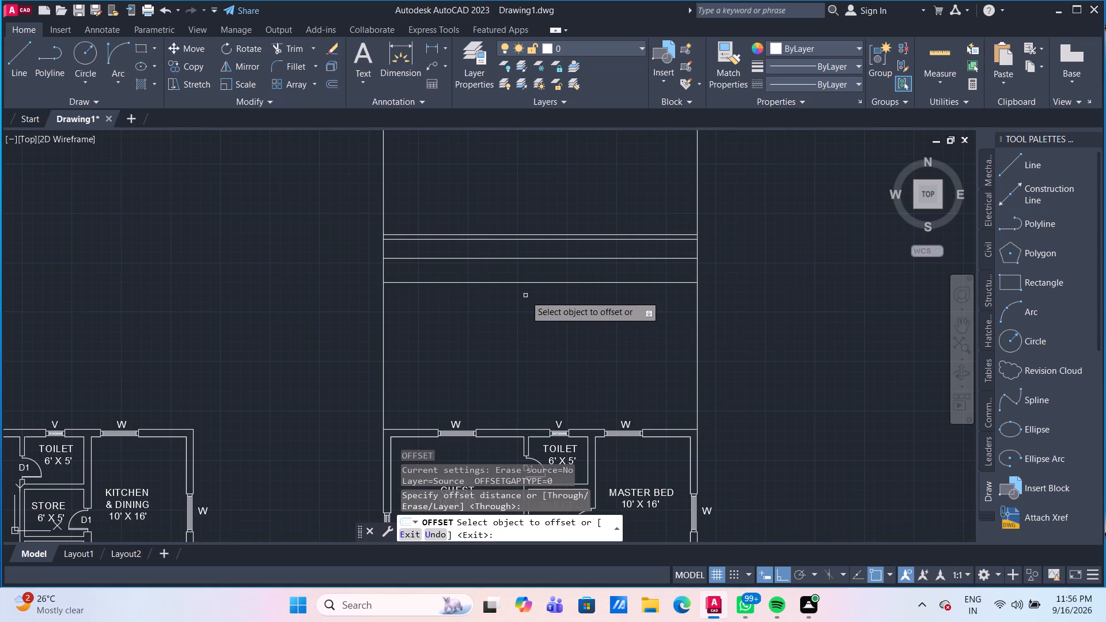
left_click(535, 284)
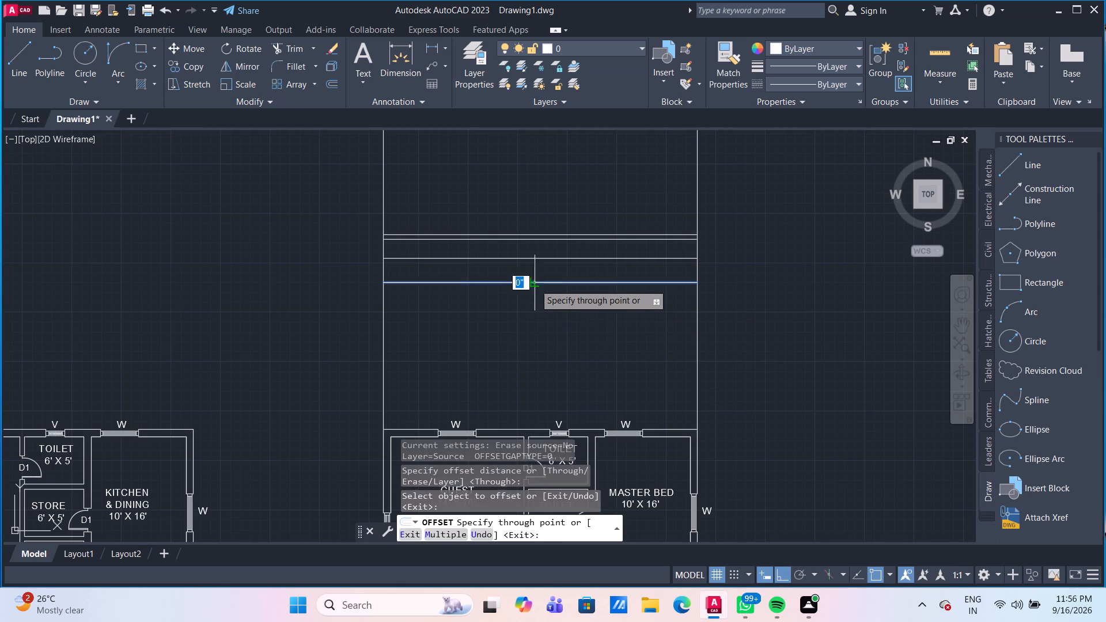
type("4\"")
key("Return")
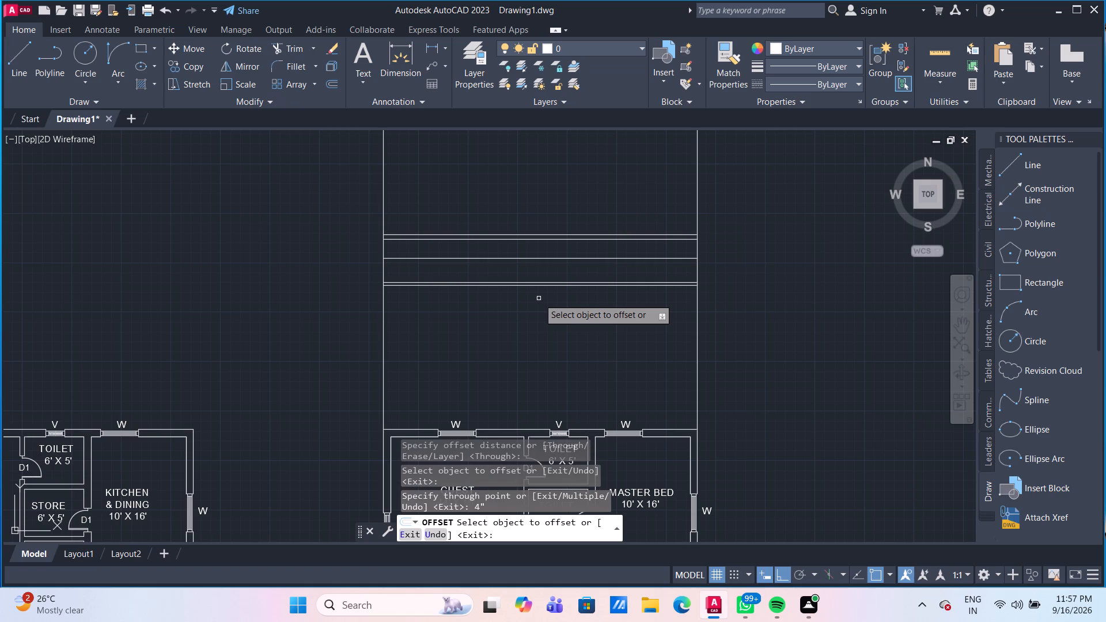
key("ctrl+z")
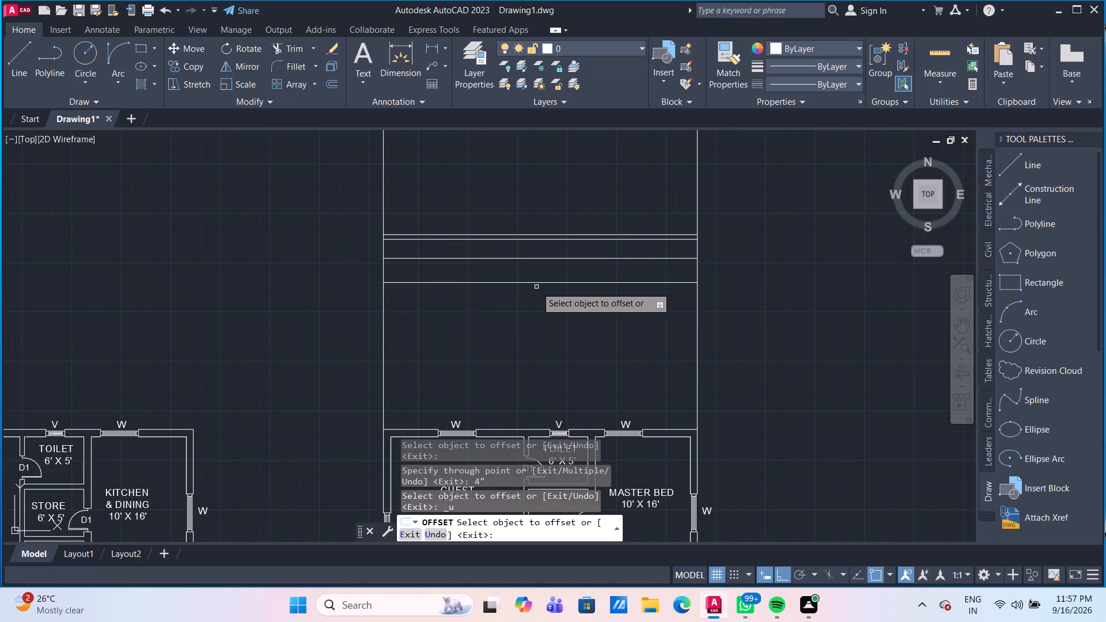
Offset the lowest horizontal line downward by 6", and offset the resulting line downward by 2".
left_click(535, 283)
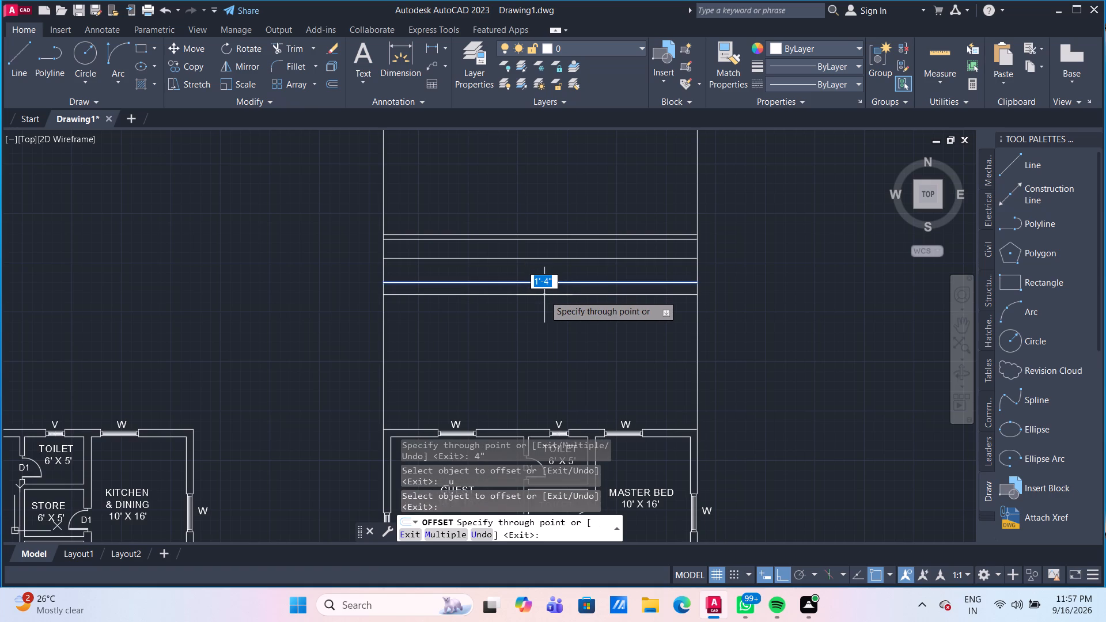
type("6\"")
key("Return")
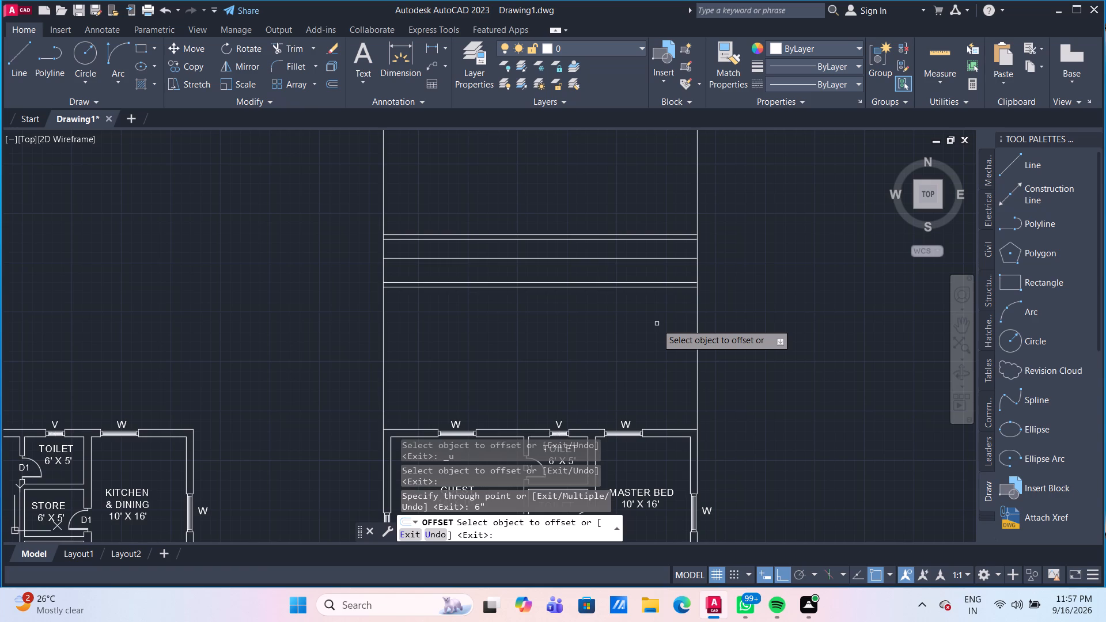
scroll(643, 292, "up", 1)
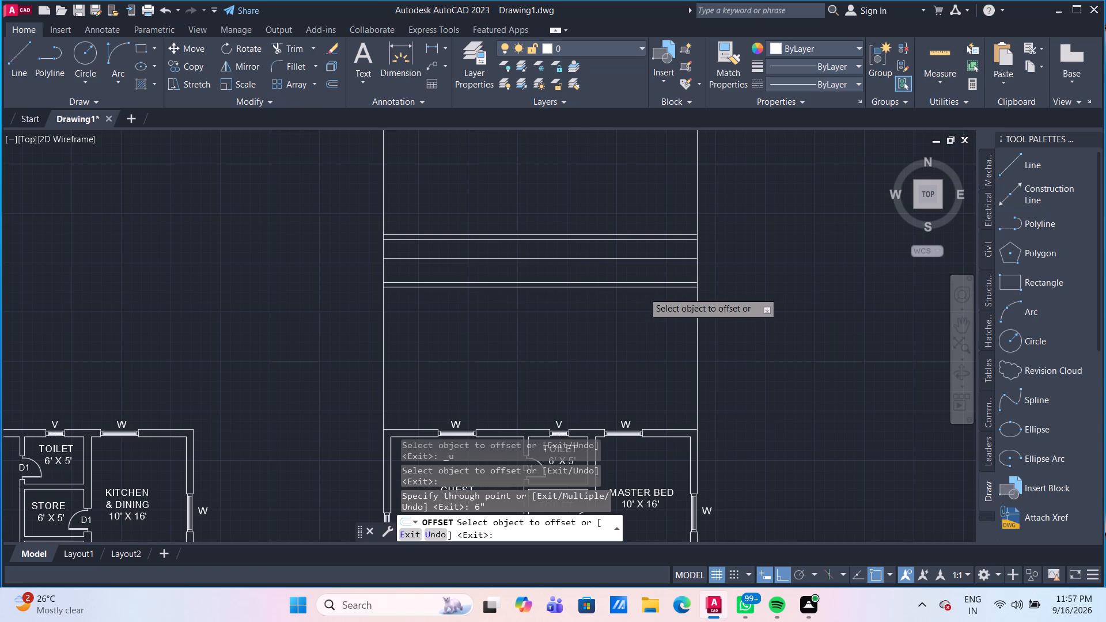
scroll(643, 292, "up", 1)
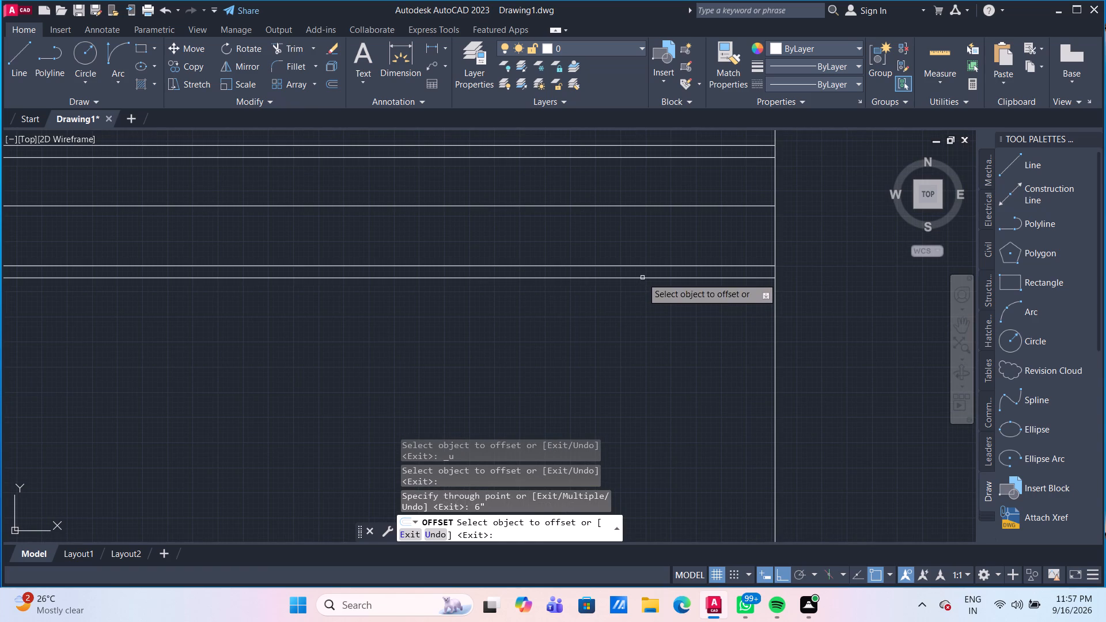
left_click(642, 278)
type("2\"")
key("Return")
key("Escape")
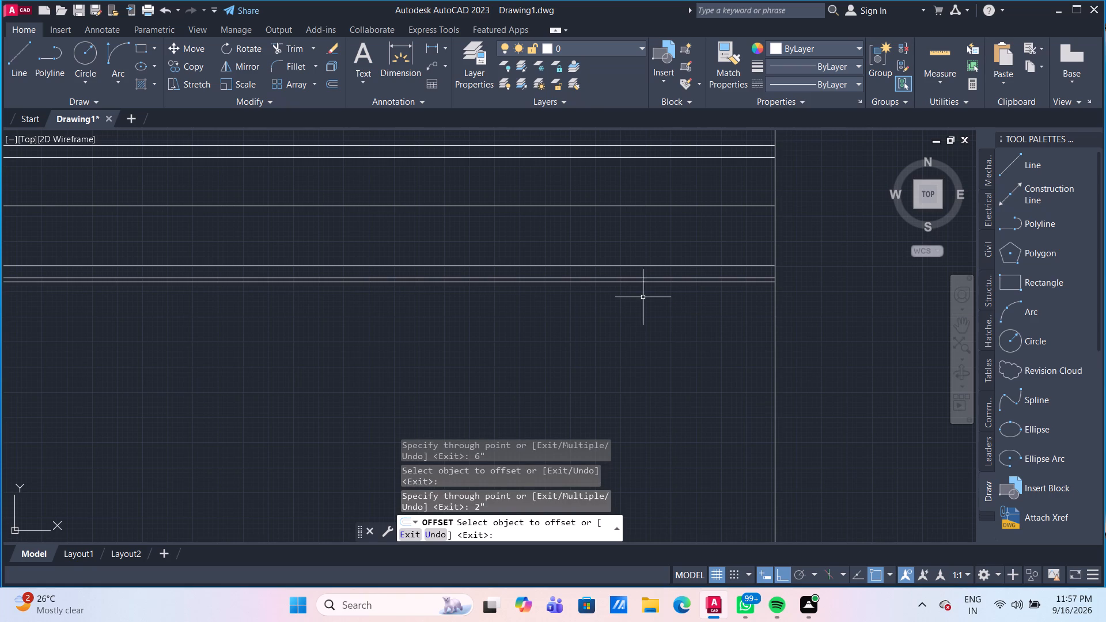
Delete the intermediate 6" offset line just above the lowest horizontal line.
left_click(638, 279)
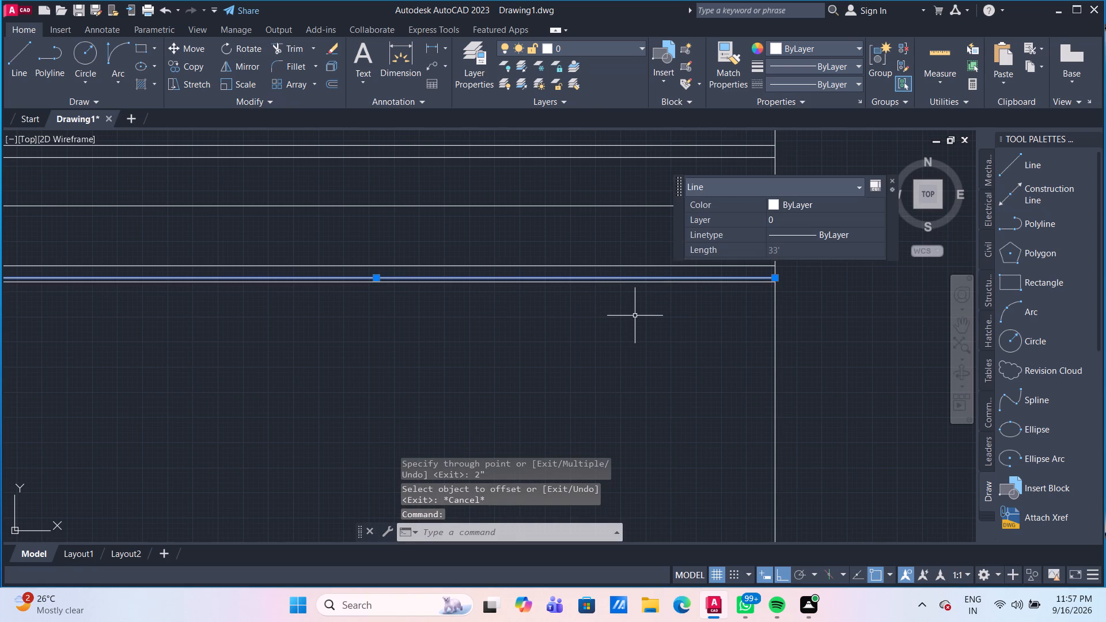
key("Delete")
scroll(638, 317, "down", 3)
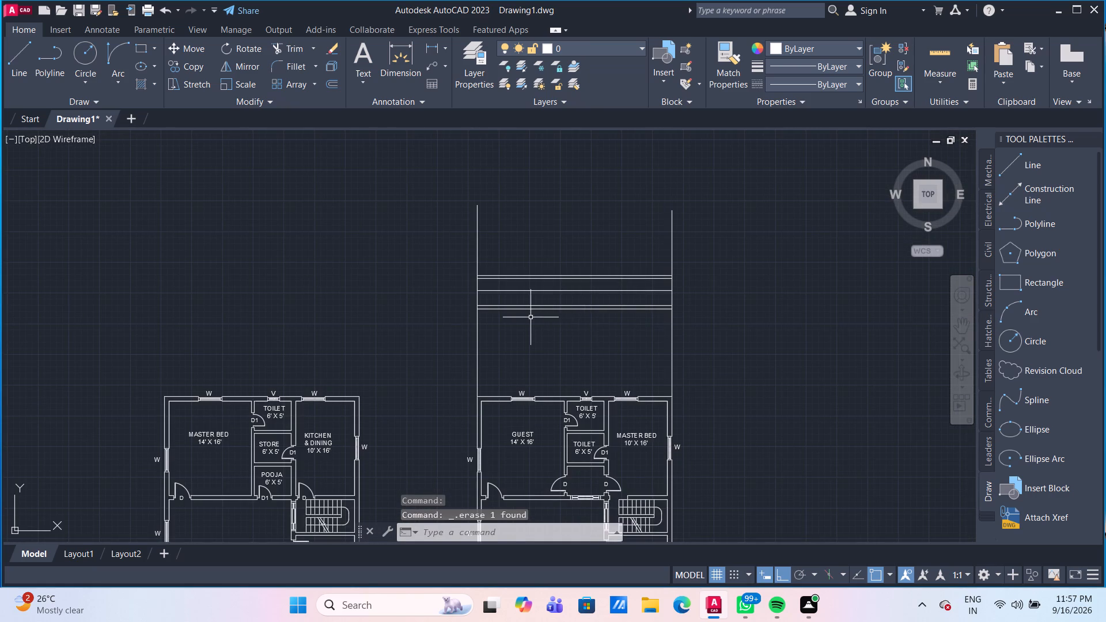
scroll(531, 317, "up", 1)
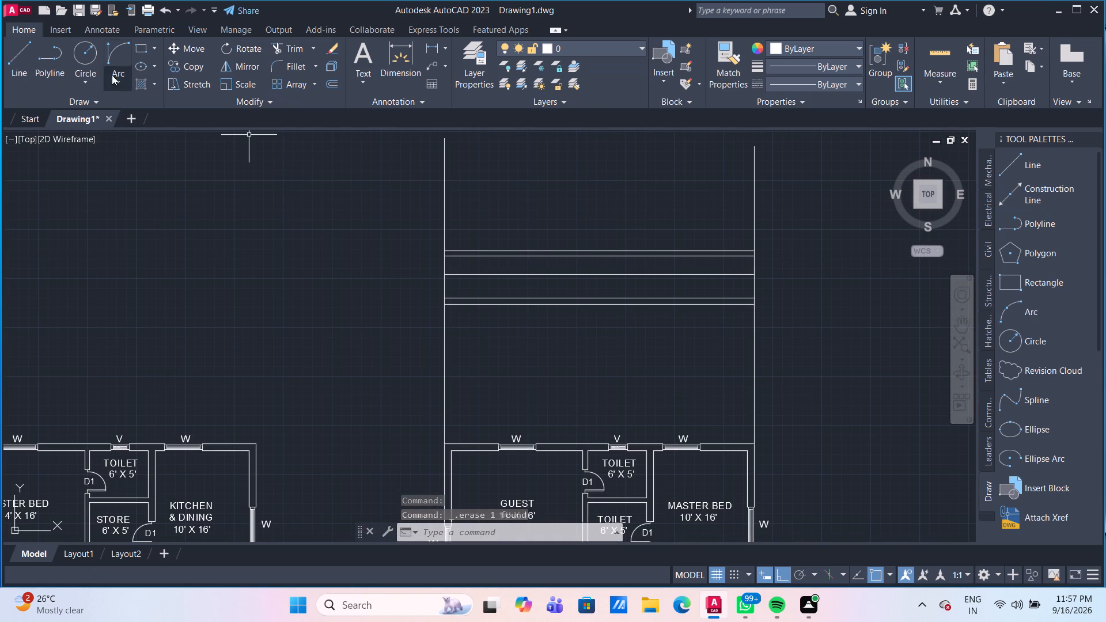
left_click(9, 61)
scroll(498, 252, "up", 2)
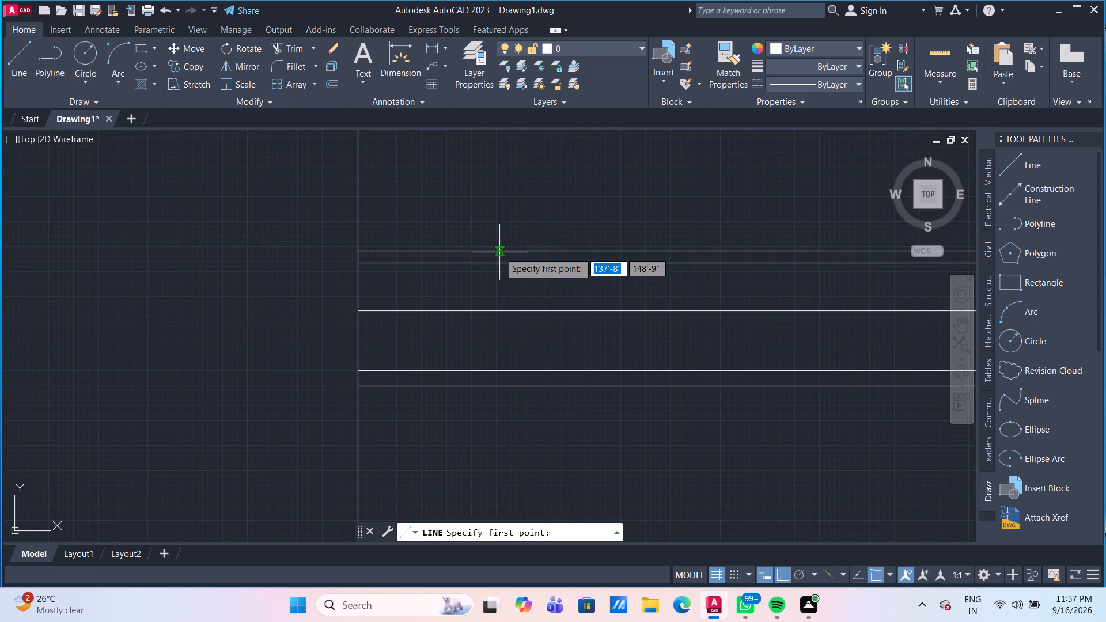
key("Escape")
Measure the spacing around the horizontal level lines above the GUEST-room plan.
scroll(741, 184, "down", 2)
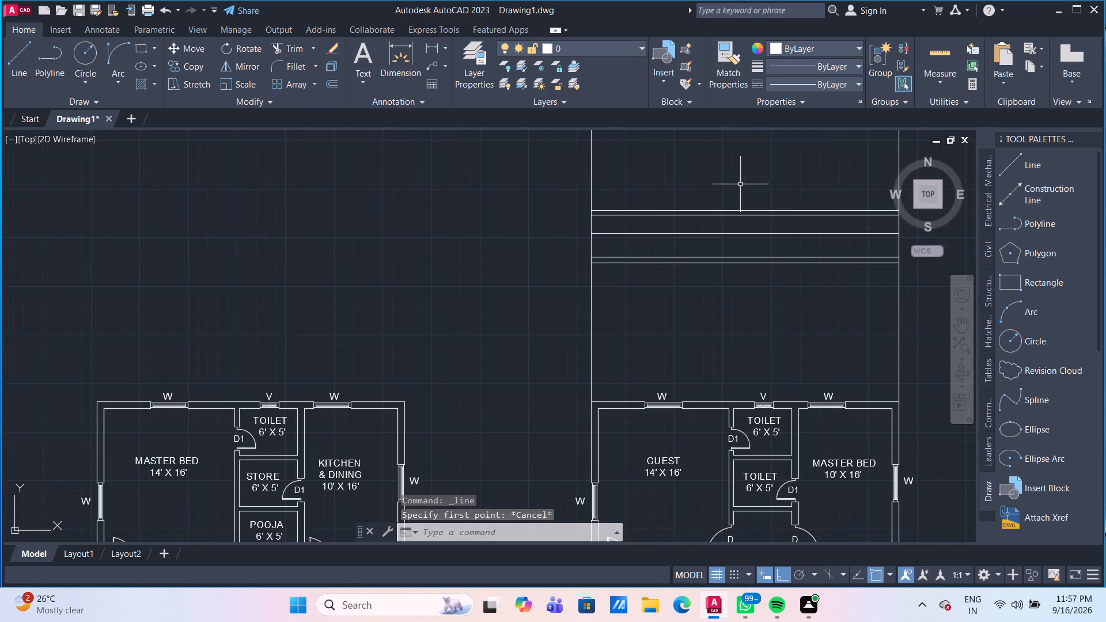
left_click(921, 54)
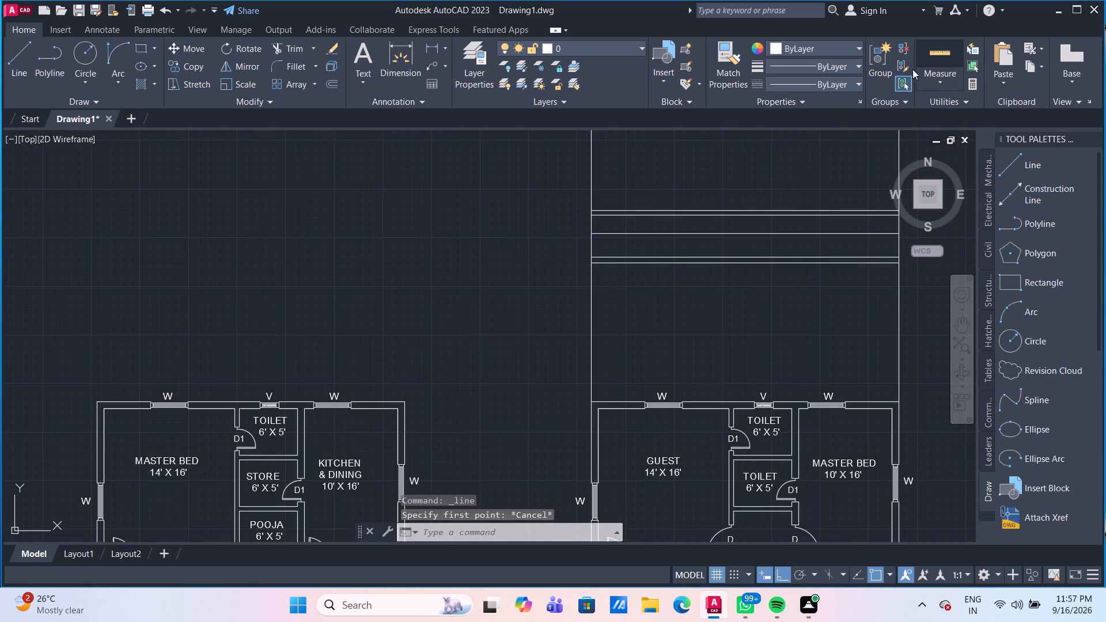
scroll(770, 185, "up", 2)
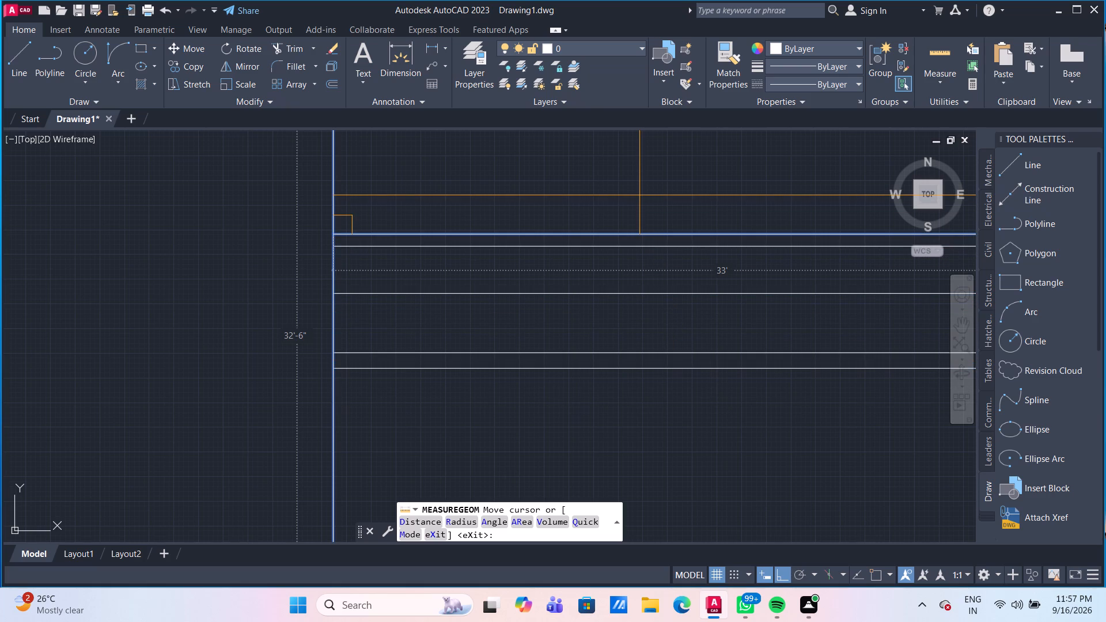
key("Escape")
Offset the topmost horizontal level line upward by 10', and offset the resulting line upward by 4".
scroll(639, 195, "down", 2)
middle_click_drag(639, 195, 513, 268)
scroll(639, 195, "down", 1)
middle_click_drag(543, 201, 543, 202)
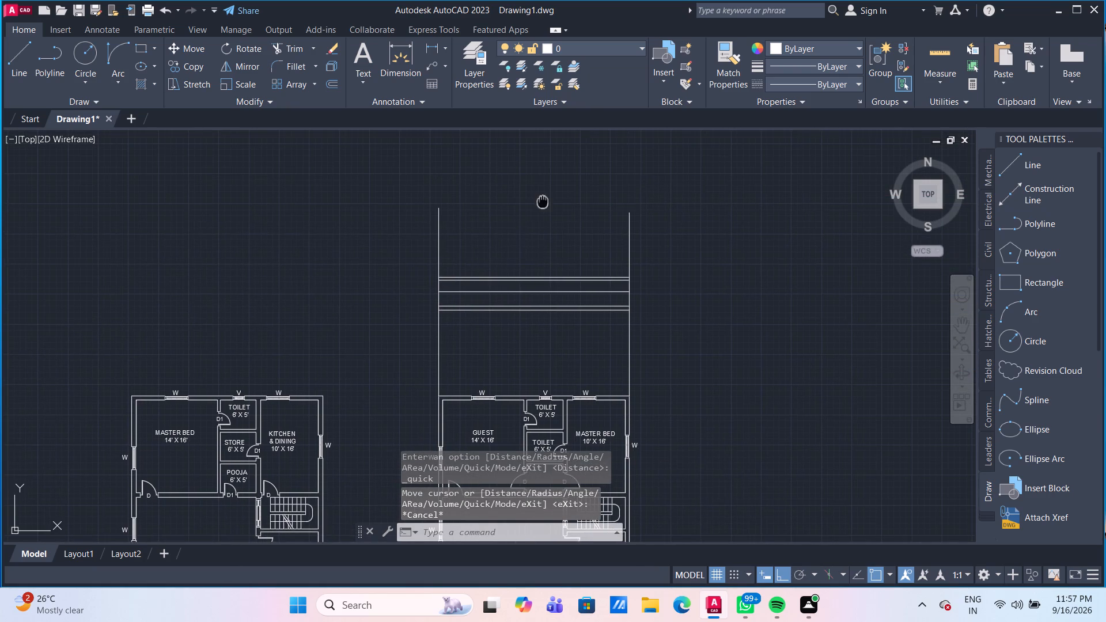
middle_click_drag(543, 202, 498, 280)
key("o")
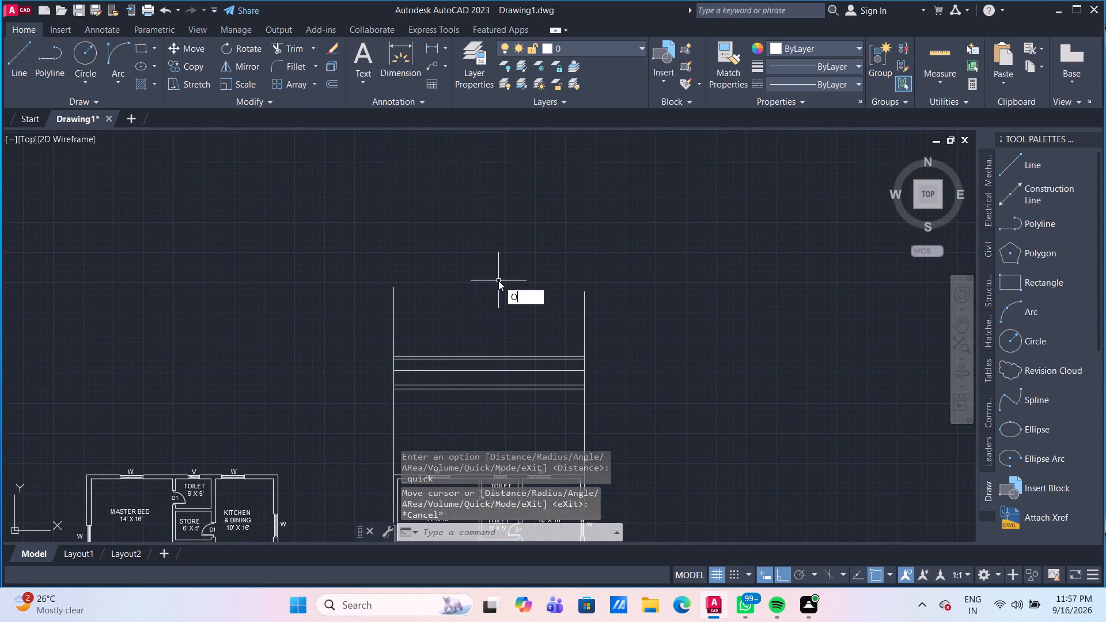
key("Return")
key("Return")
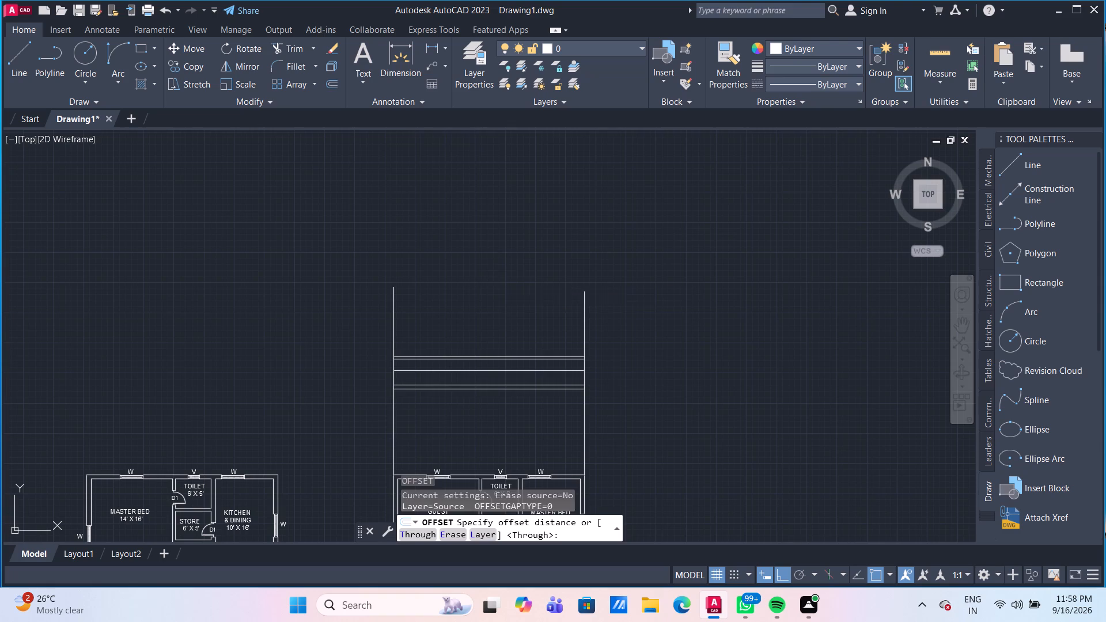
scroll(497, 347, "up", 2)
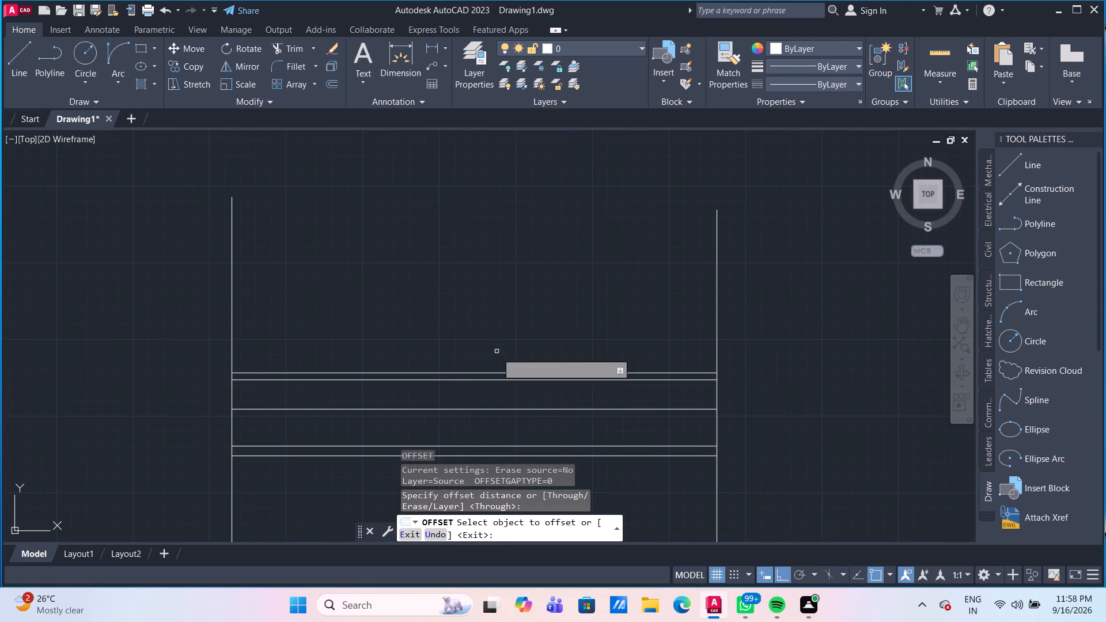
left_click_drag(496, 373, 495, 352)
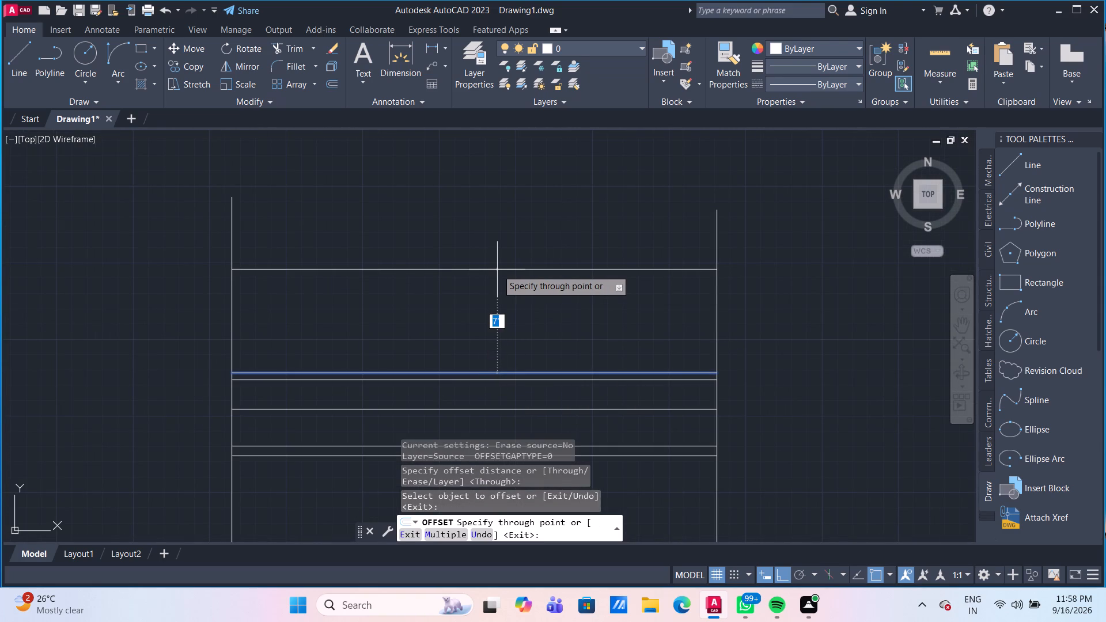
type("10'")
key("Return")
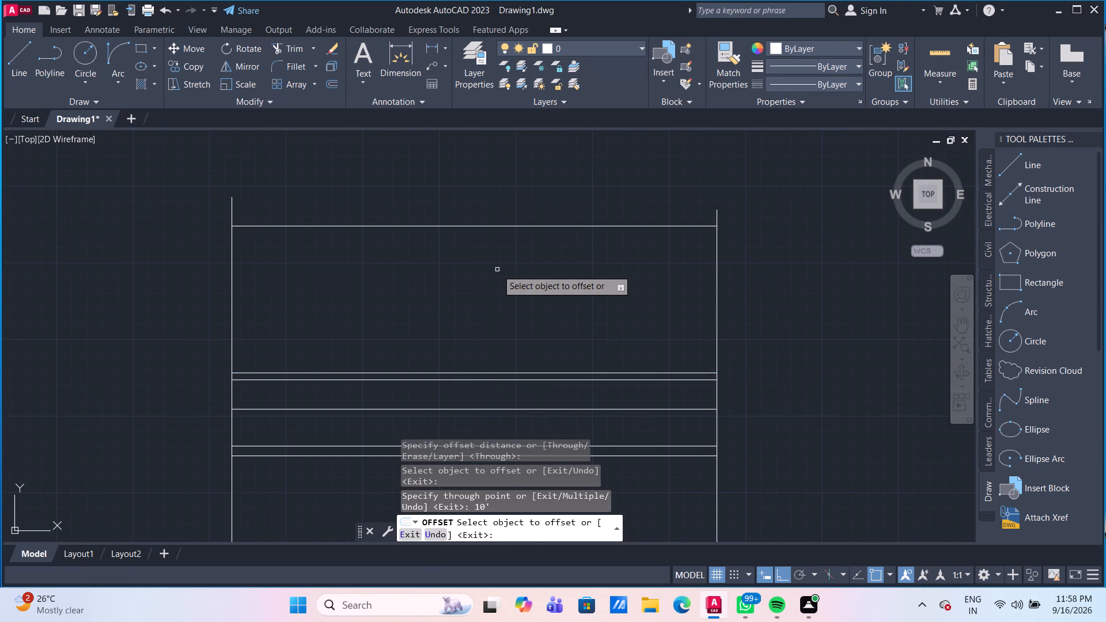
left_click(511, 226)
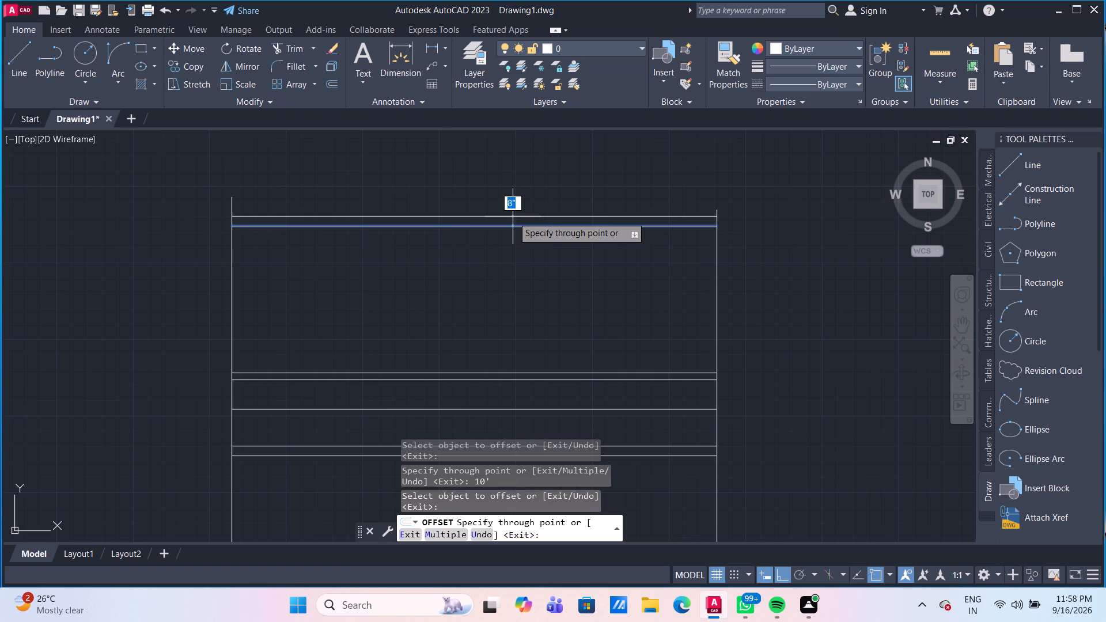
type("4\"")
key("Return")
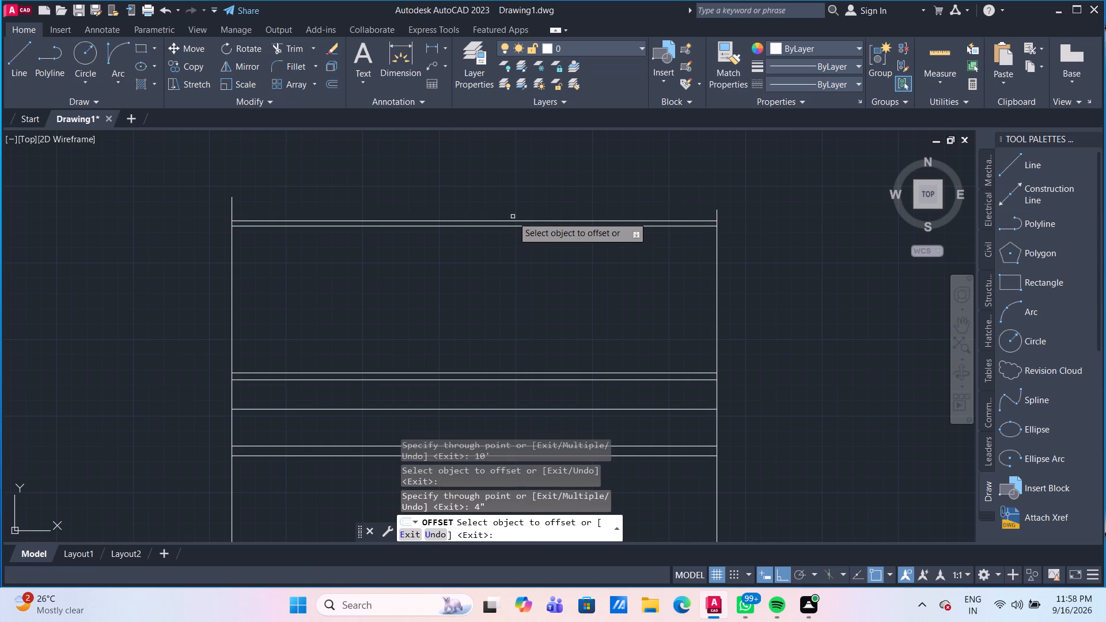
Offset the new topmost horizontal line upward by another 10', and offset the resulting line upward by 4".
left_click_drag(520, 222, 522, 215)
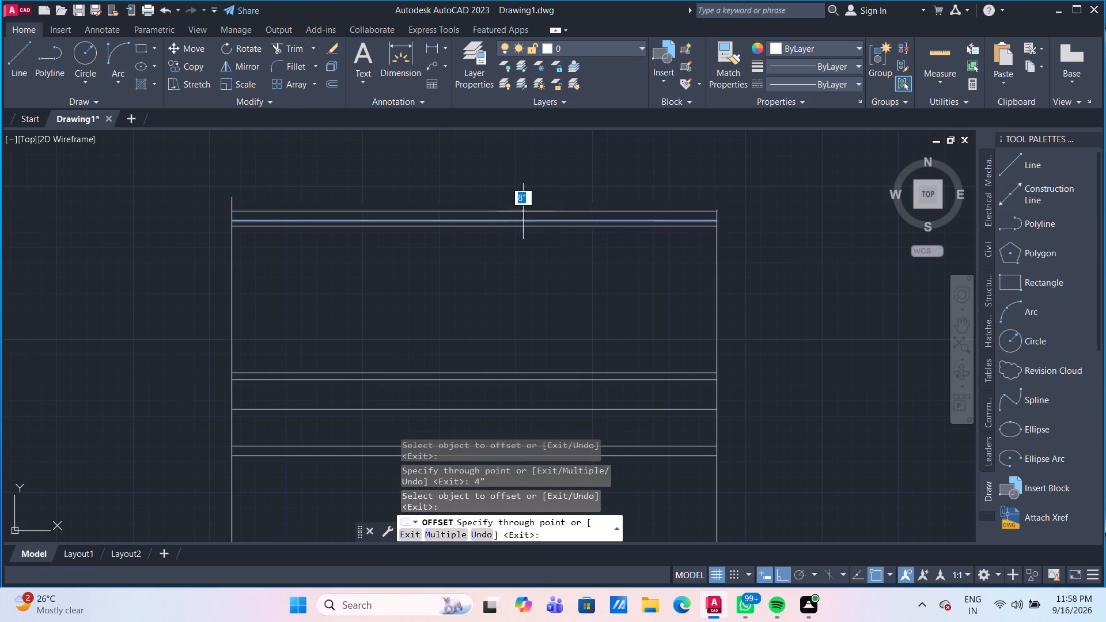
scroll(545, 166, "down", 1)
middle_click_drag(545, 166, 549, 203)
scroll(549, 203, "down", 1)
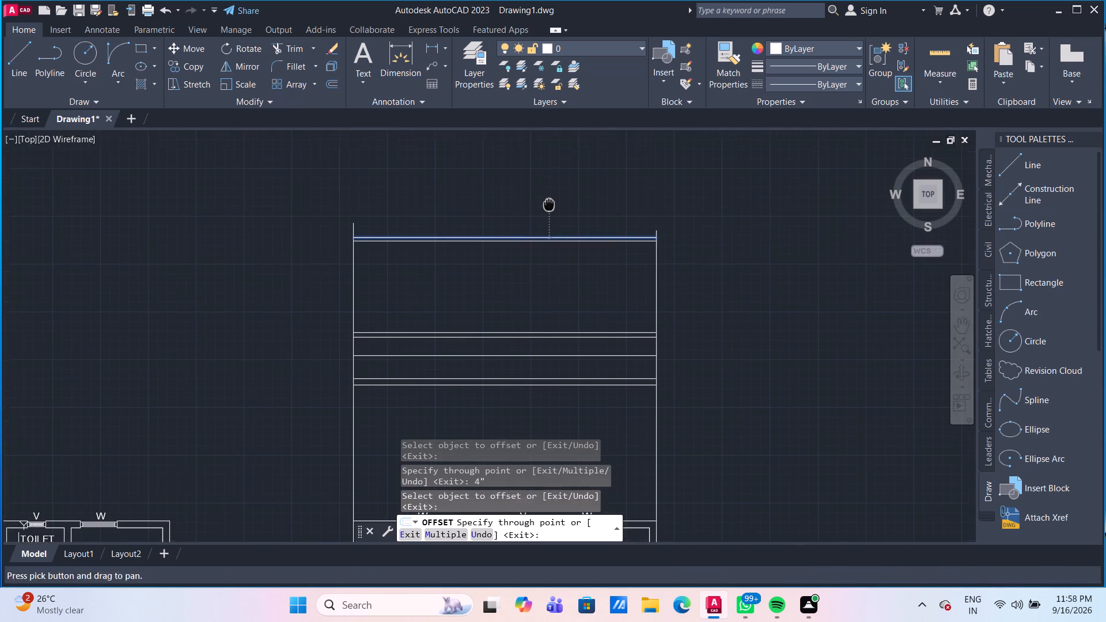
type("10'")
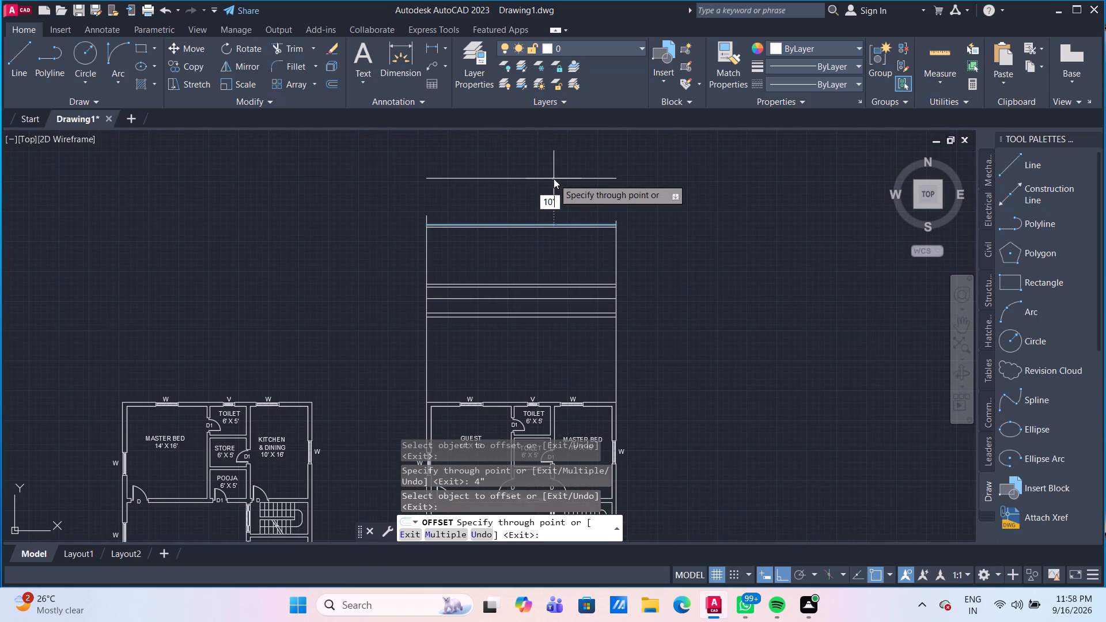
key("Return")
middle_click_drag(558, 188, 541, 302)
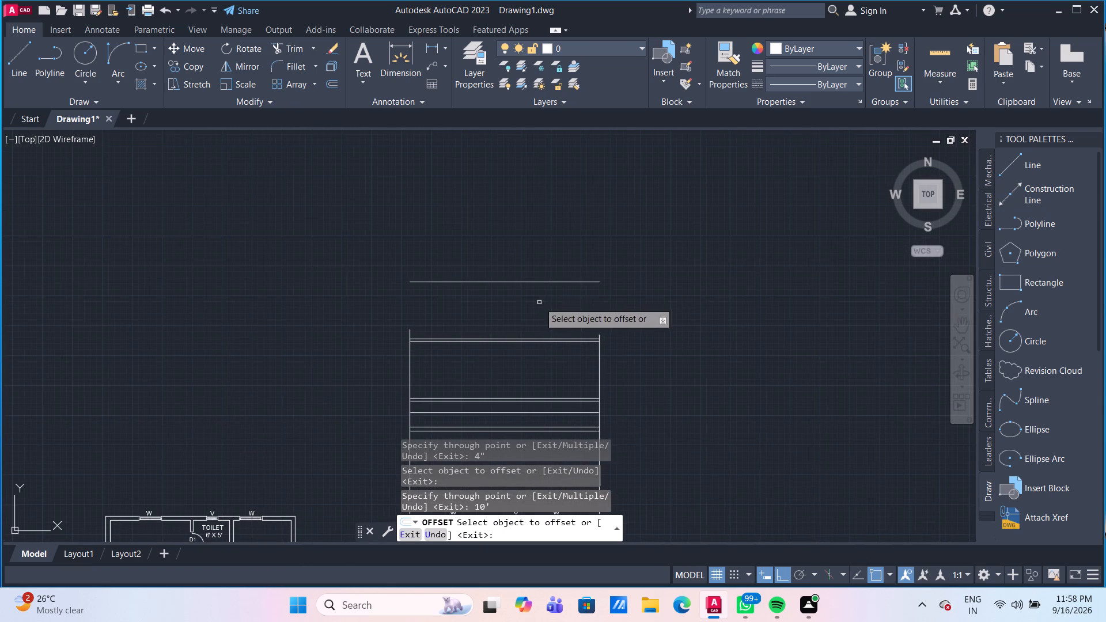
left_click(537, 281)
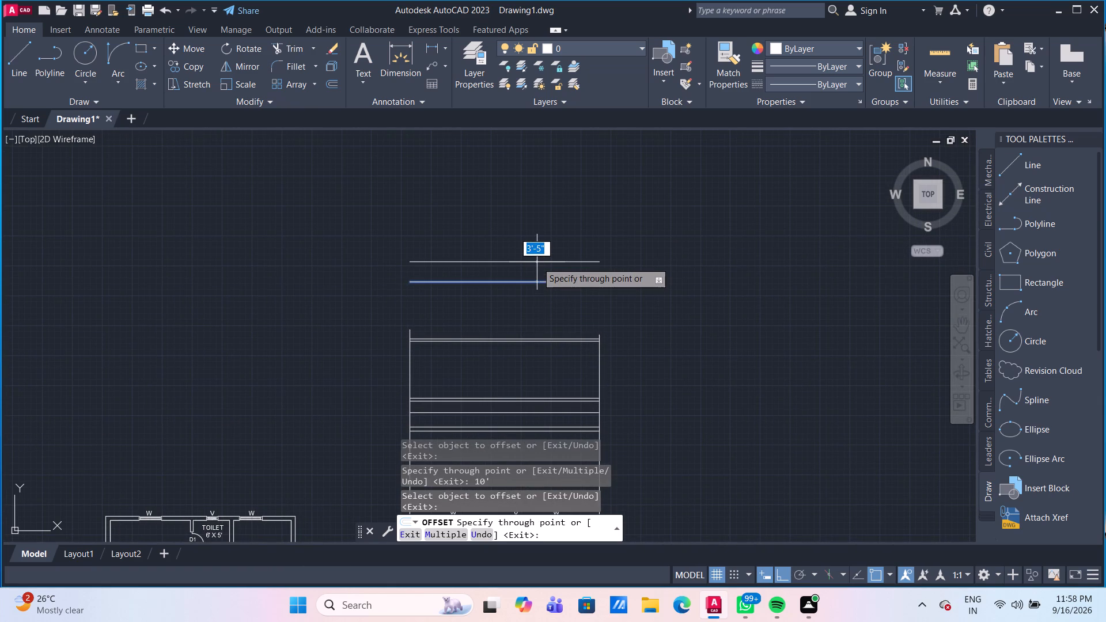
type("4\"")
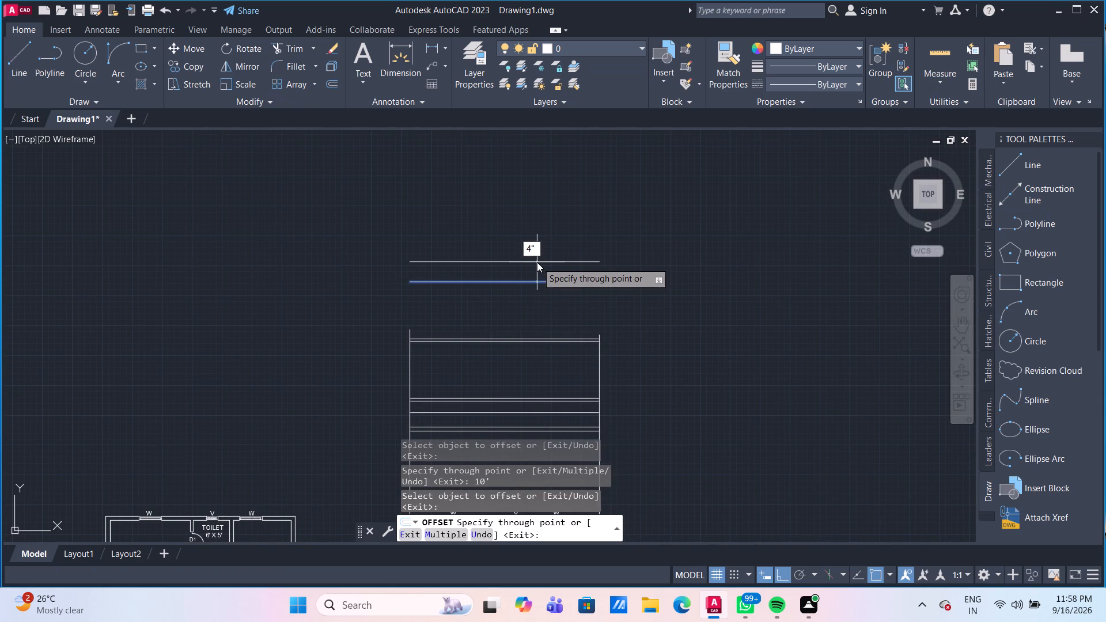
key("Return")
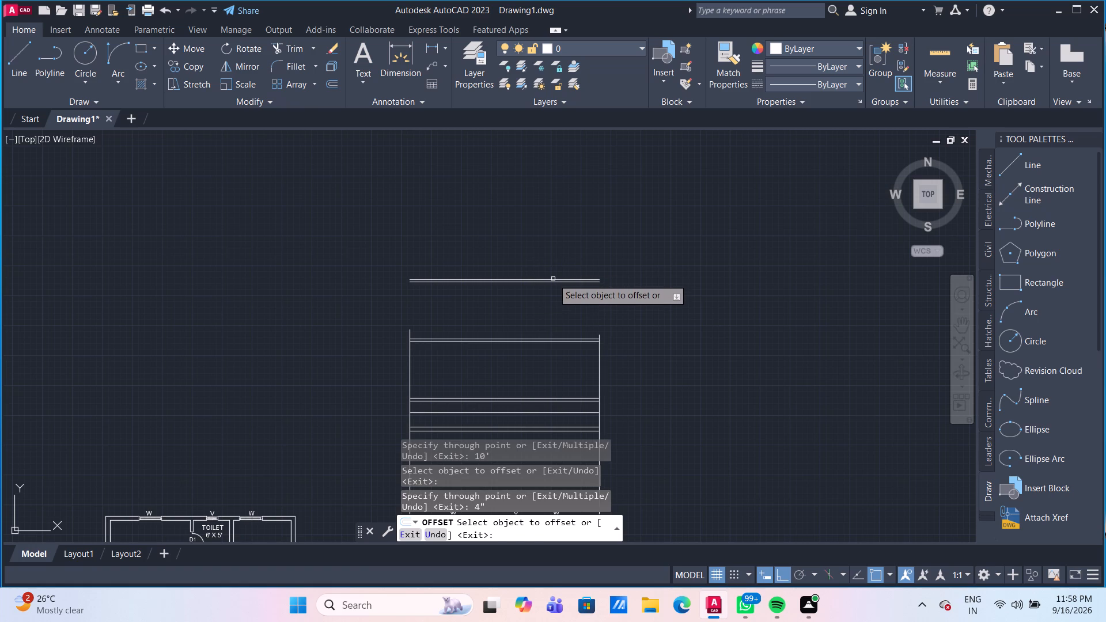
Offset the upper line of the topmost 4" pair upward by 3'.
left_click(553, 279)
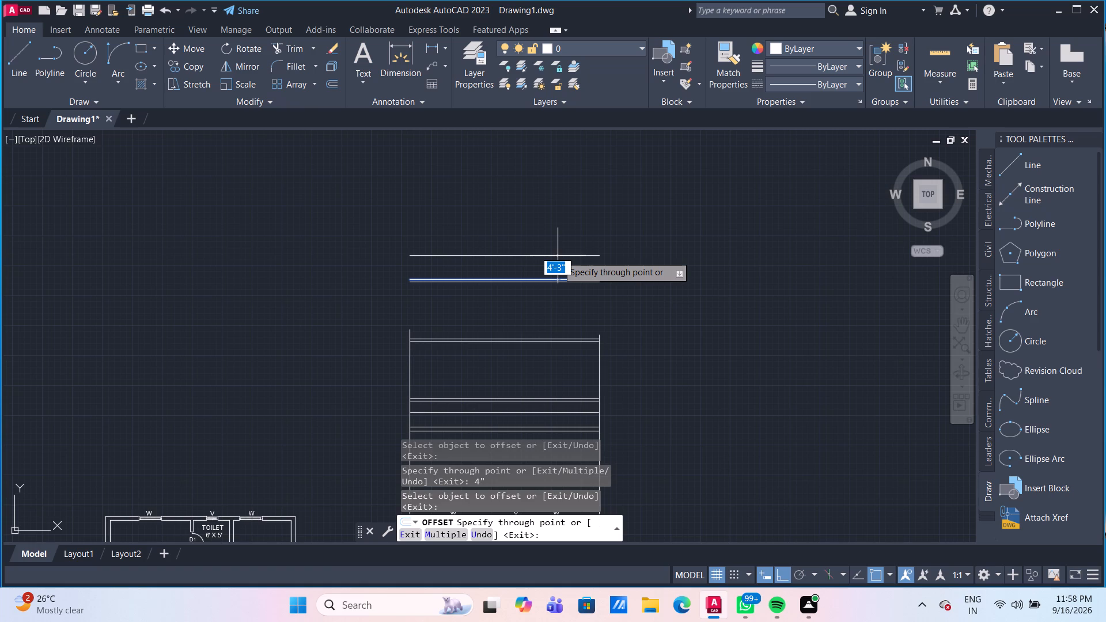
type("3'")
key("Return")
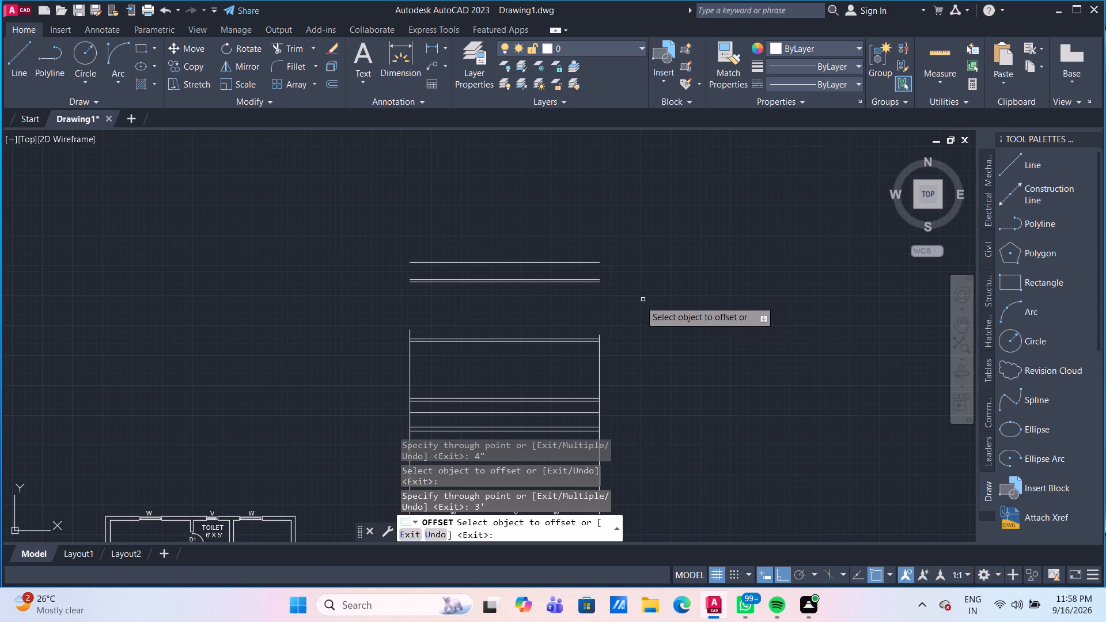
key("Escape")
Extend the left and right vertical projection lines up to the topmost horizontal line.
key("e")
key("x")
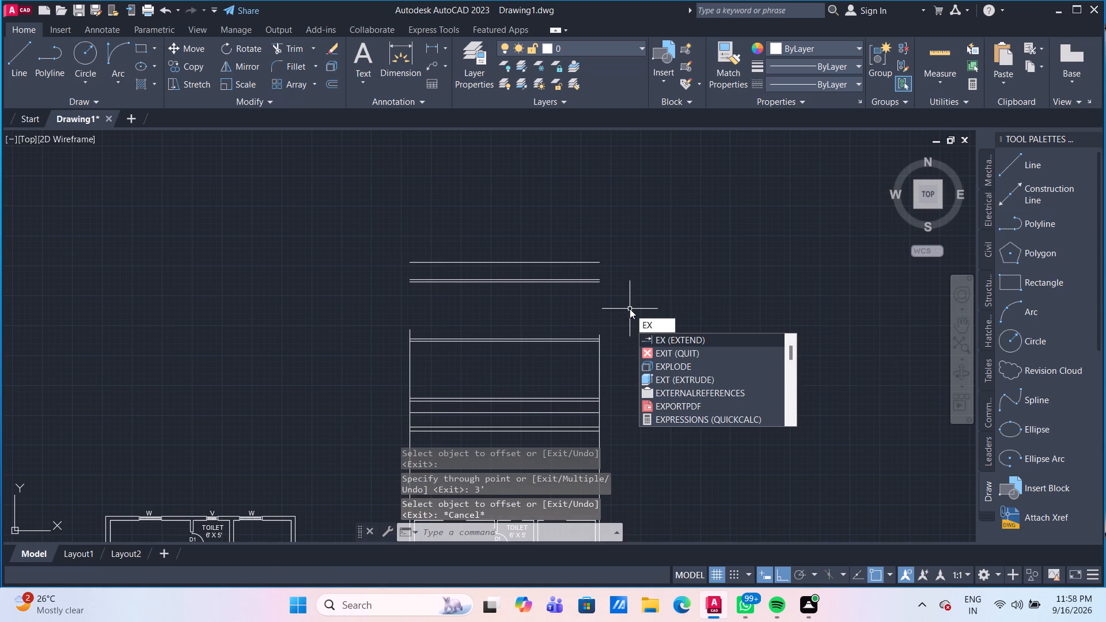
key("Return")
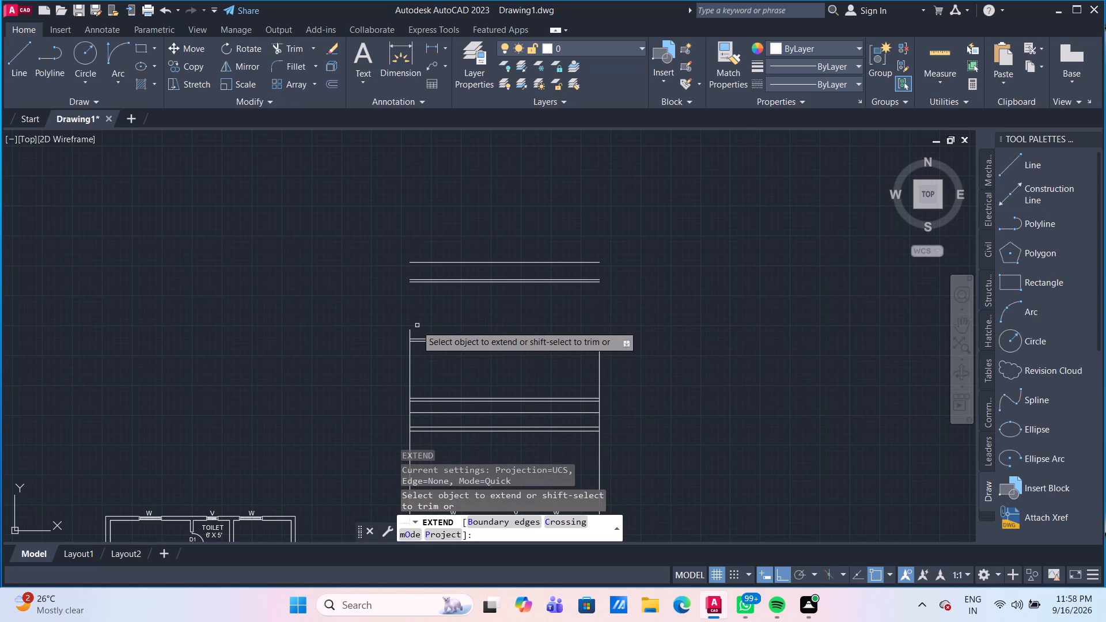
left_click(411, 331)
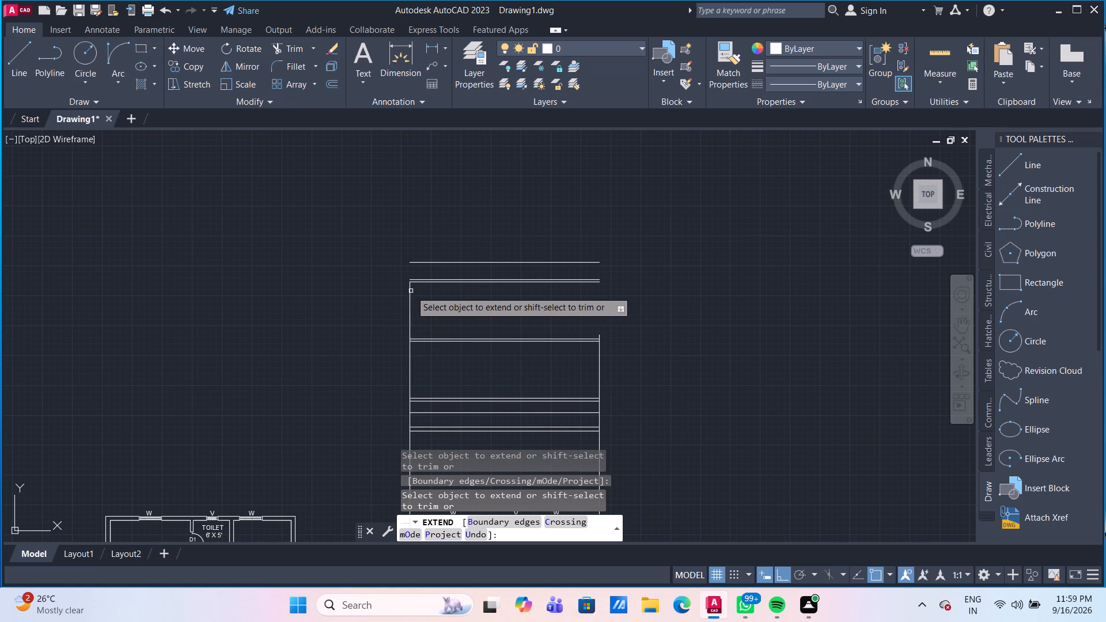
left_click(411, 291)
left_click(409, 284)
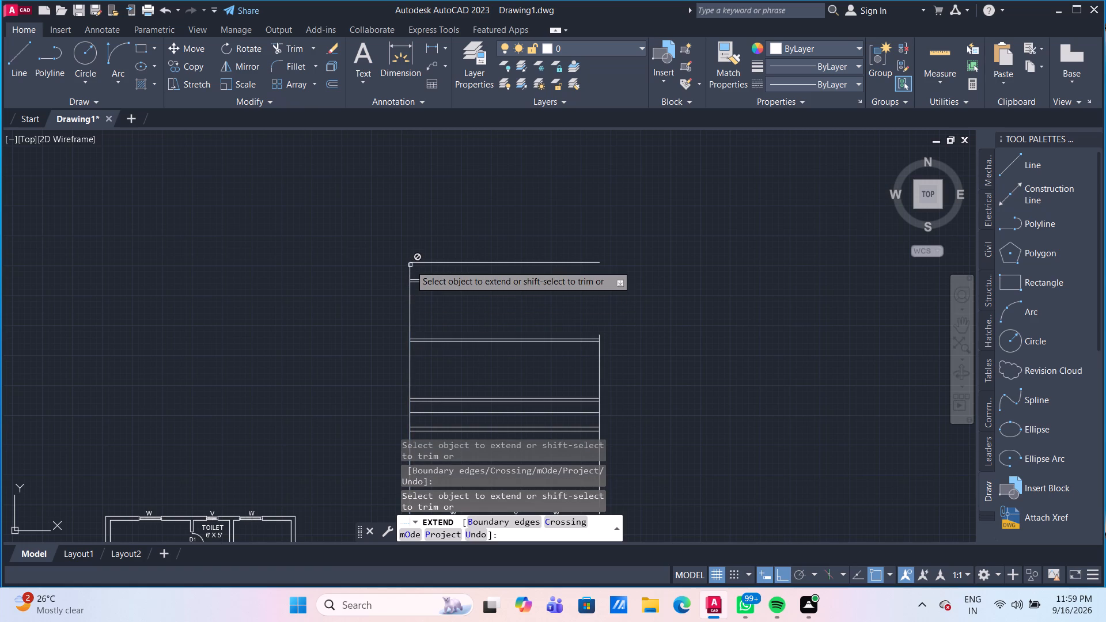
scroll(412, 265, "up", 2)
scroll(459, 274, "down", 3)
scroll(600, 325, "up", 2)
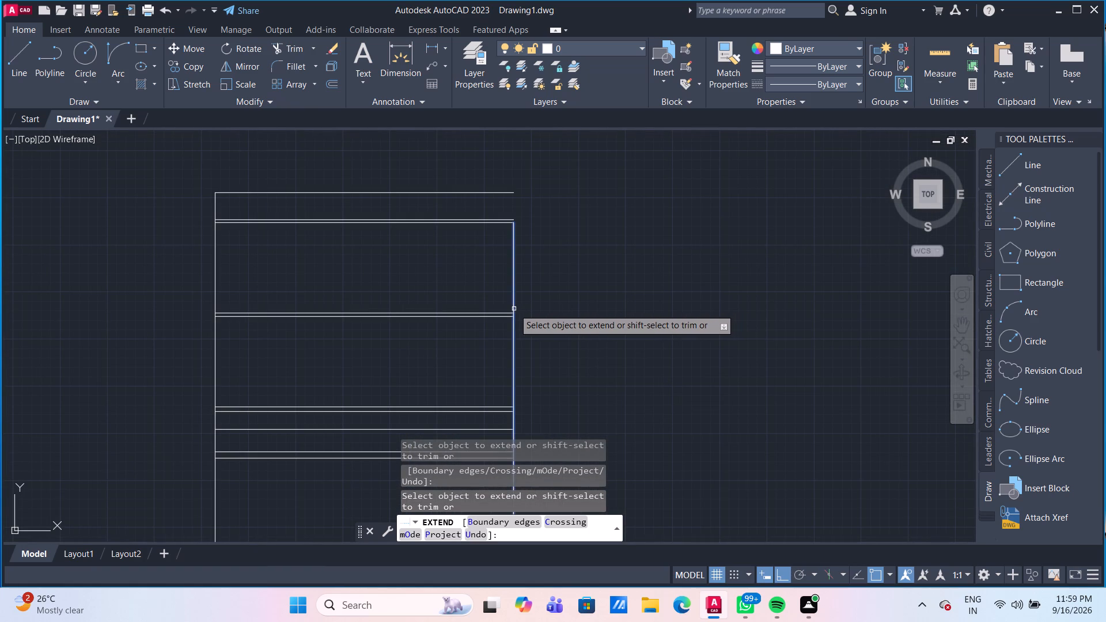
left_click(514, 309)
left_click(514, 238)
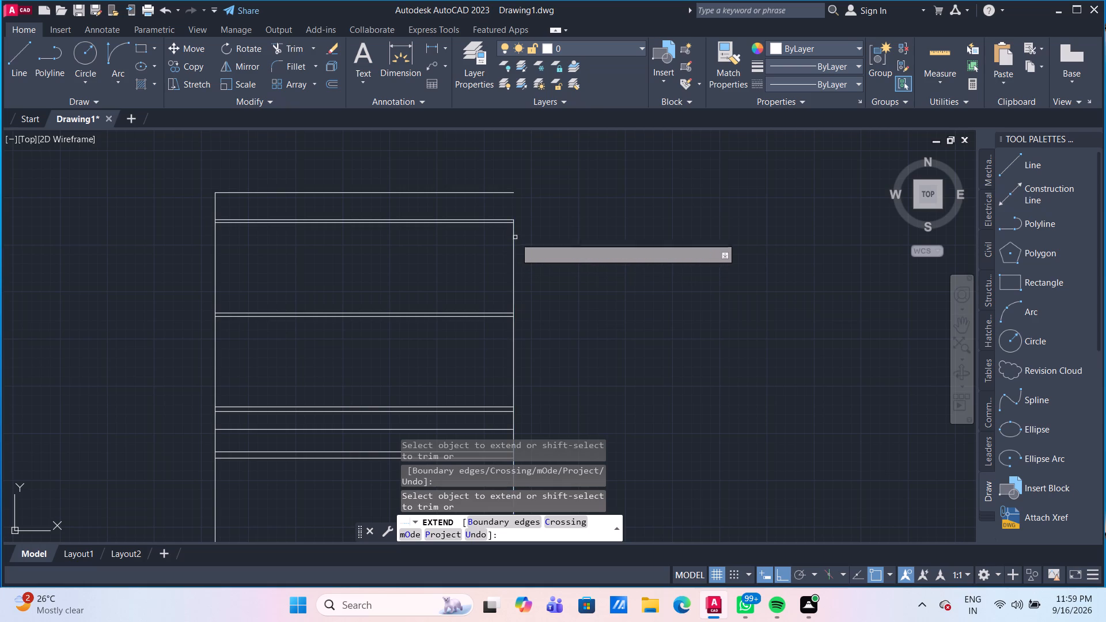
left_click(513, 232)
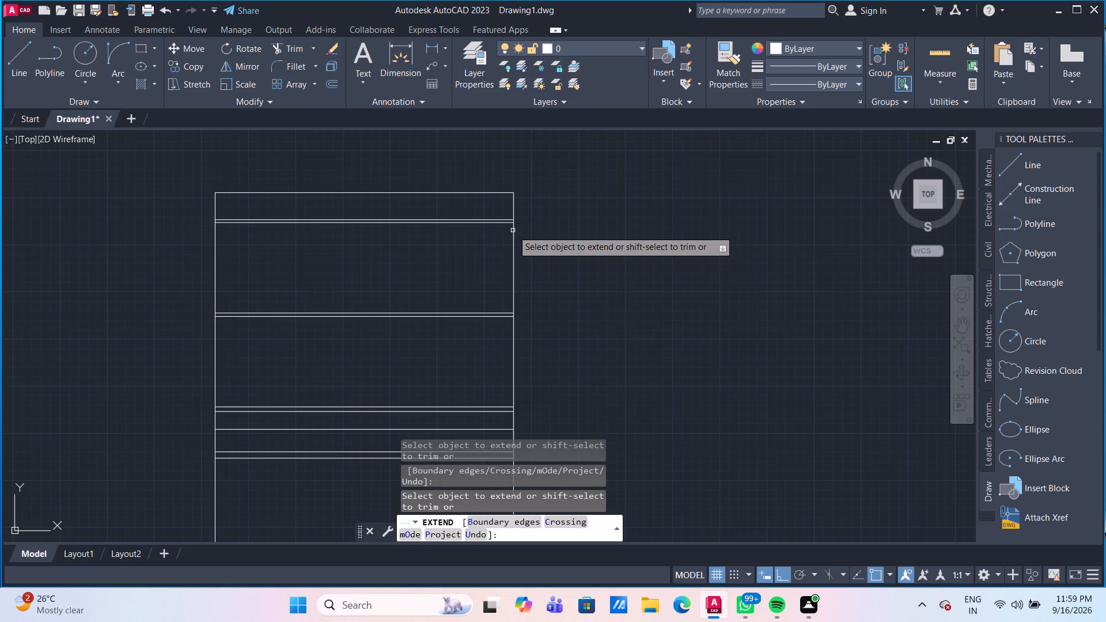
key("Escape")
Offset the left and right outer vertical lines of the section inward by 9" each.
scroll(637, 220, "down", 3)
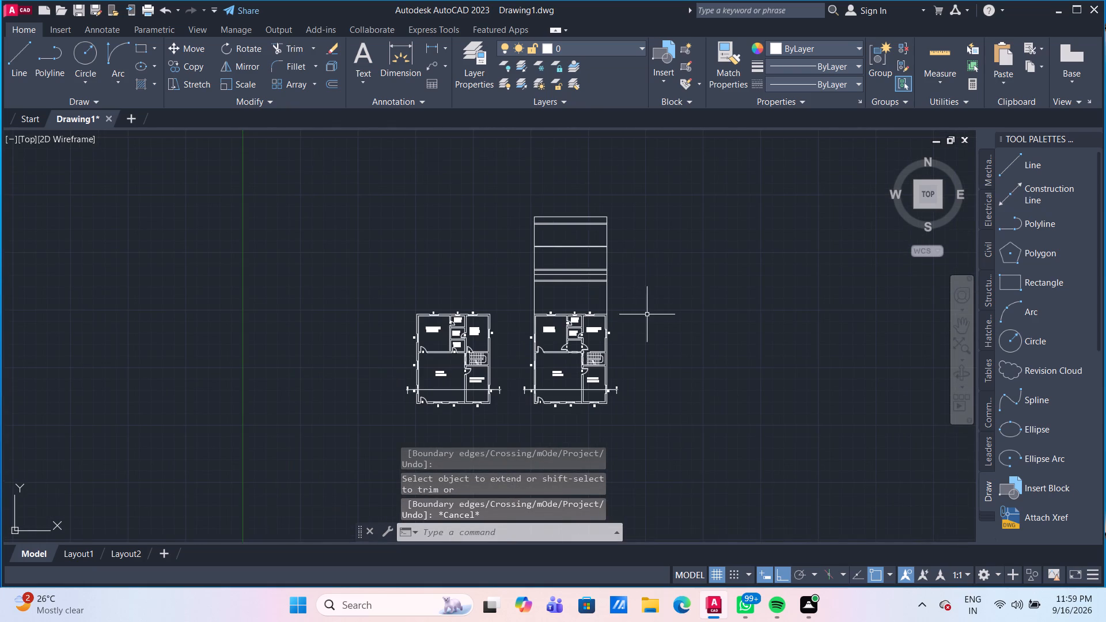
middle_click_drag(647, 315, 639, 269)
scroll(599, 255, "up", 2)
middle_click_drag(562, 255, 563, 259)
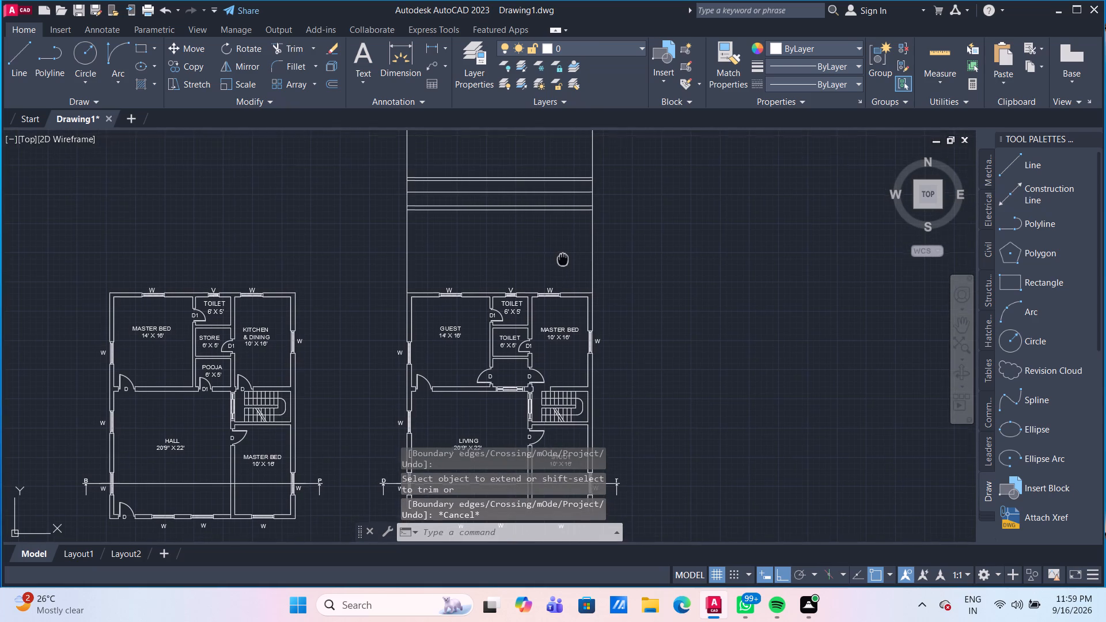
middle_click_drag(563, 259, 565, 285)
scroll(539, 234, "down", 2)
middle_click_drag(541, 252, 536, 276)
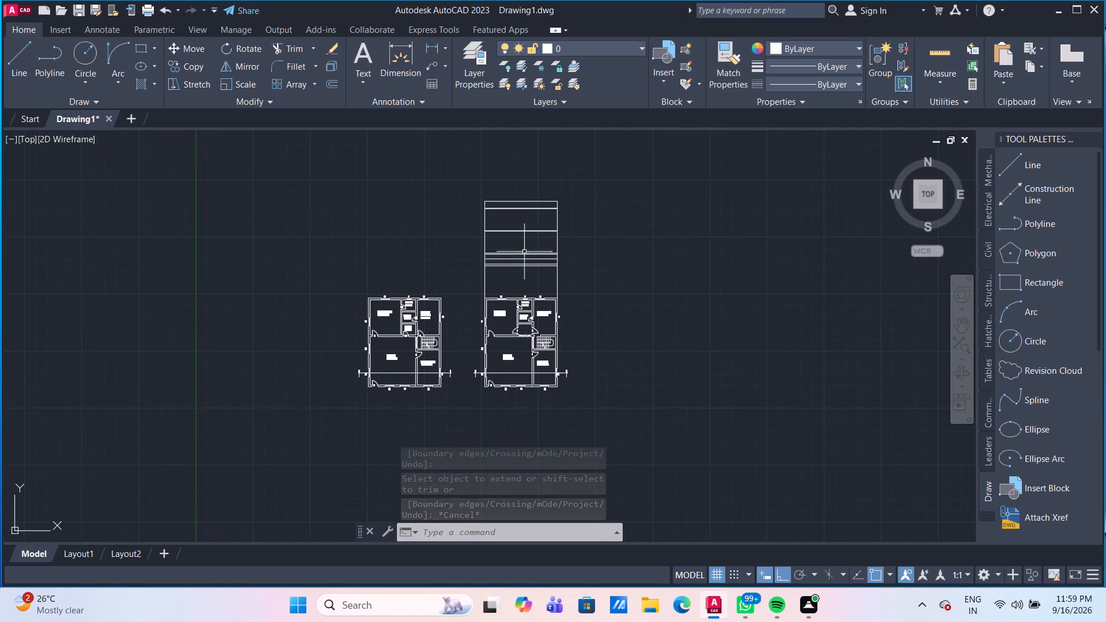
scroll(521, 233, "up", 1)
key("o")
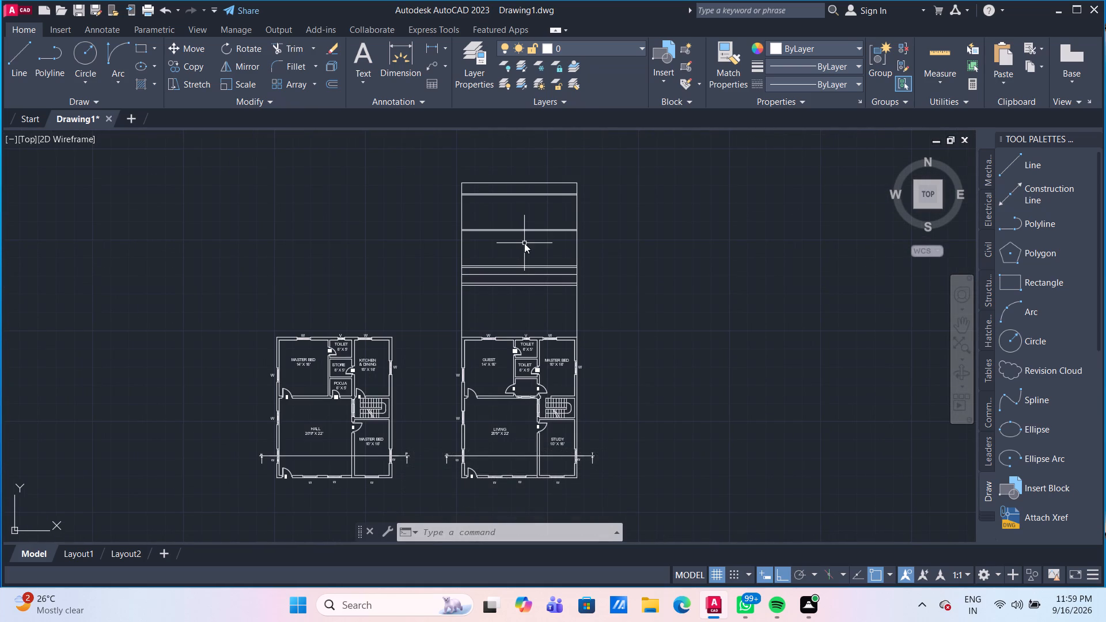
key("Return")
key("Return")
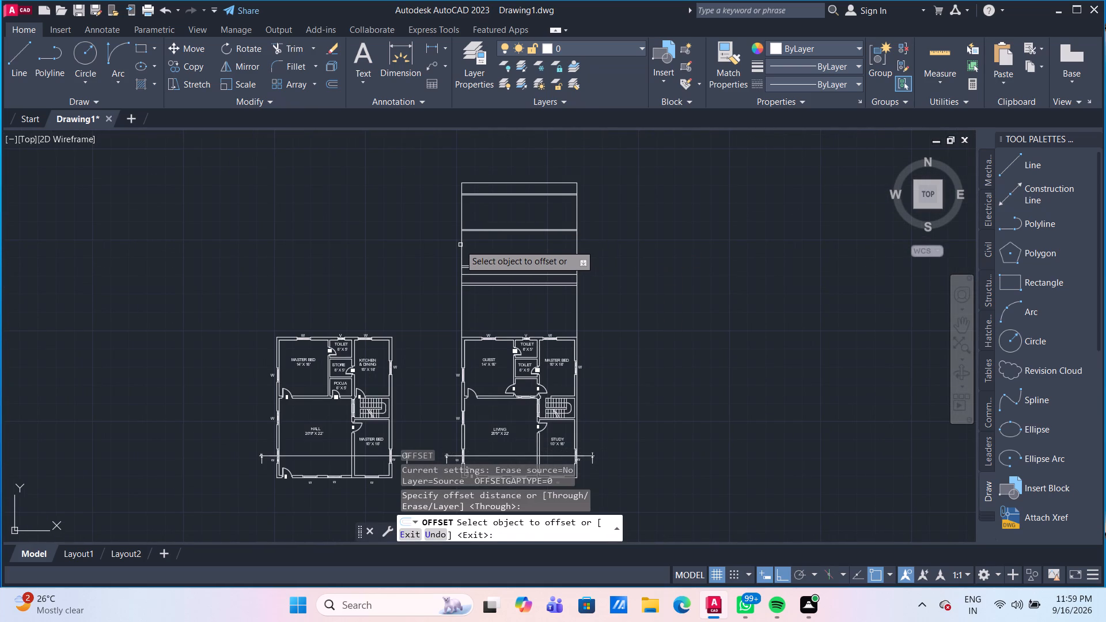
left_click_drag(462, 246, 468, 248)
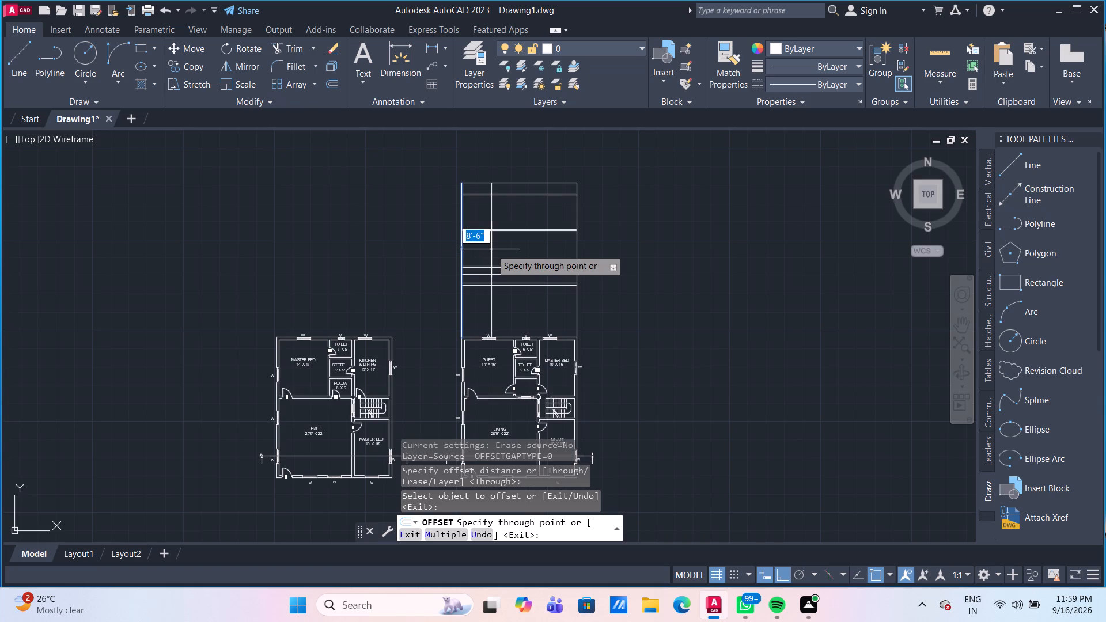
key("9")
key("shift+quotedbl")
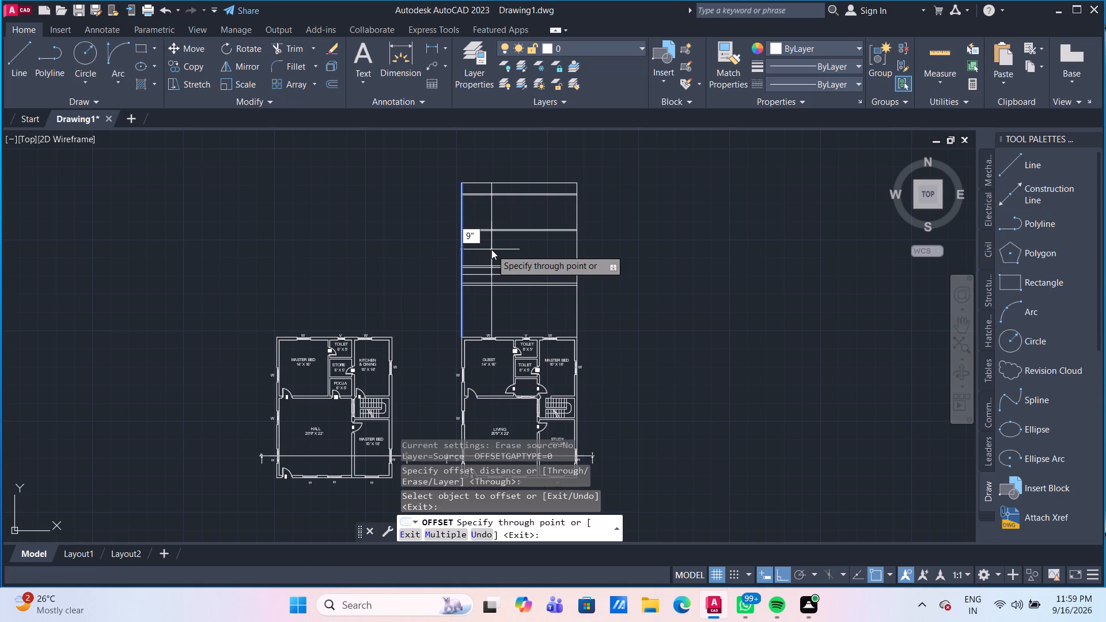
key("Return")
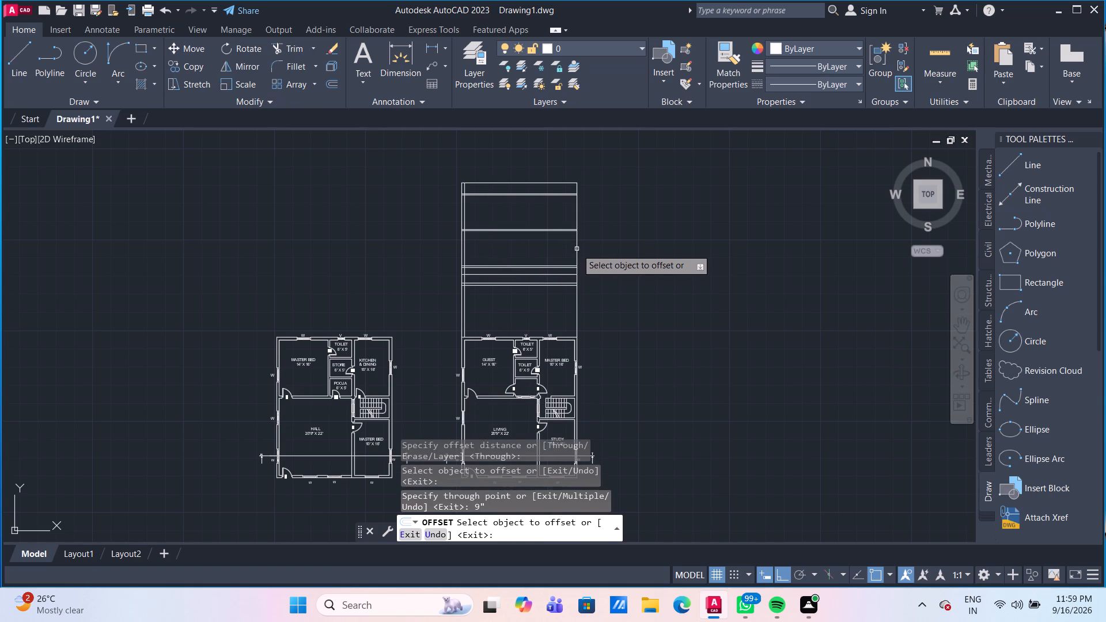
left_click_drag(577, 250, 569, 248)
type("9\"")
key("Return")
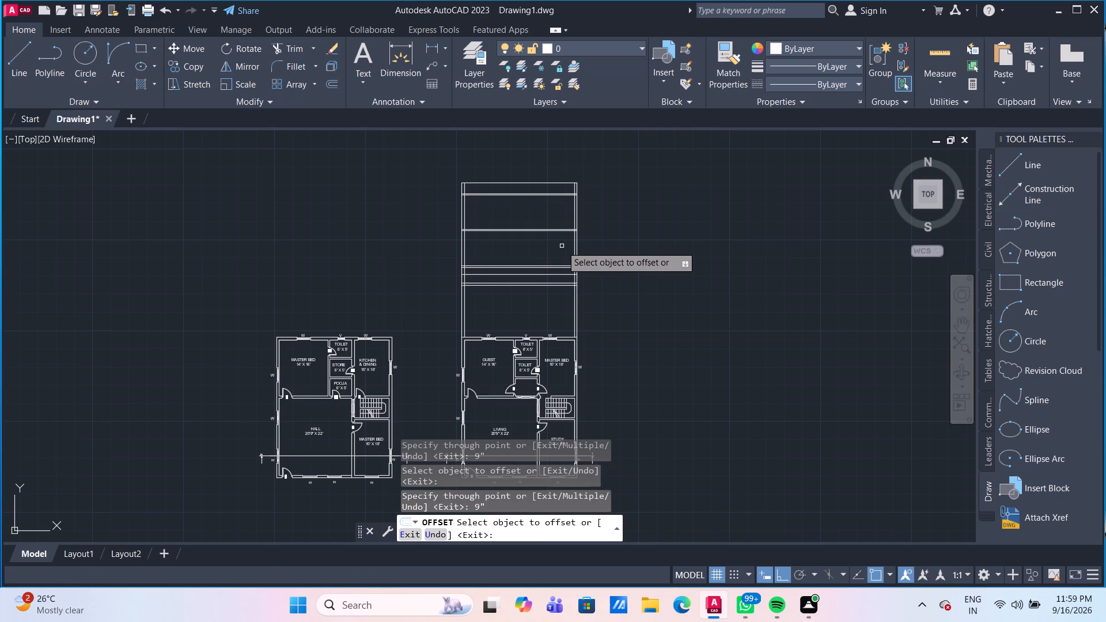
Offset the right wall's inner line 10' toward the section's interior, and offset the resulting line another 9" in the same direction.
scroll(564, 238, "up", 2)
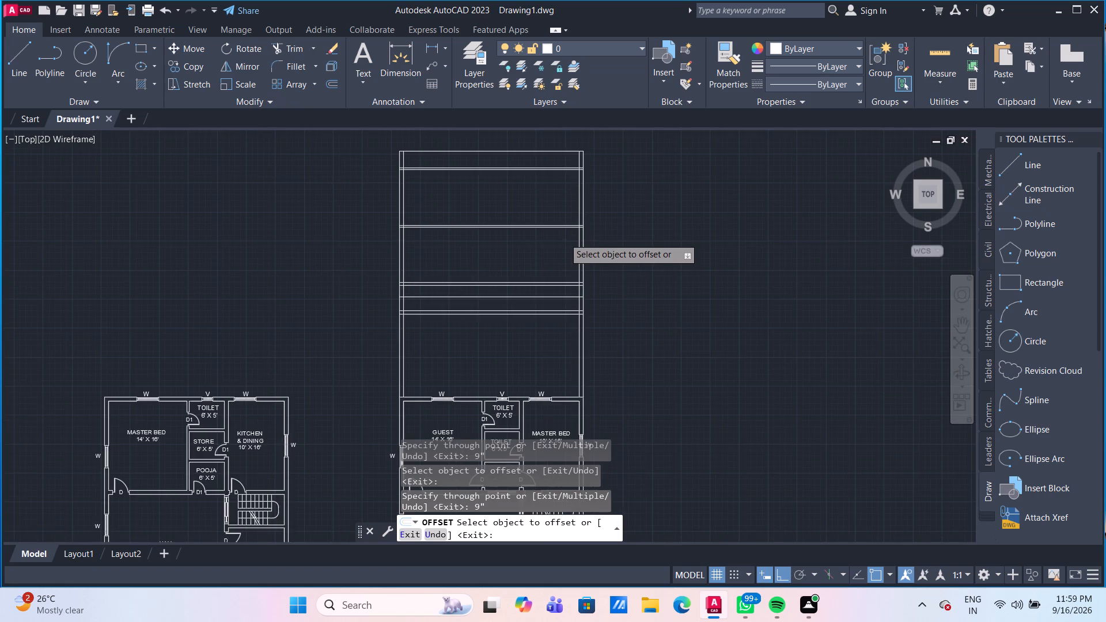
left_click_drag(585, 245, 572, 242)
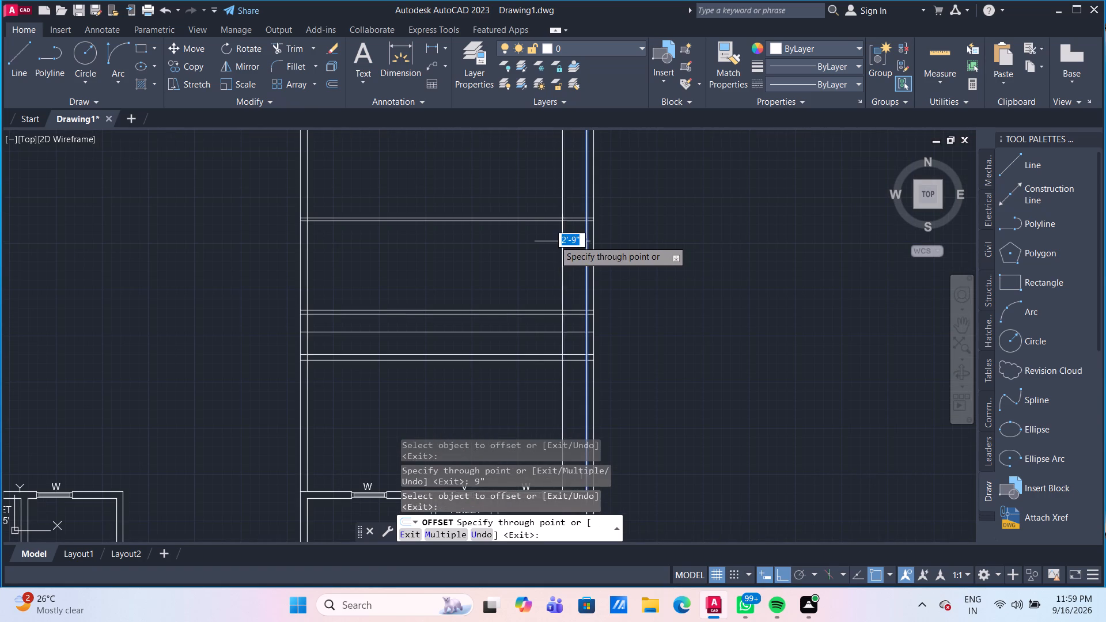
type("10'")
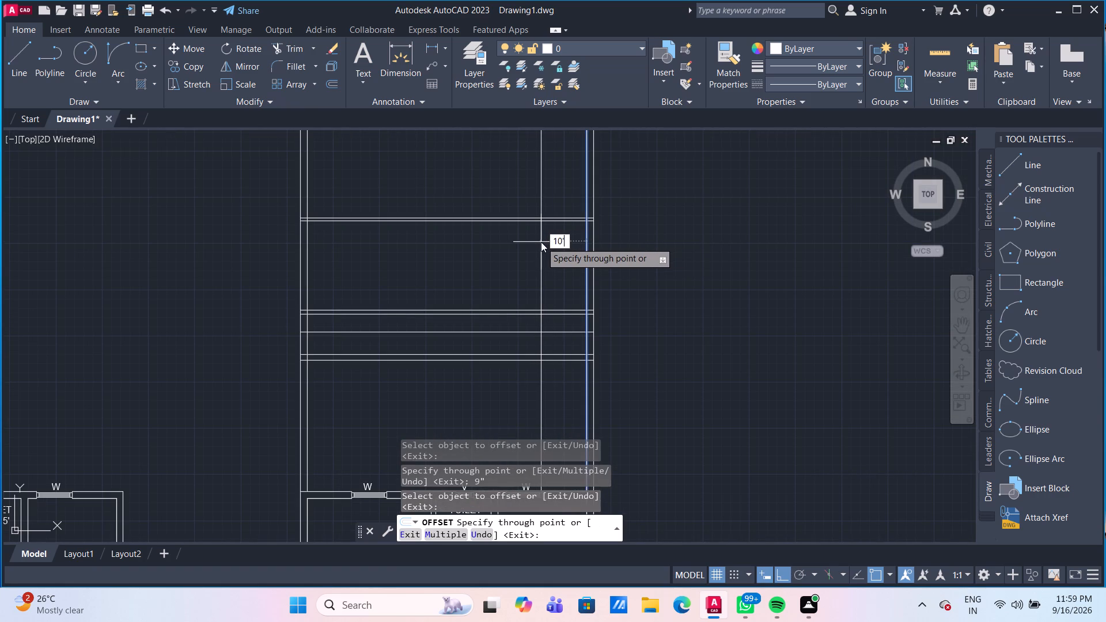
key("Return")
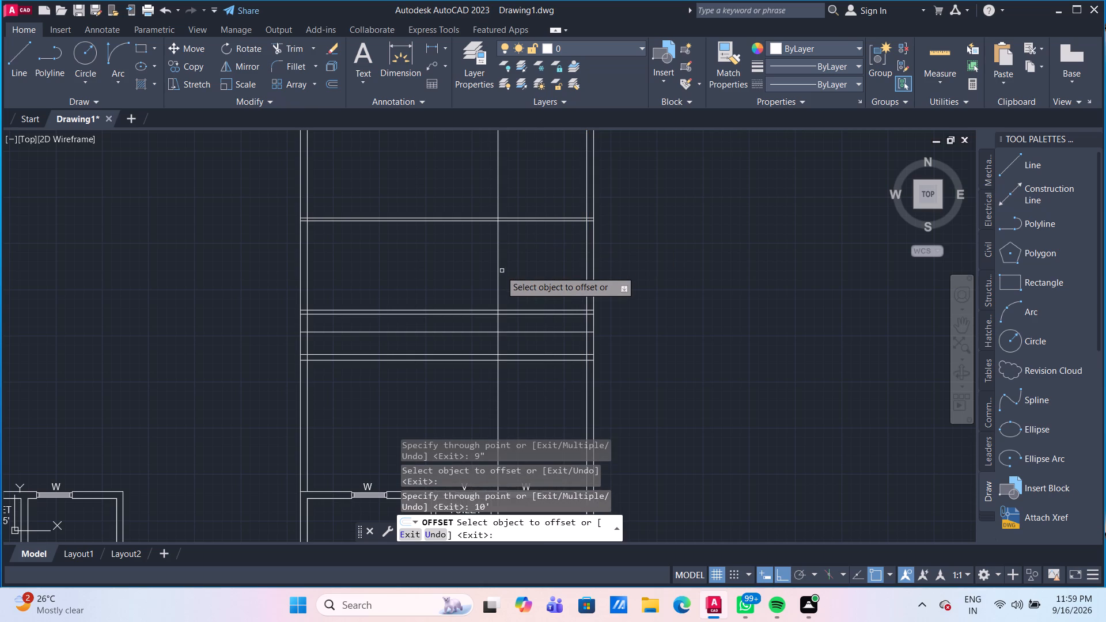
left_click(498, 267)
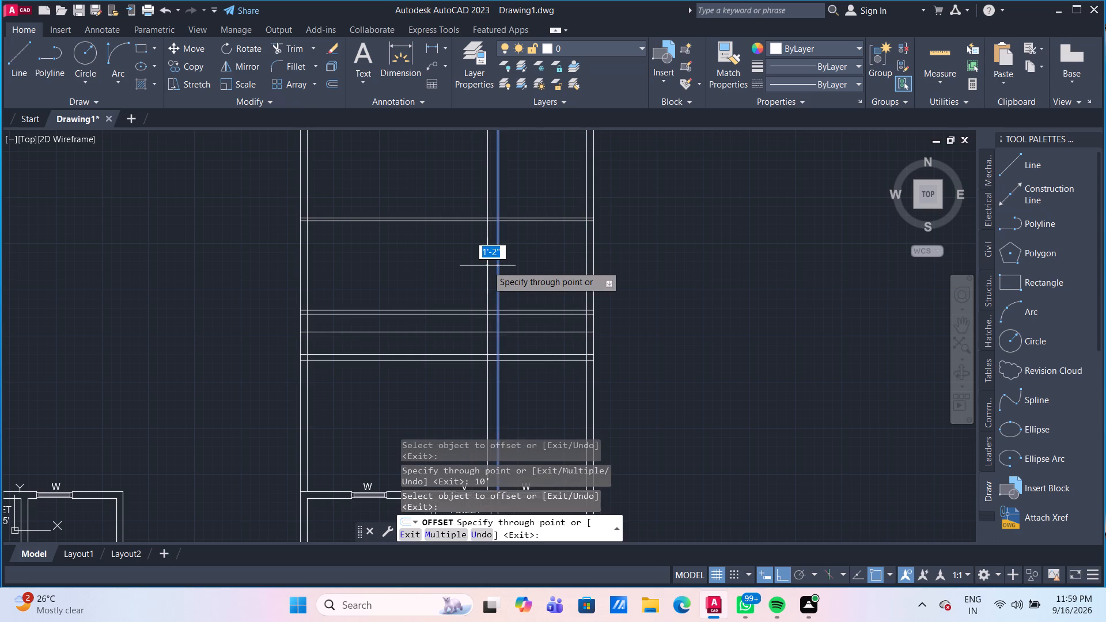
type("9\"")
key("Return")
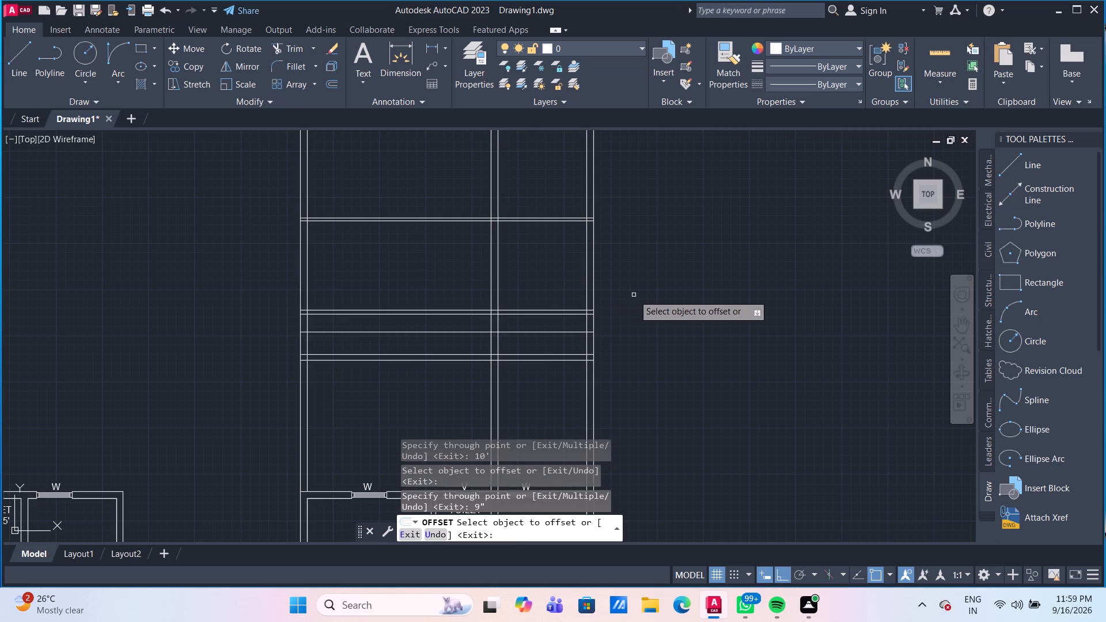
key("Escape")
Trim away all the vertical projection lines between the section's lowest horizontal line and the floor plan.
middle_click_drag(631, 347, 605, 178)
scroll(620, 293, "down", 1)
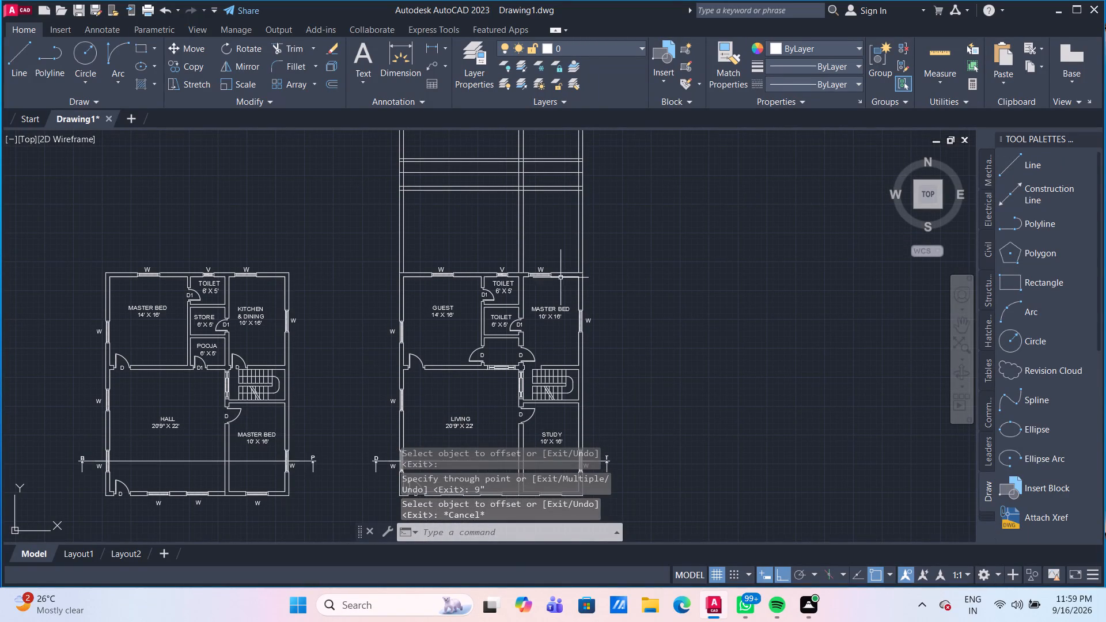
scroll(525, 258, "up", 1)
scroll(563, 225, "down", 1)
middle_click_drag(563, 225, 561, 271)
scroll(561, 263, "down", 1)
type("TR")
key("Return")
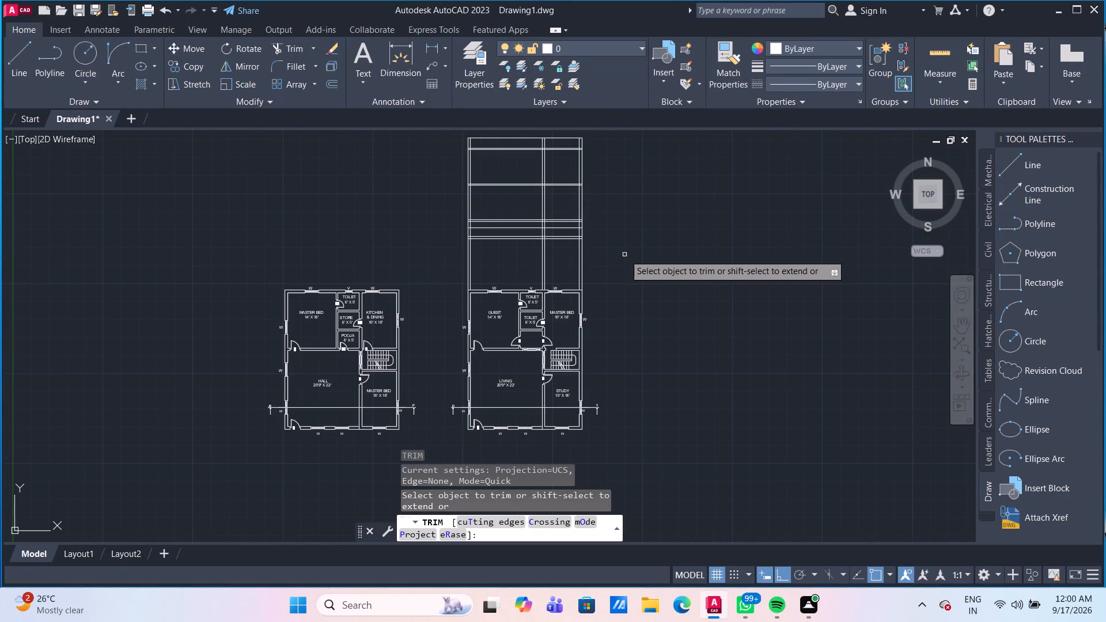
left_click(456, 257)
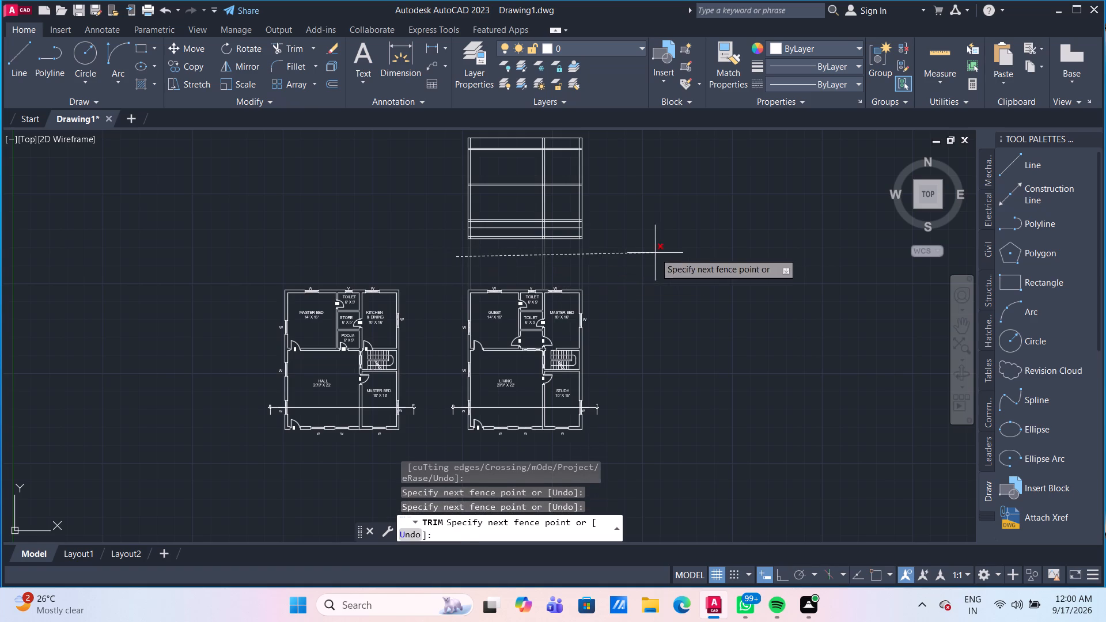
left_click(600, 256)
scroll(478, 246, "up", 2)
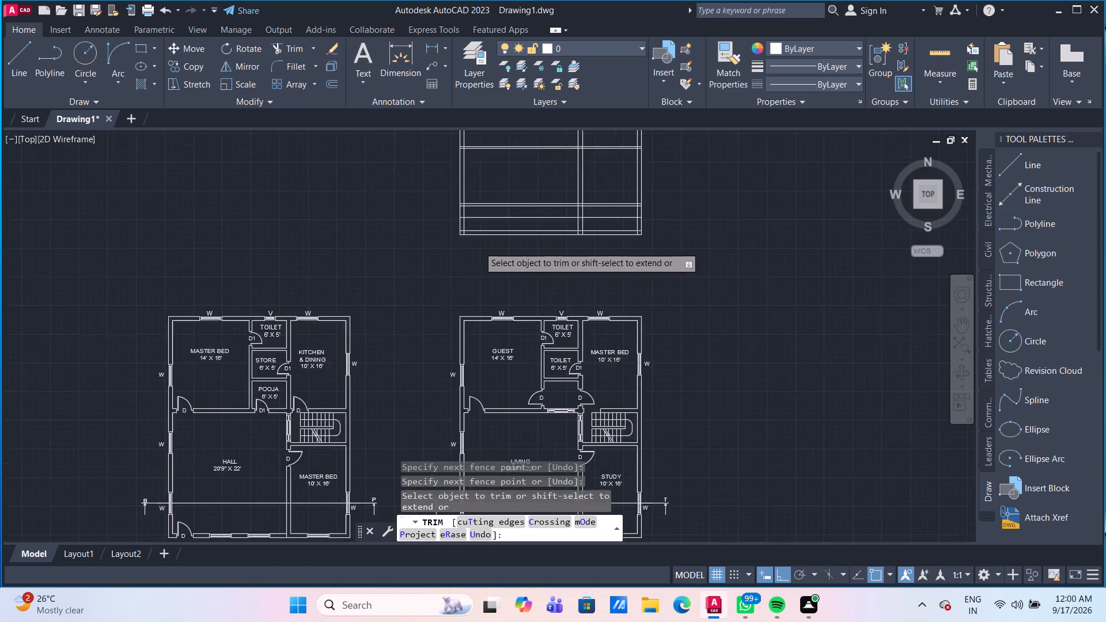
middle_click_drag(501, 248, 516, 285)
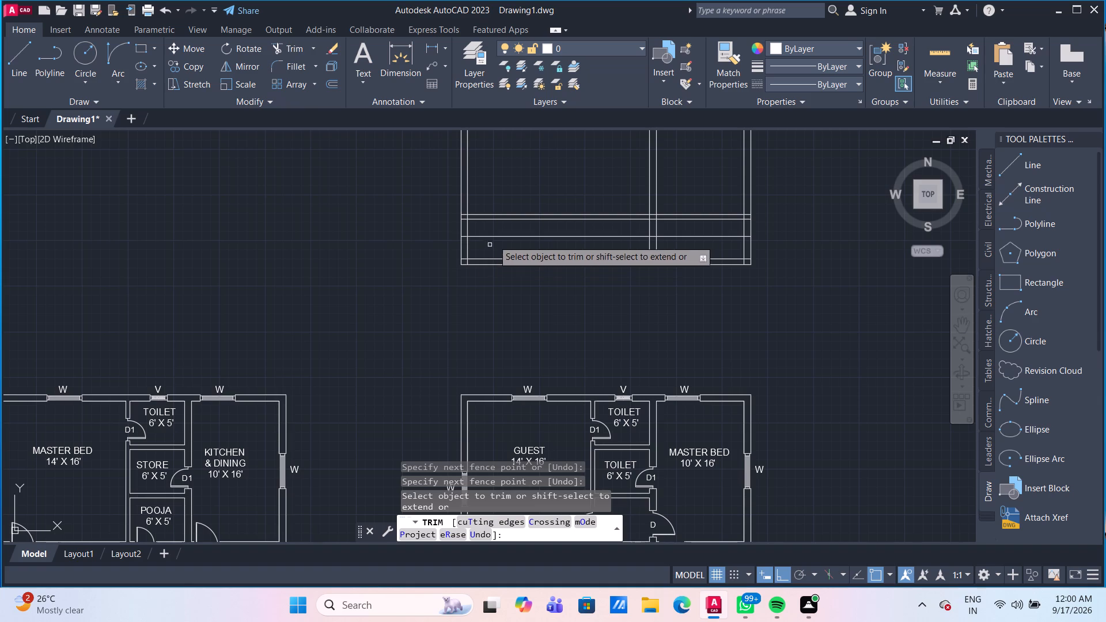
scroll(491, 226, "up", 1)
middle_click_drag(480, 226, 505, 251)
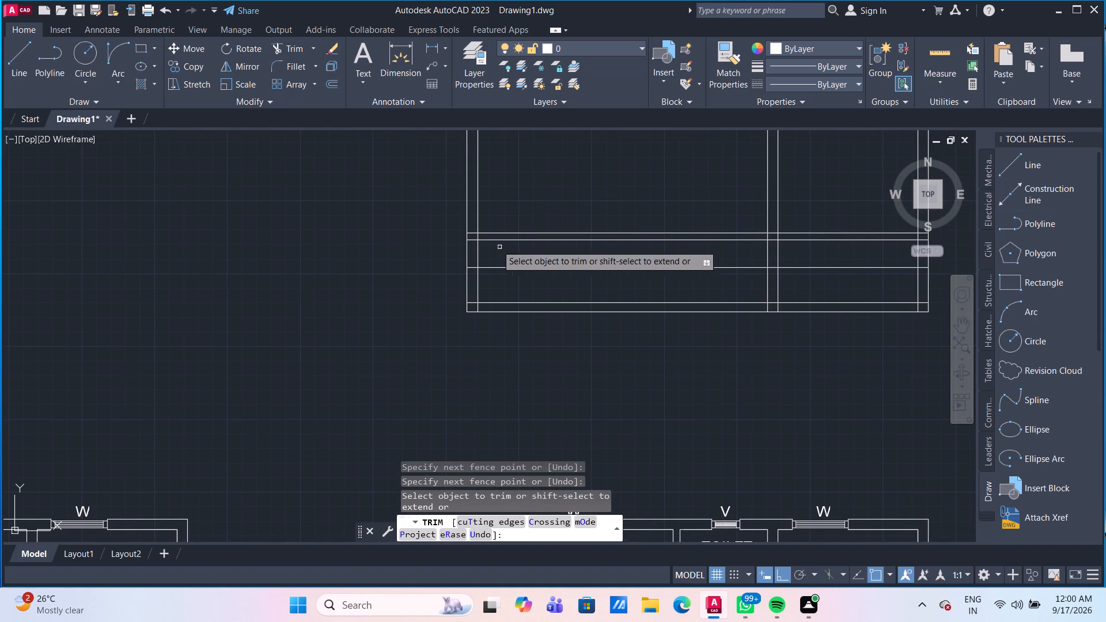
key("Escape")
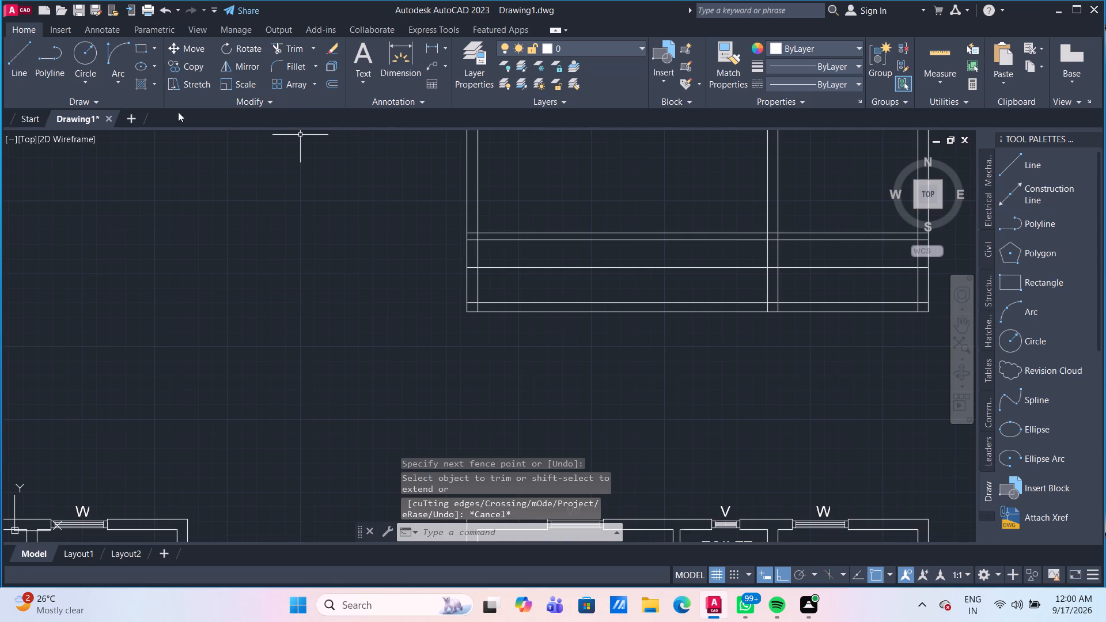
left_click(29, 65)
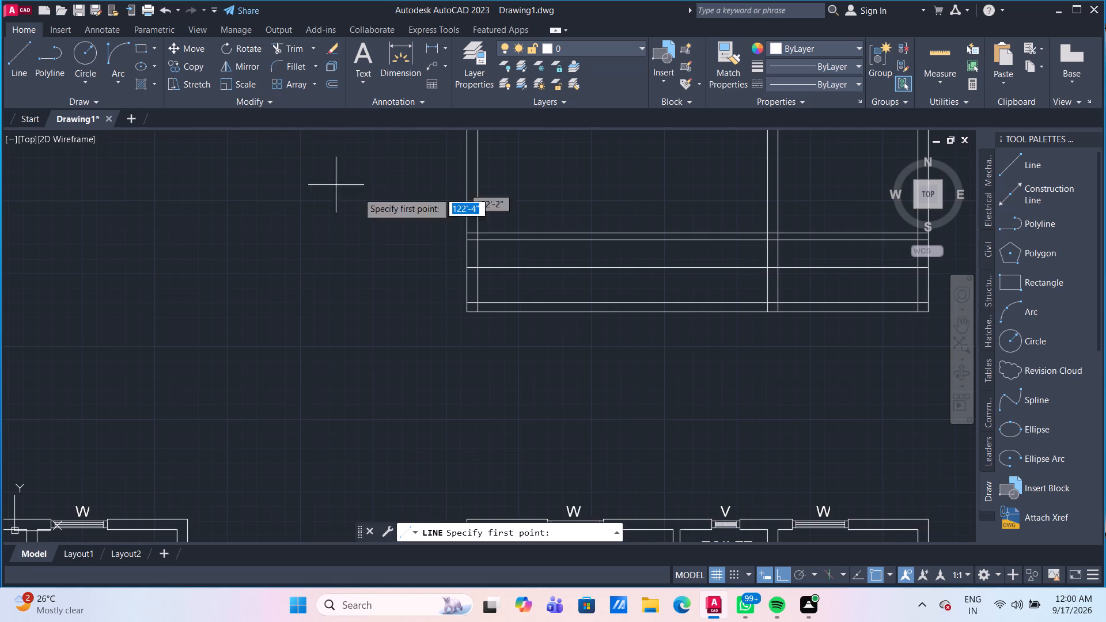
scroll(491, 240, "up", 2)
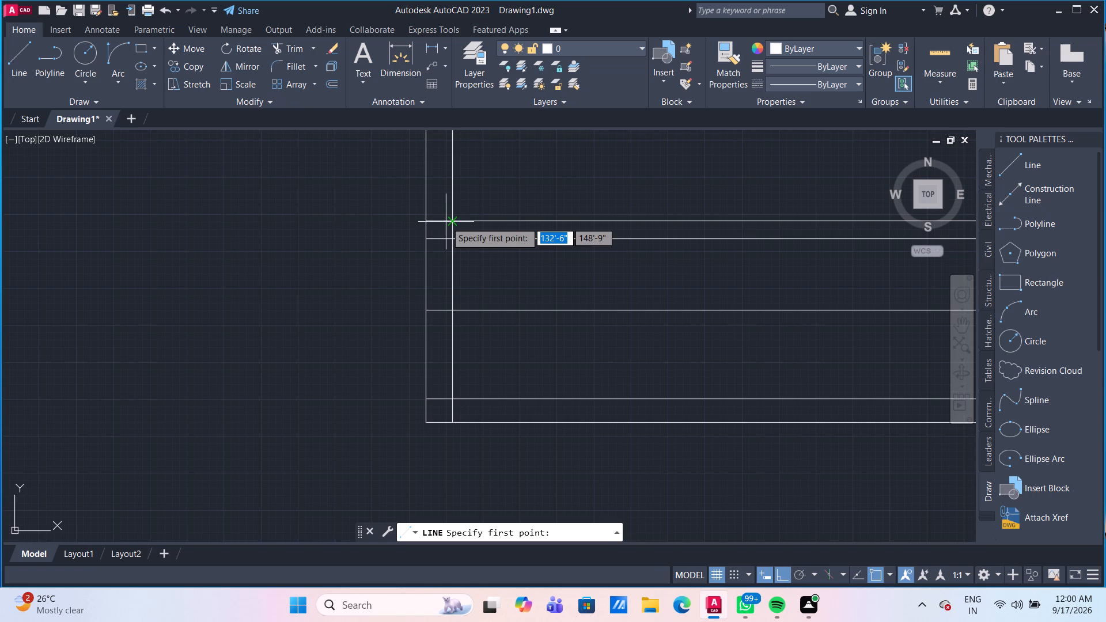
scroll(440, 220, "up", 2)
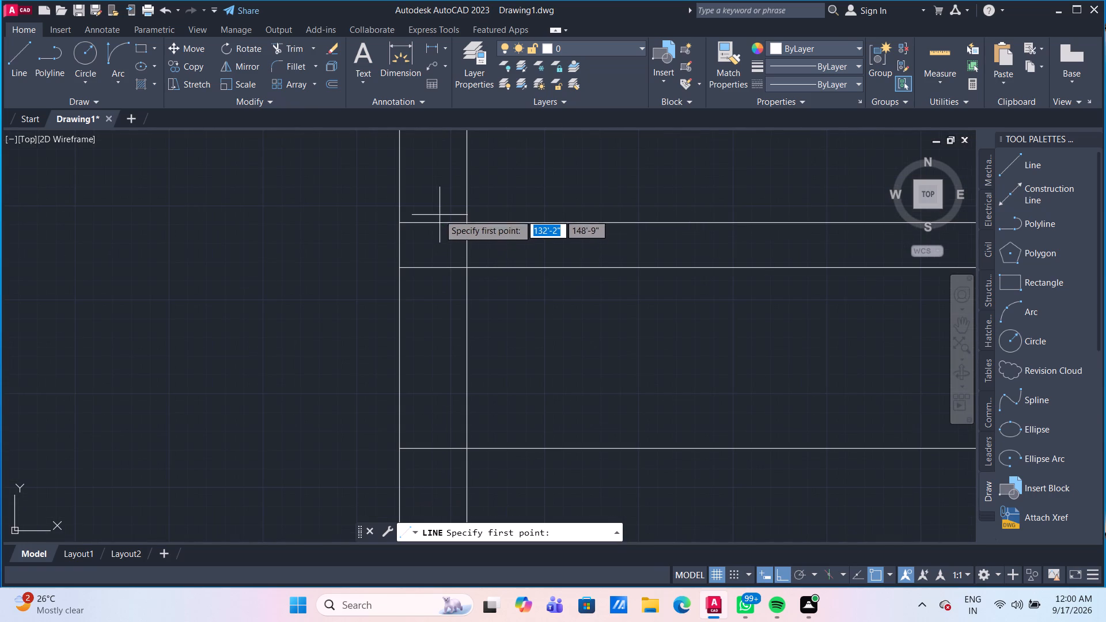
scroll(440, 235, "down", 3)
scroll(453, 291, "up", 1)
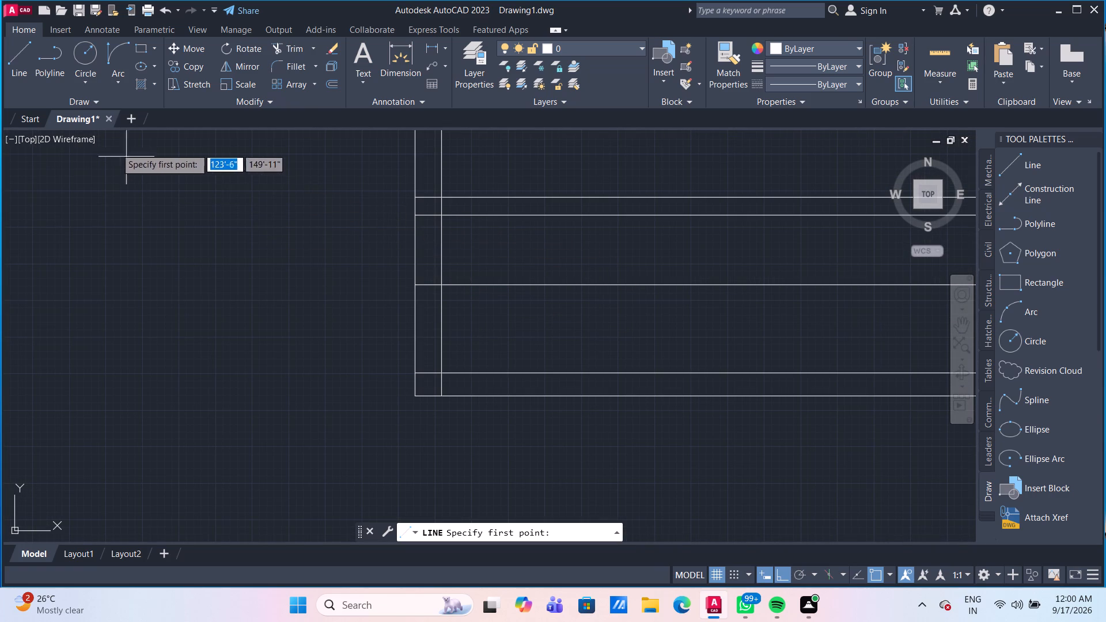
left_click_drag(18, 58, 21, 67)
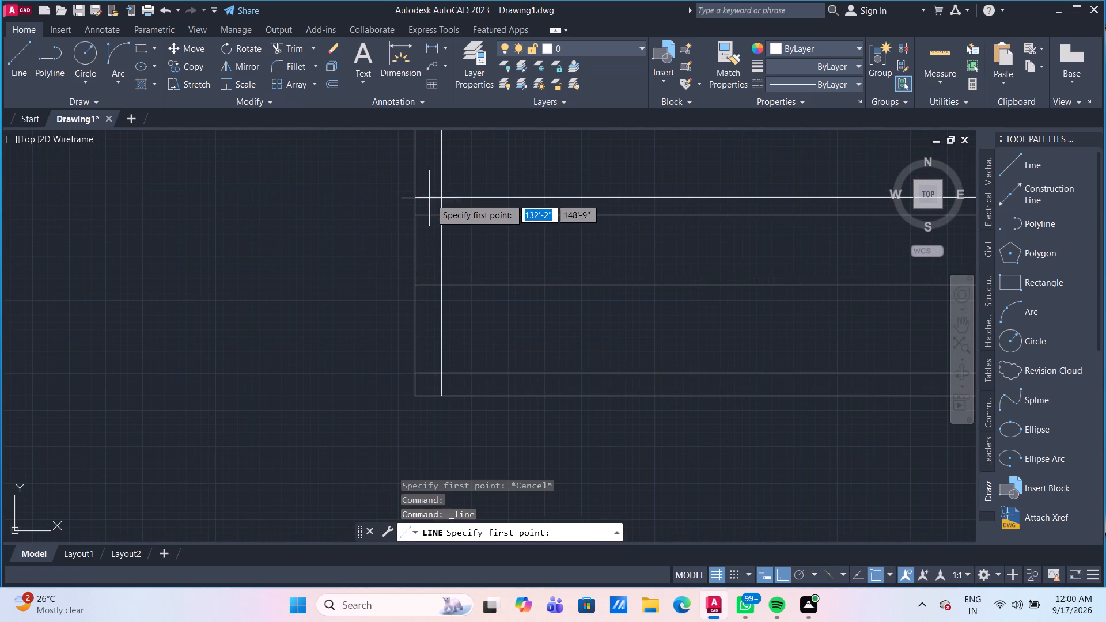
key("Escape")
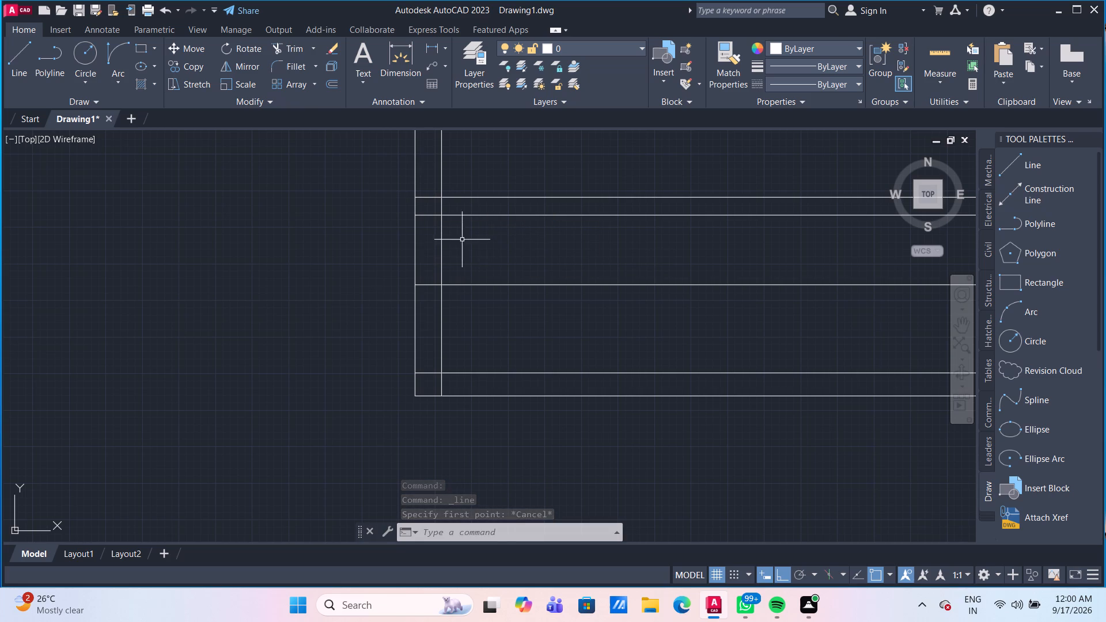
Draw a 4.5" line across the left wall from its inner face along the second horizontal pair's upper line, continuing about 1' vertically downward.
left_click(20, 67)
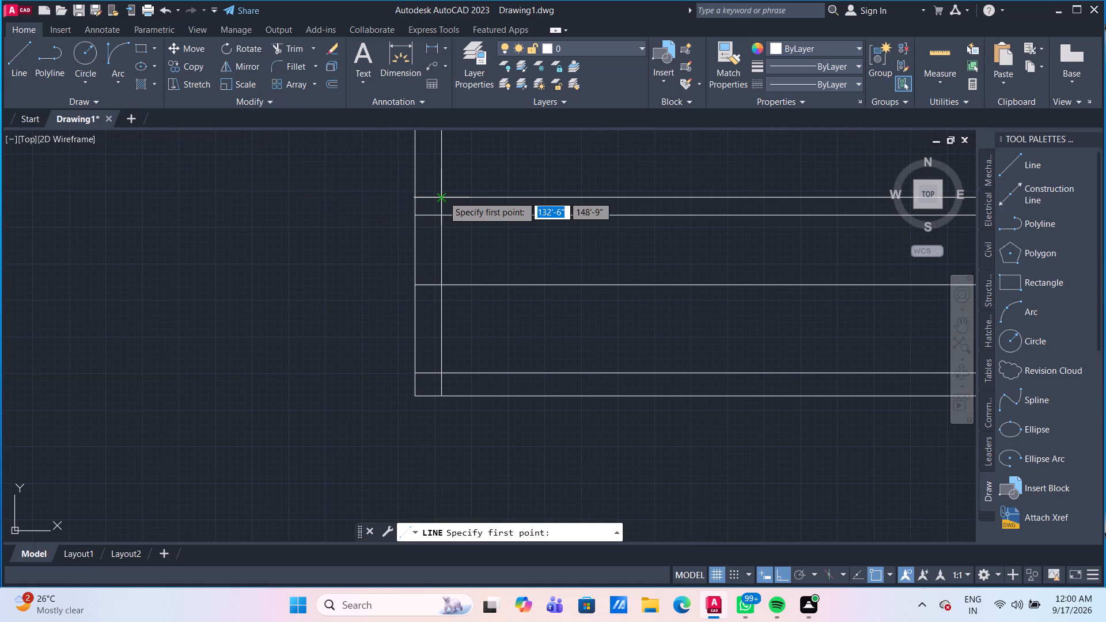
left_click(443, 196)
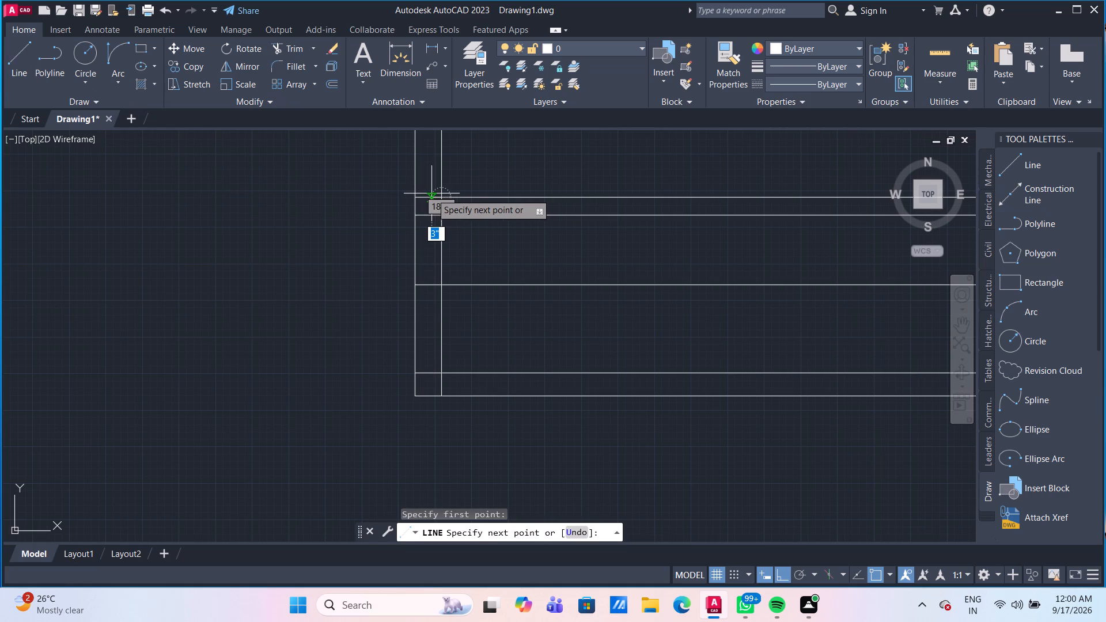
key("1")
key("BackSpace")
type("4.5\"")
key("Return")
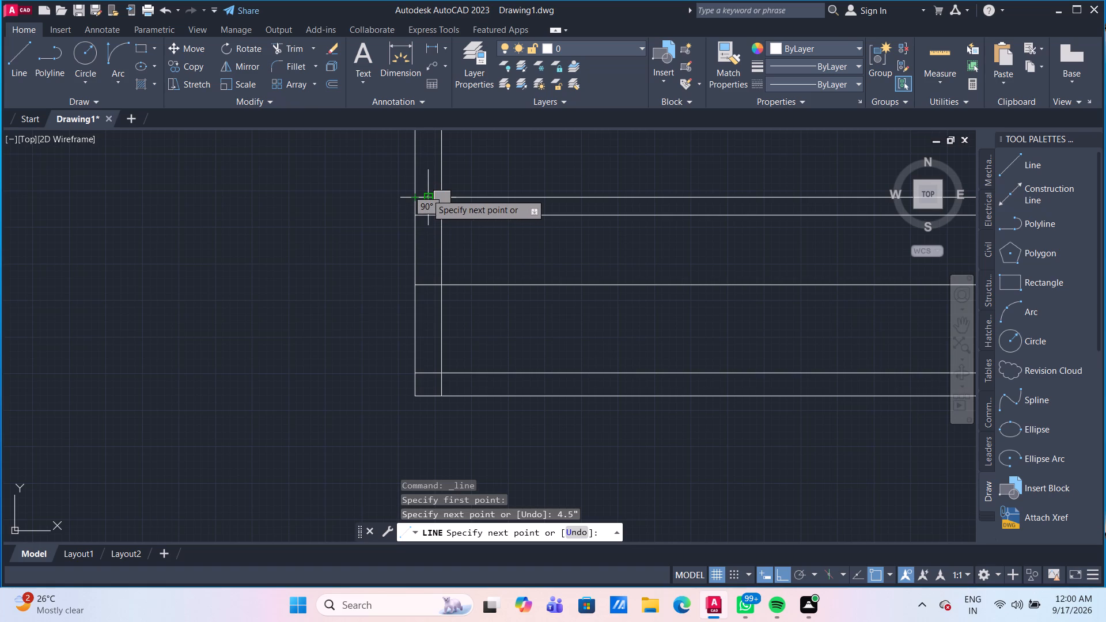
left_click(426, 194)
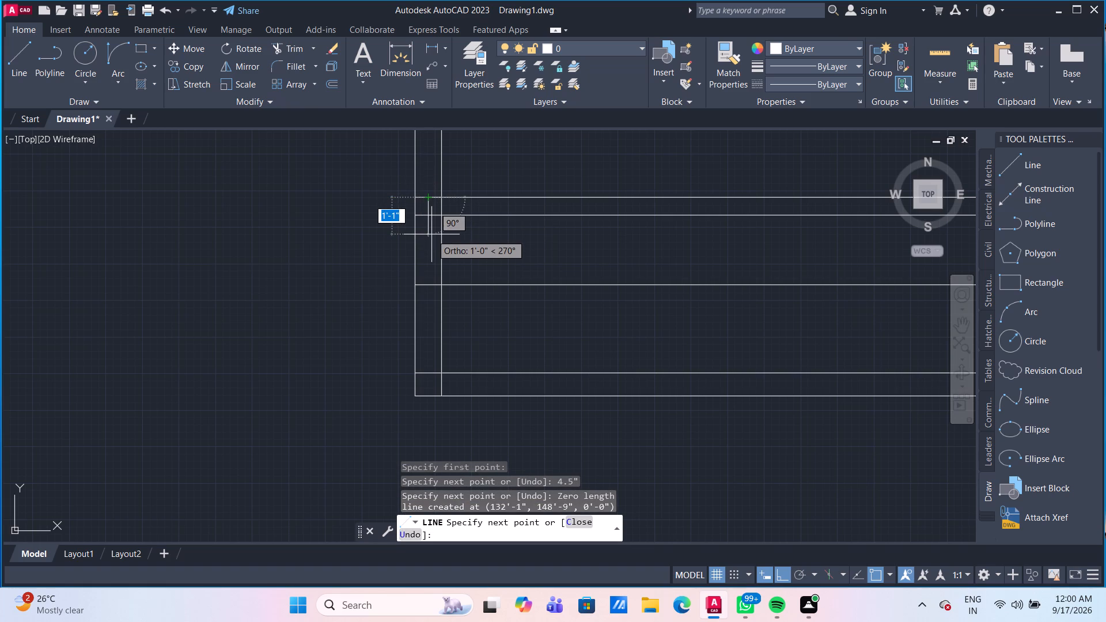
left_click(431, 234)
key("Escape")
Delete the short 4.5" horizontal line inside the left wall.
left_click(437, 197)
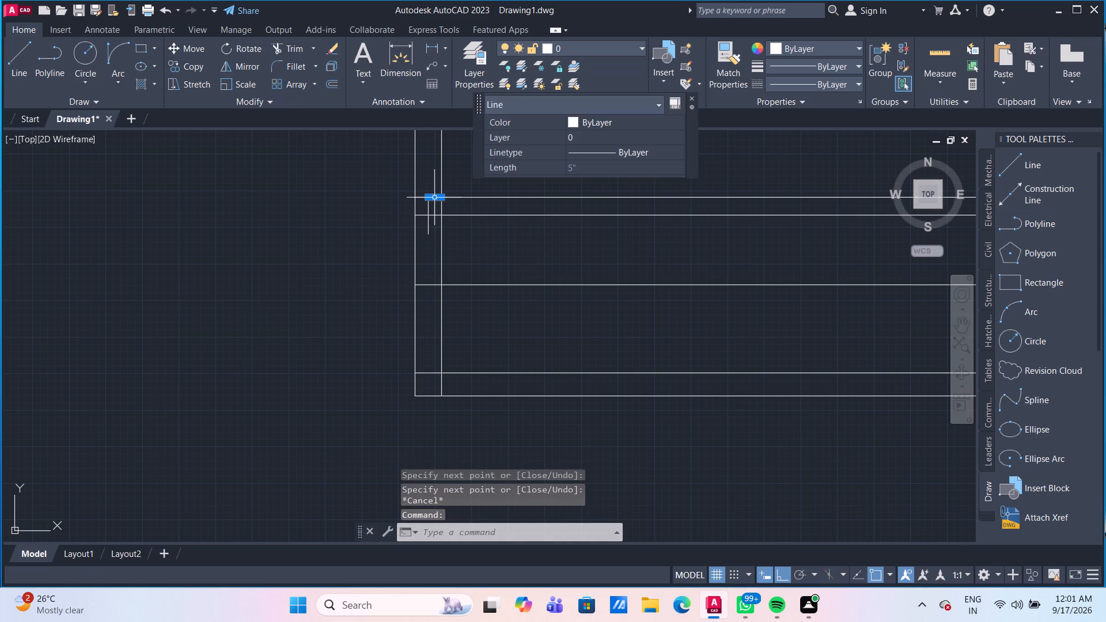
key("Delete")
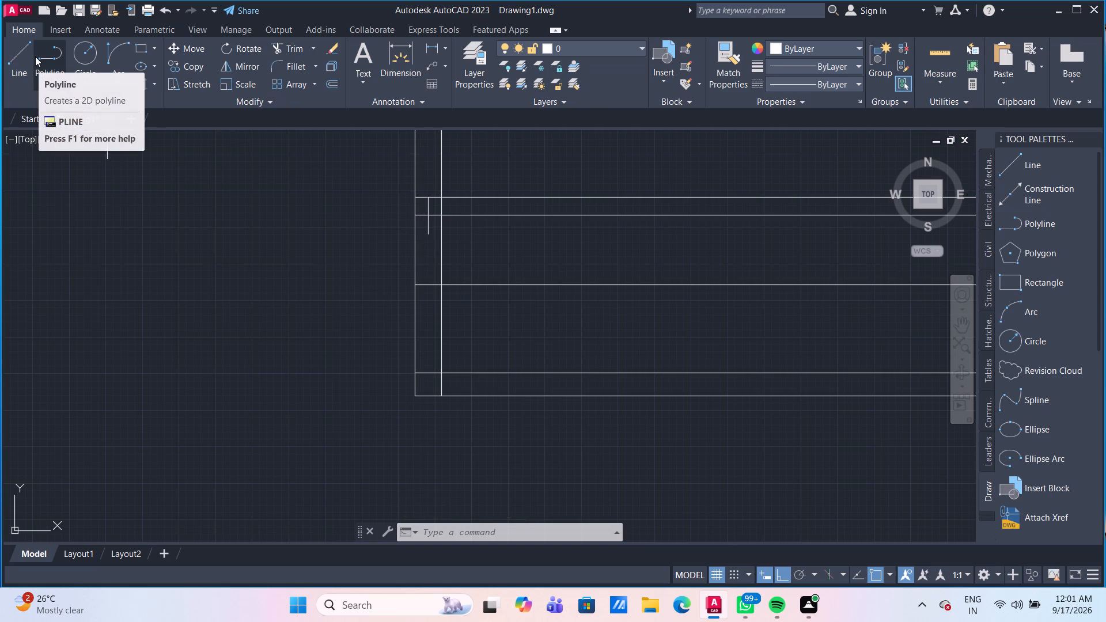
Draw a line 9" toward the interior from the short vertical line's top end, continuing 2'-6" down to the next horizontal line.
left_click(20, 54)
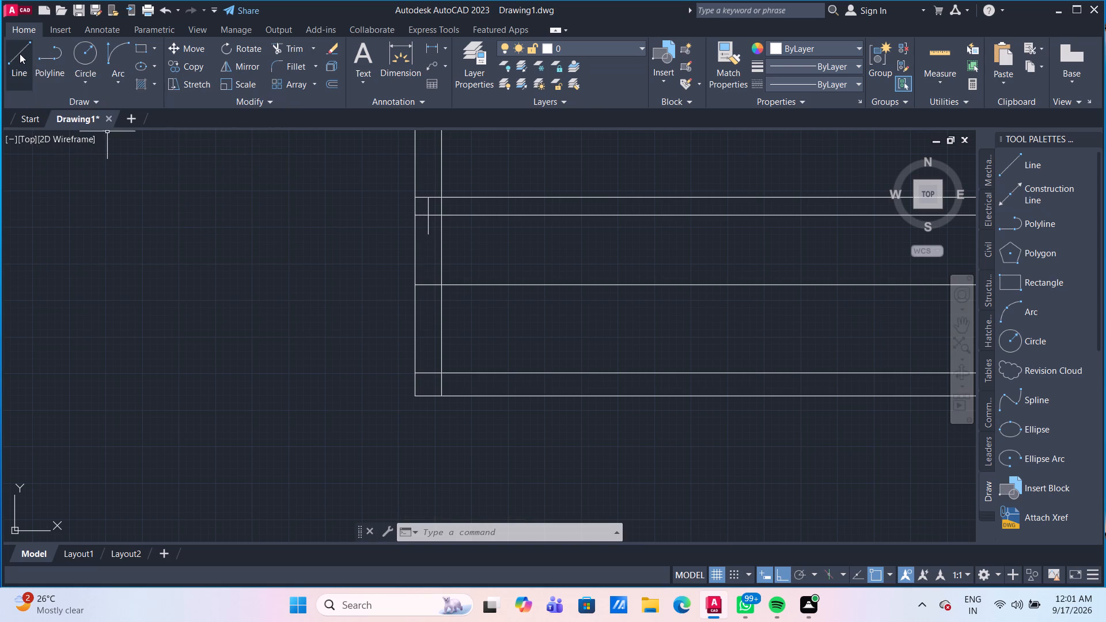
left_click(427, 202)
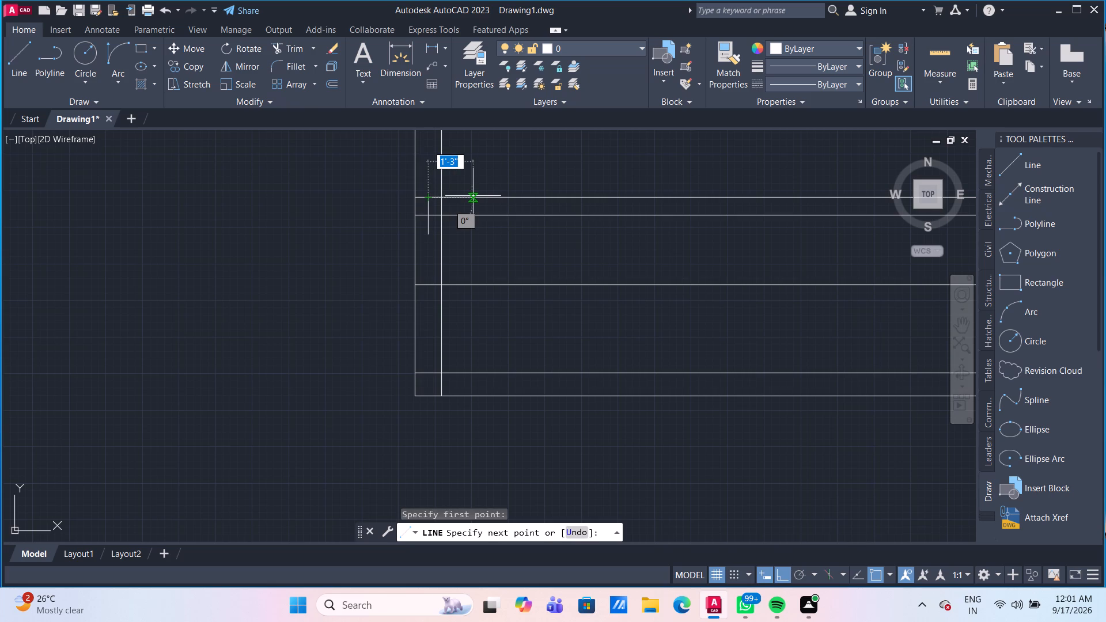
type("9\"")
key("Return")
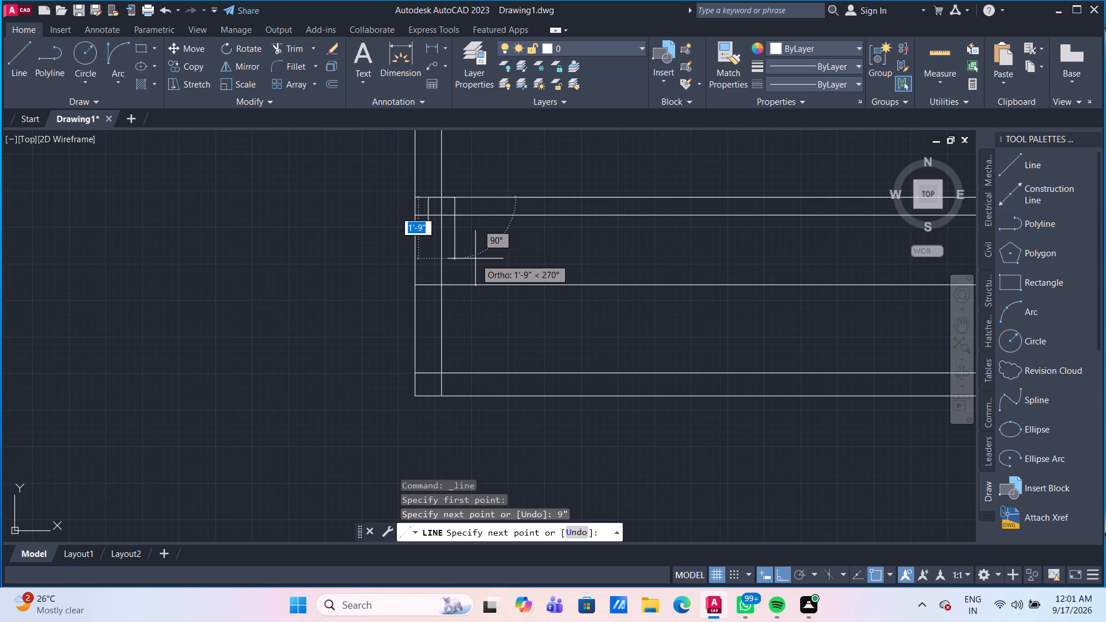
left_click(450, 285)
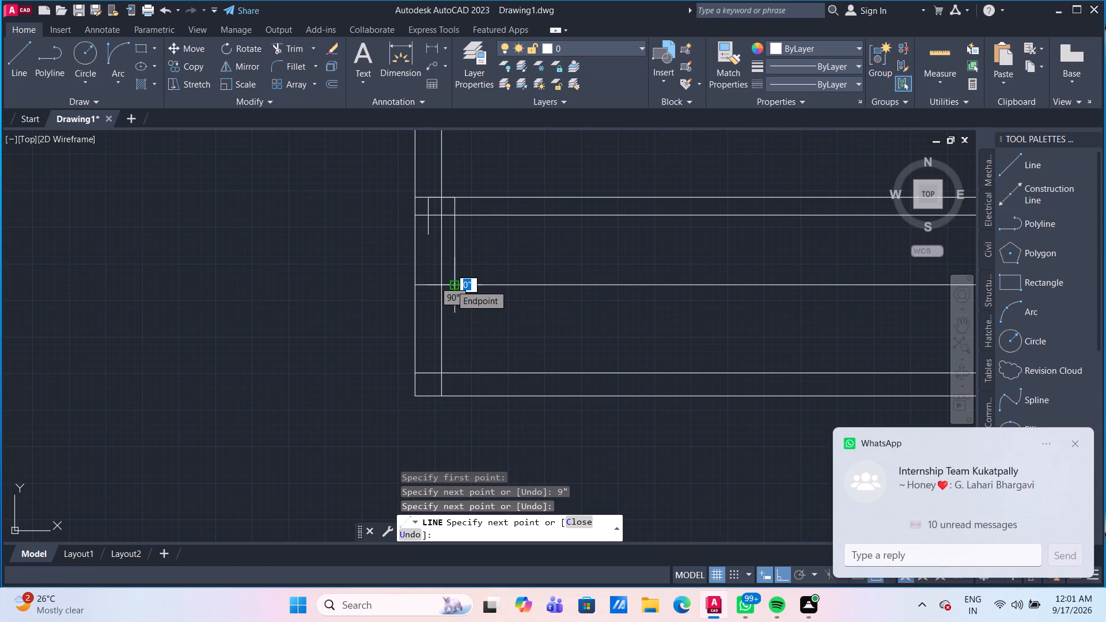
key("Return")
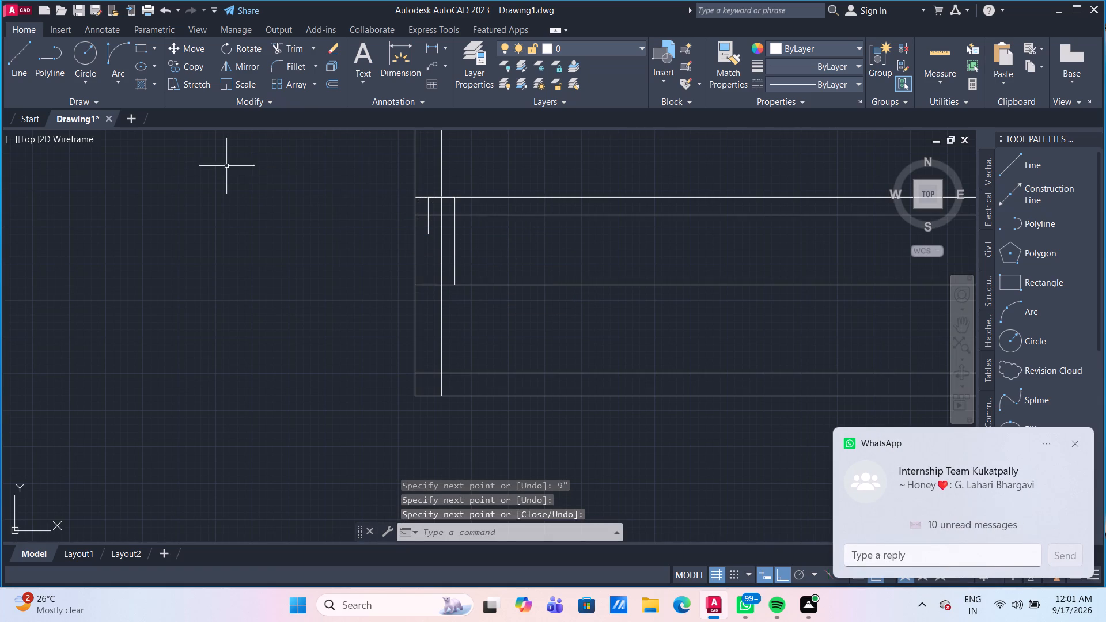
Draw the block's outer outline from the same point: 9" outward, 2'6" down, and across to the inner side's lower end.
left_click(10, 52)
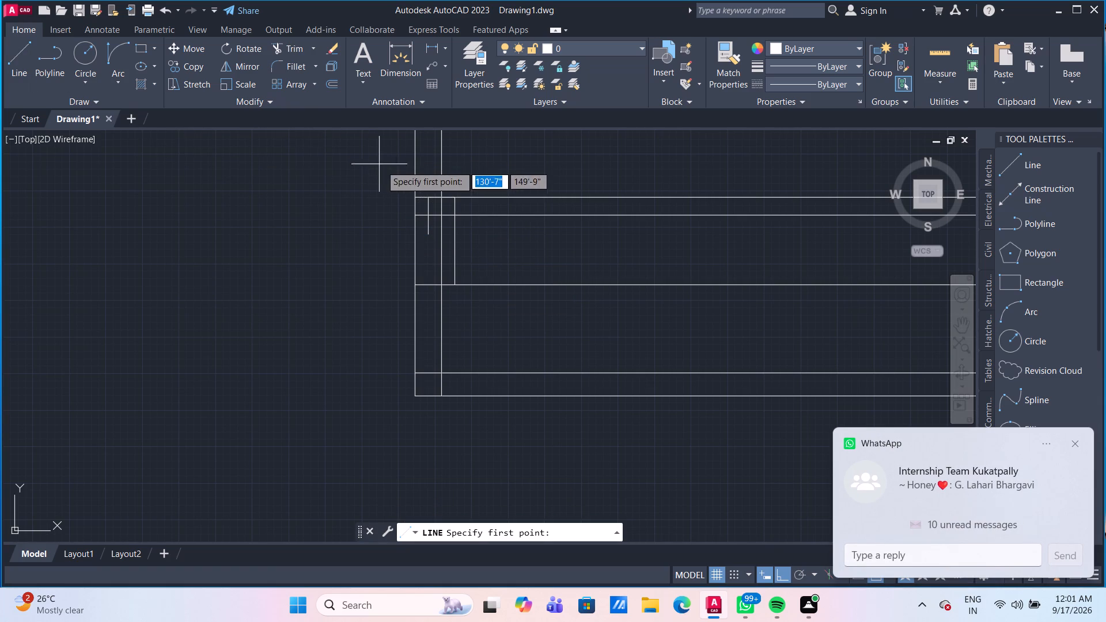
left_click_drag(427, 199, 411, 198)
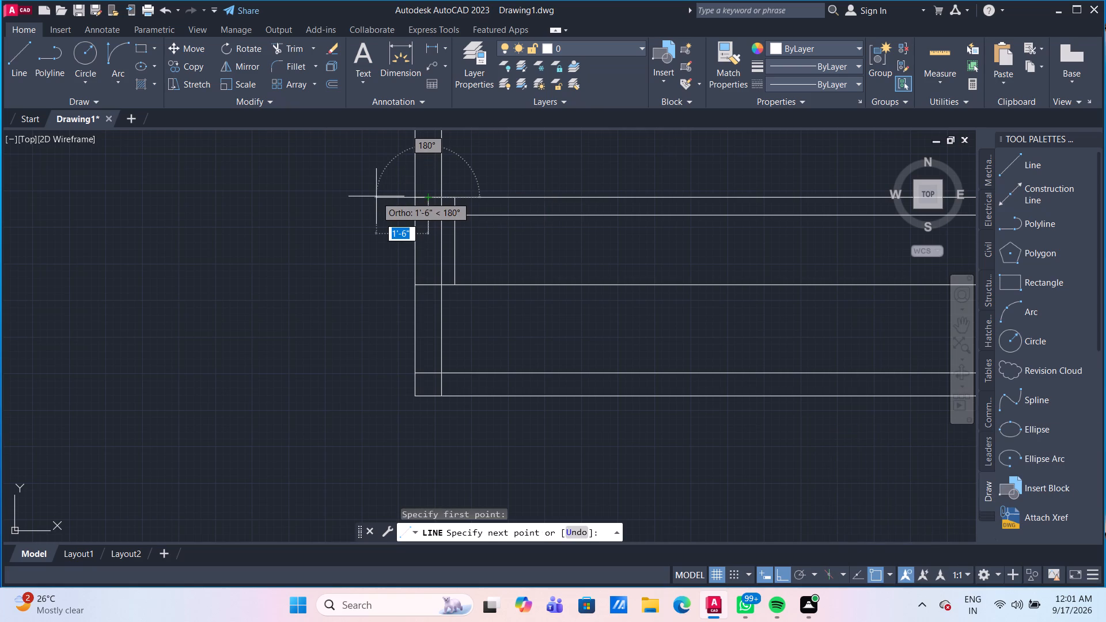
key("9")
key("shift+quotedbl")
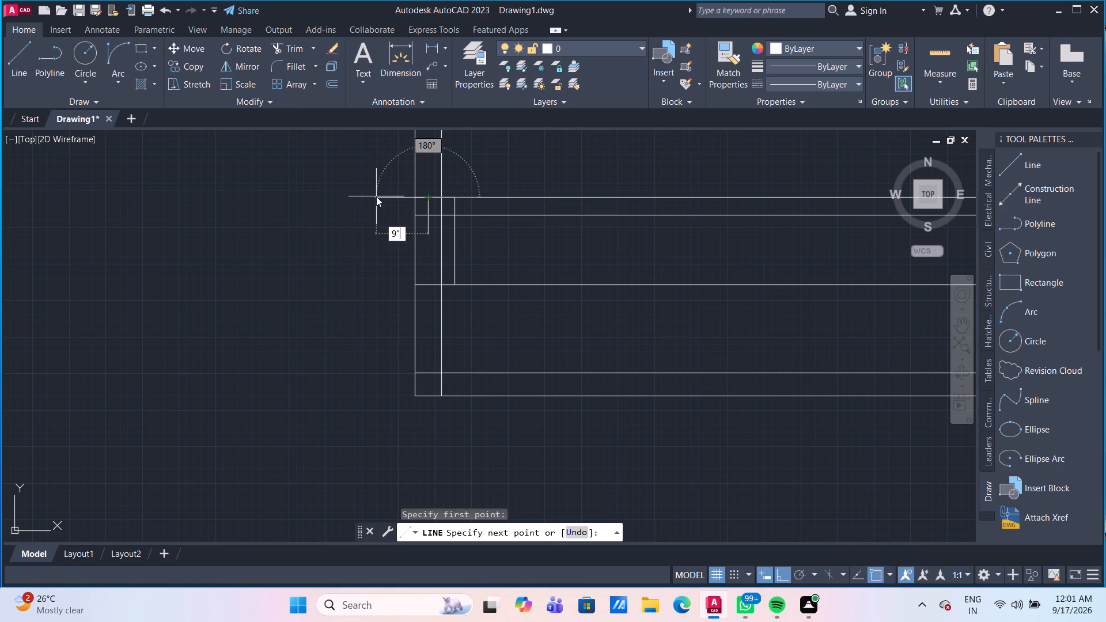
key("Return")
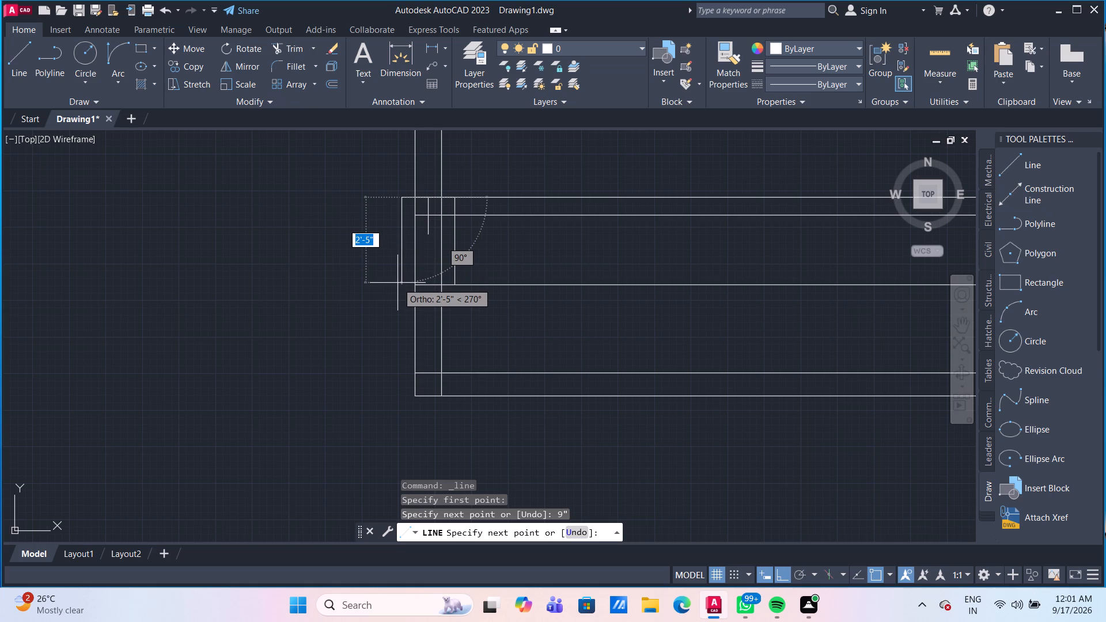
type("2'6\"")
key("Return")
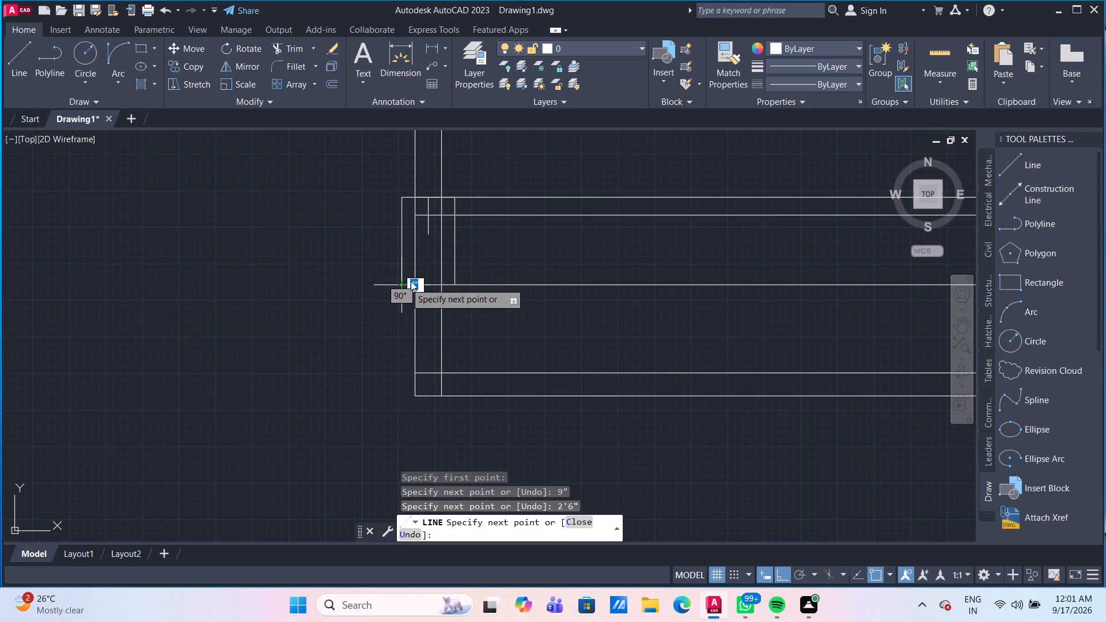
left_click(456, 282)
key("Escape")
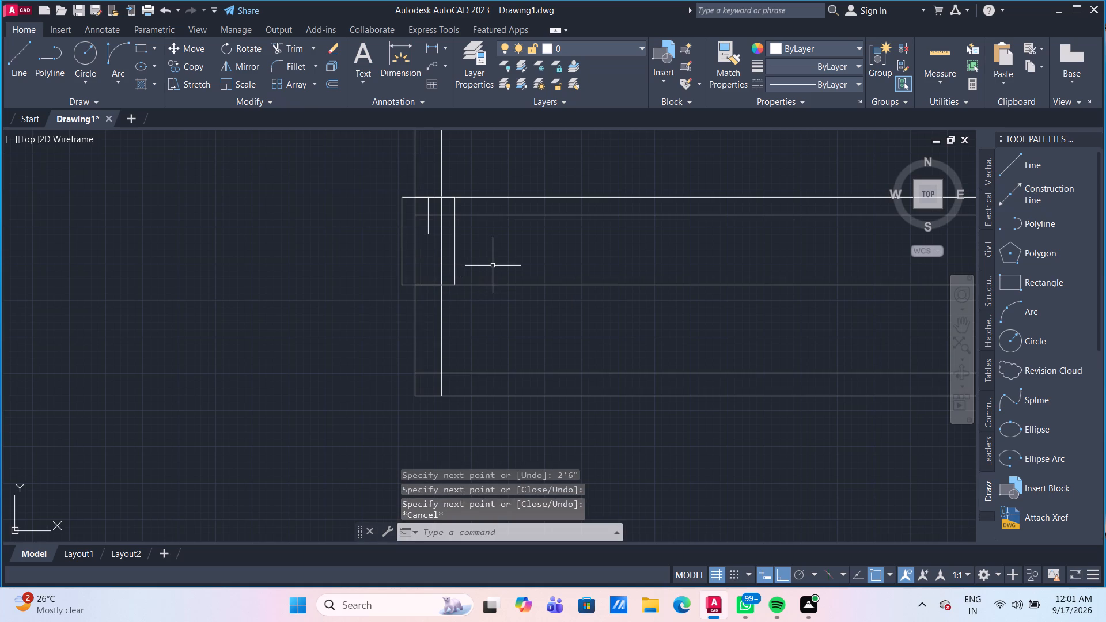
Trim the wall lines, short vertical line and horizontal line inside the new block, plus its bottom line between the wall faces.
type("TR")
key("Return")
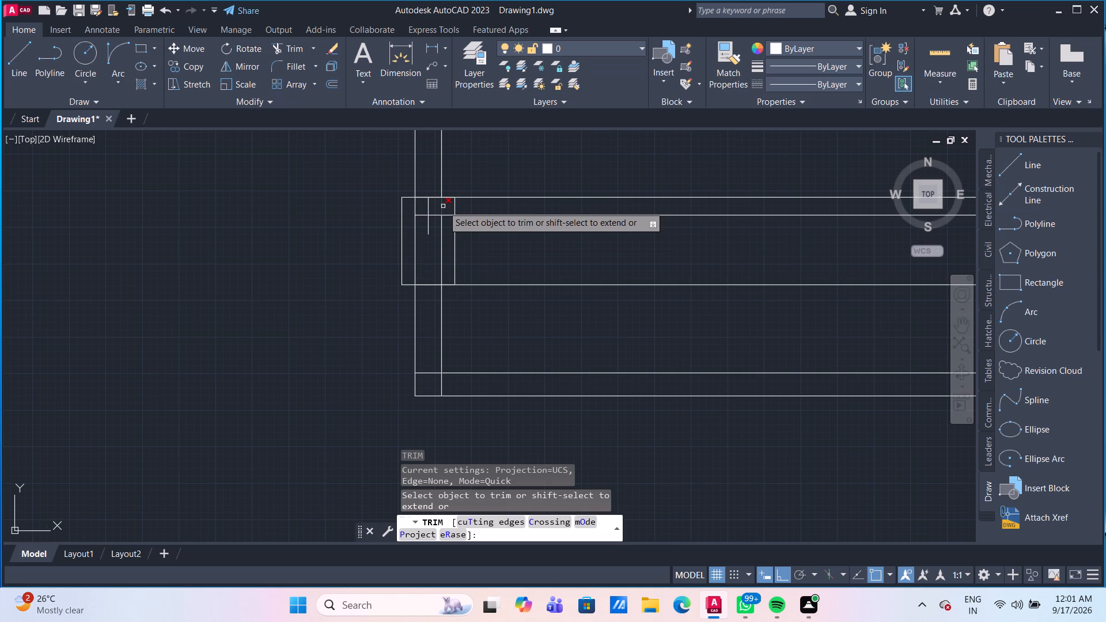
left_click(443, 206)
left_click(443, 206)
left_click(410, 206)
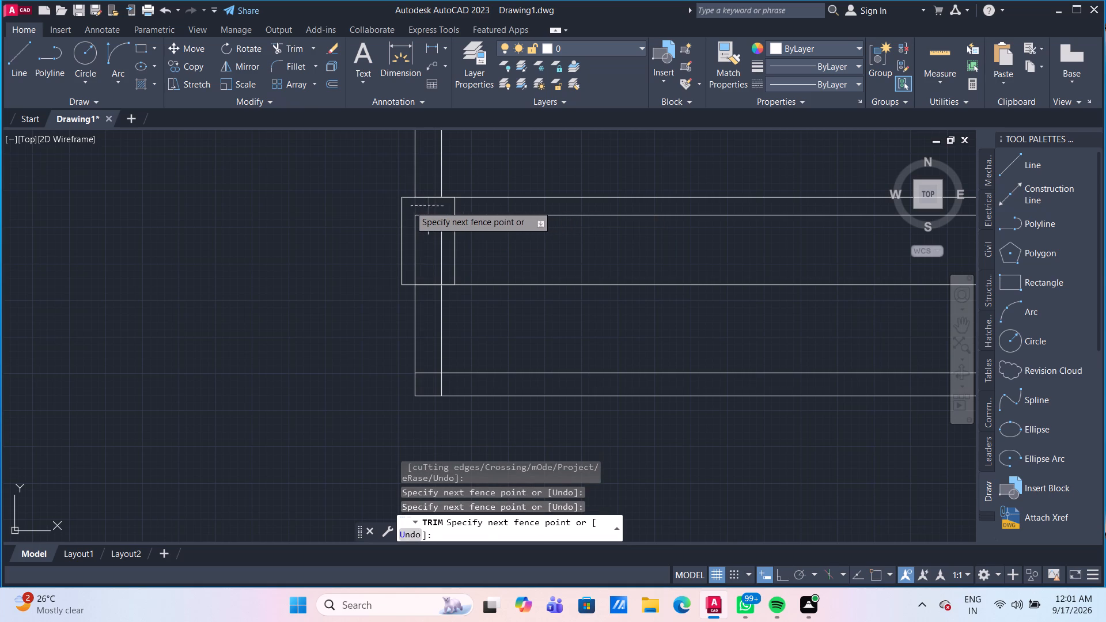
left_click(410, 234)
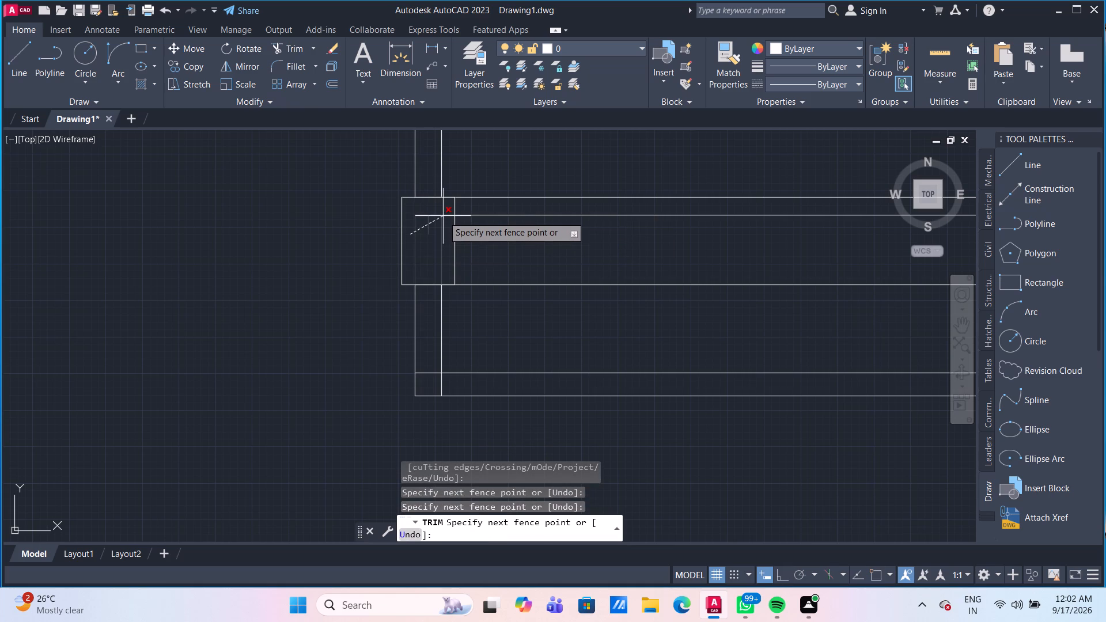
left_click(448, 215)
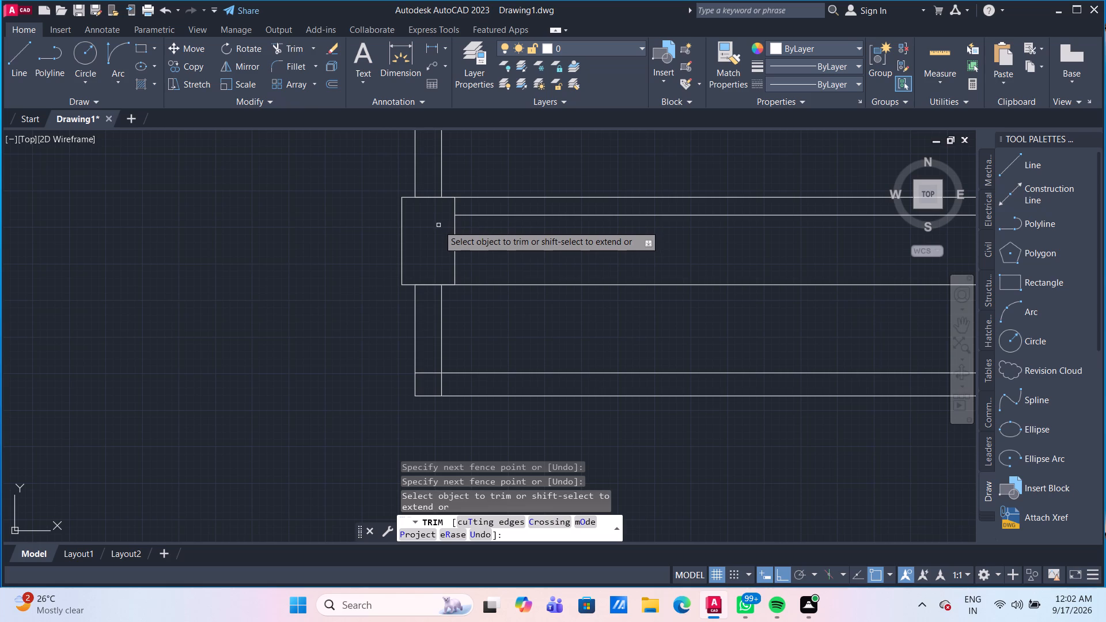
left_click(430, 286)
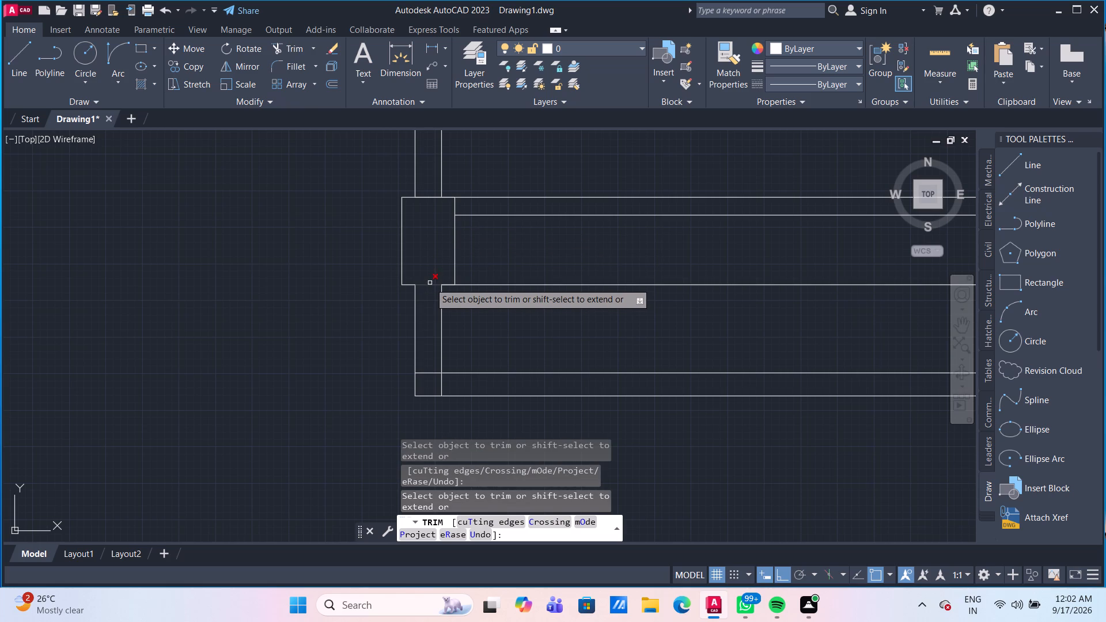
left_click(430, 286)
Draw the footing's inner stepped side from the block's lower inner corner: 9" inward, 2'-6" down, 4" inward, down to the lowest line.
scroll(432, 258, "down", 2)
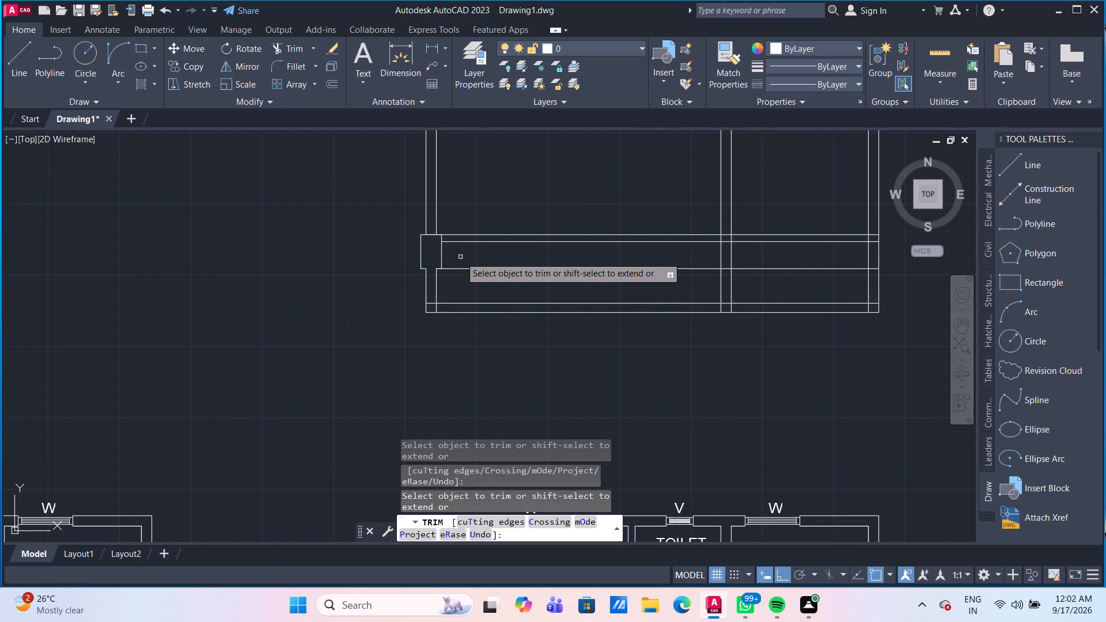
scroll(459, 263, "up", 1)
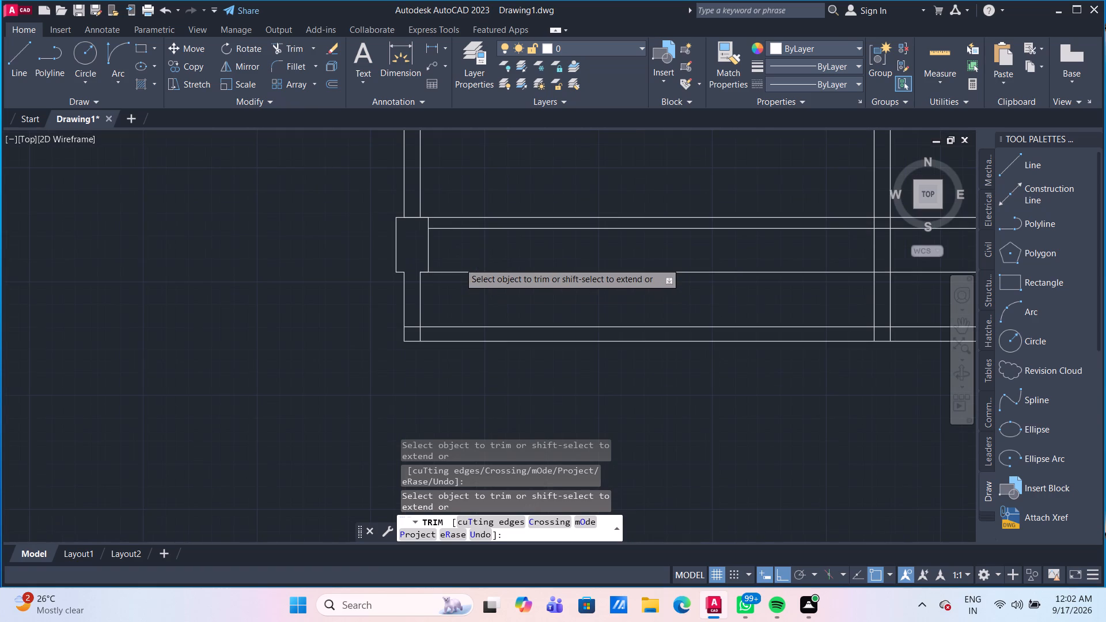
scroll(459, 263, "up", 1)
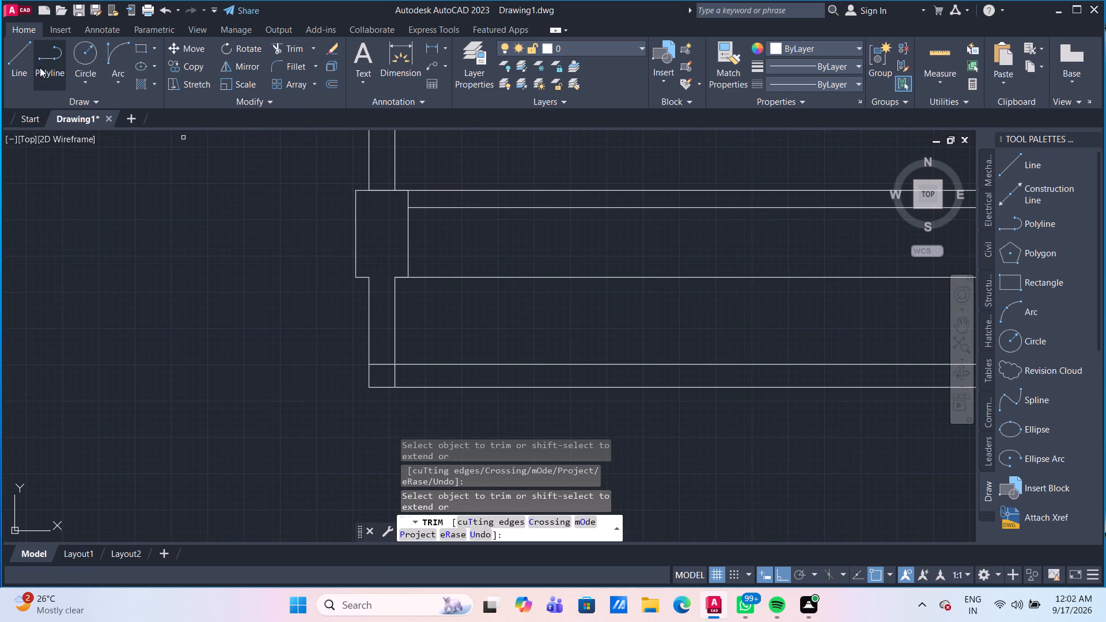
left_click(25, 60)
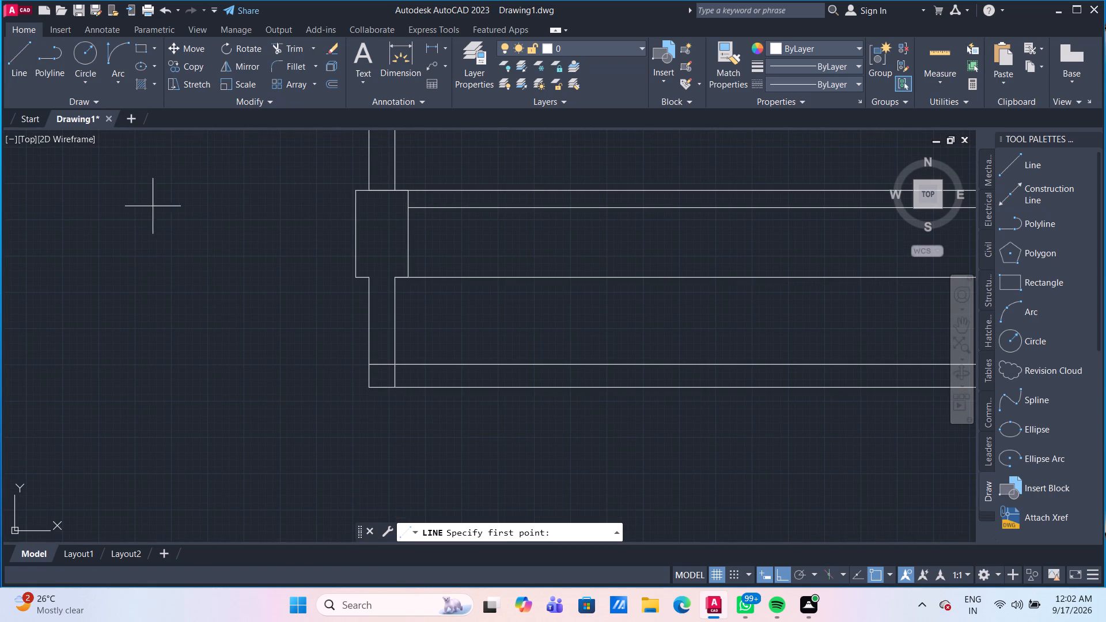
left_click(410, 278)
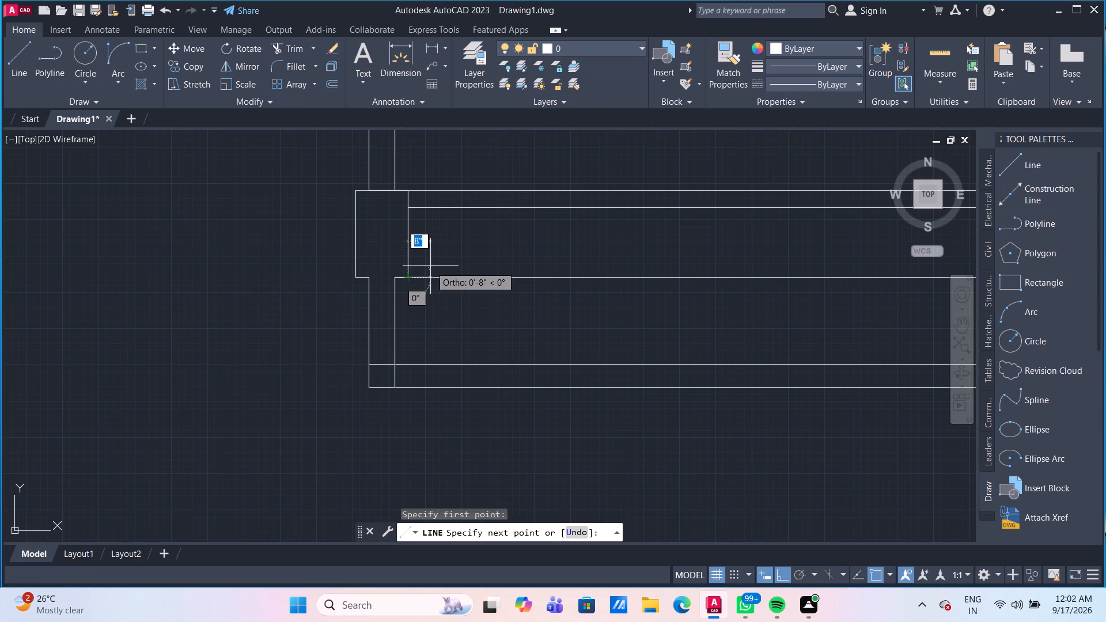
type("9\"")
key("Return")
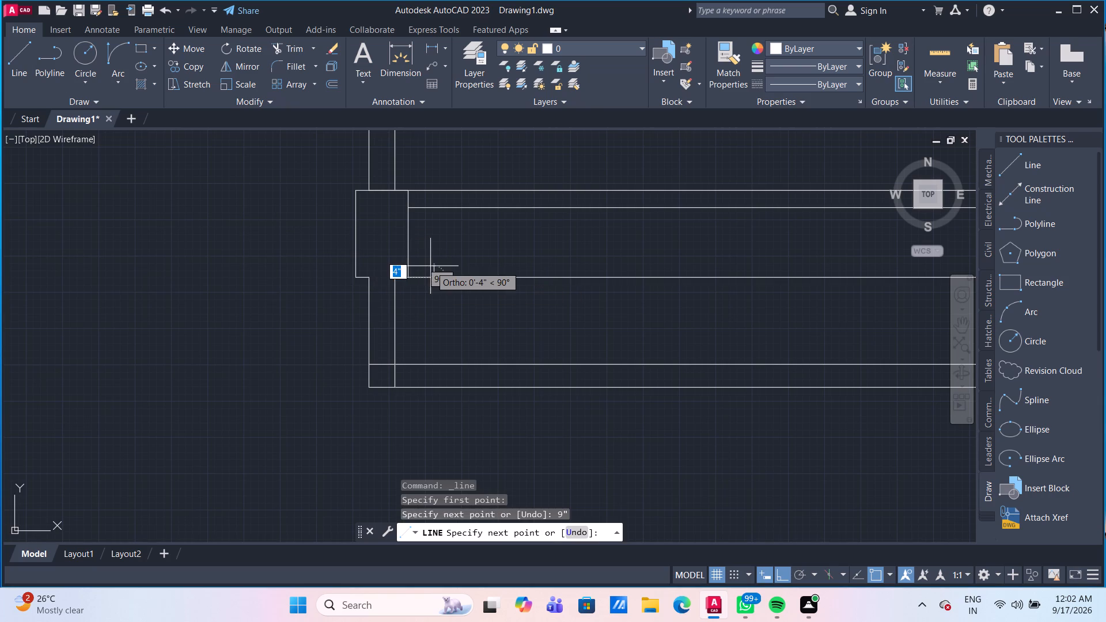
left_click(432, 367)
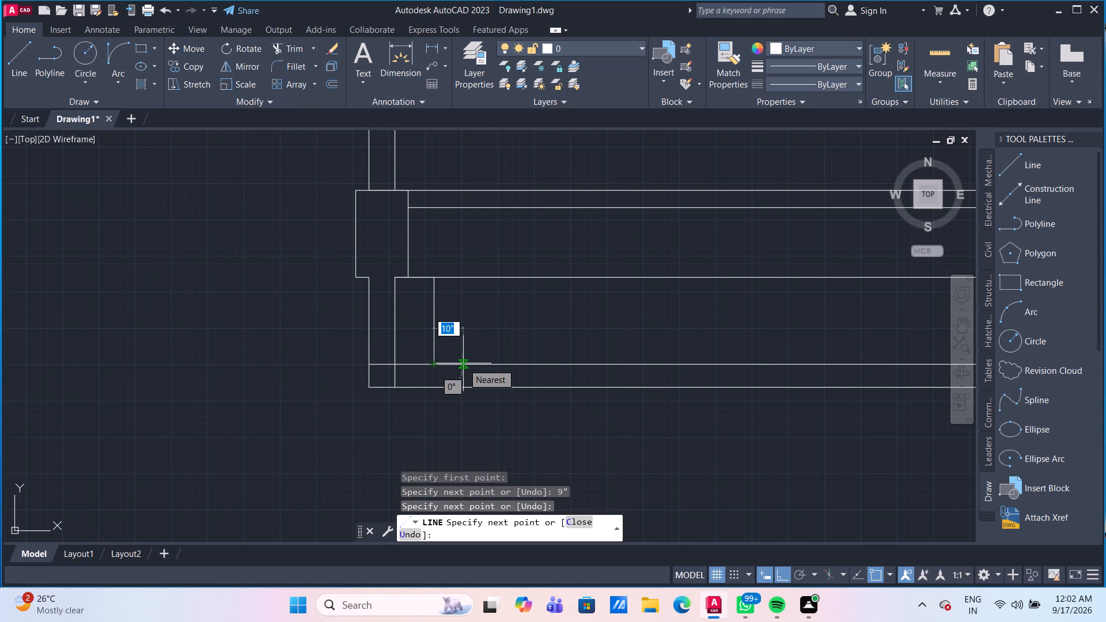
type("4\"")
key("Return")
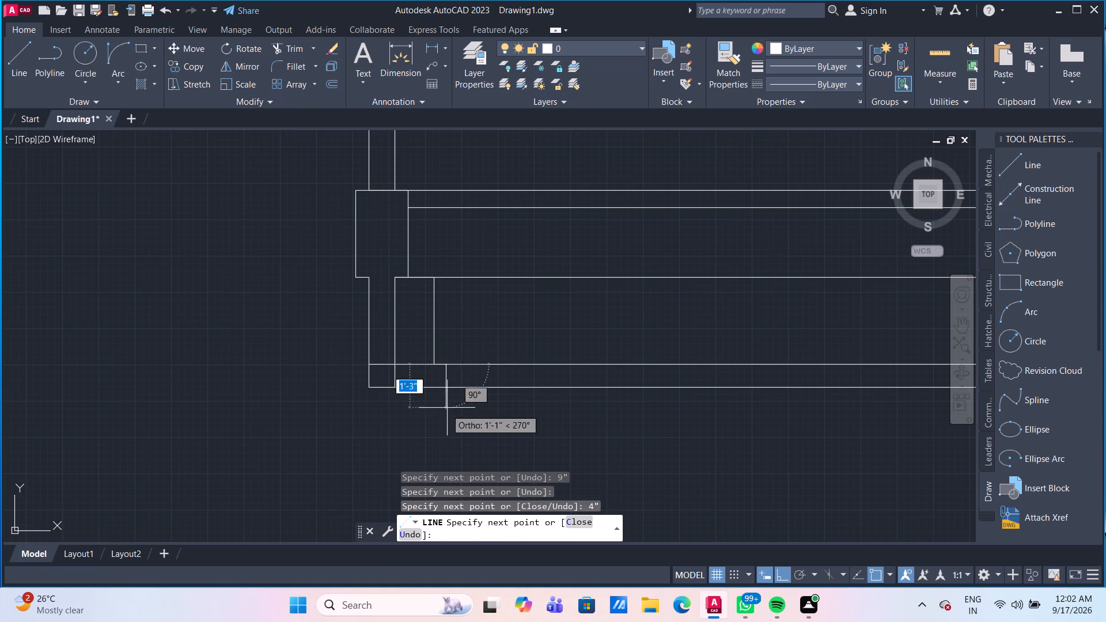
left_click(445, 390)
key("Return")
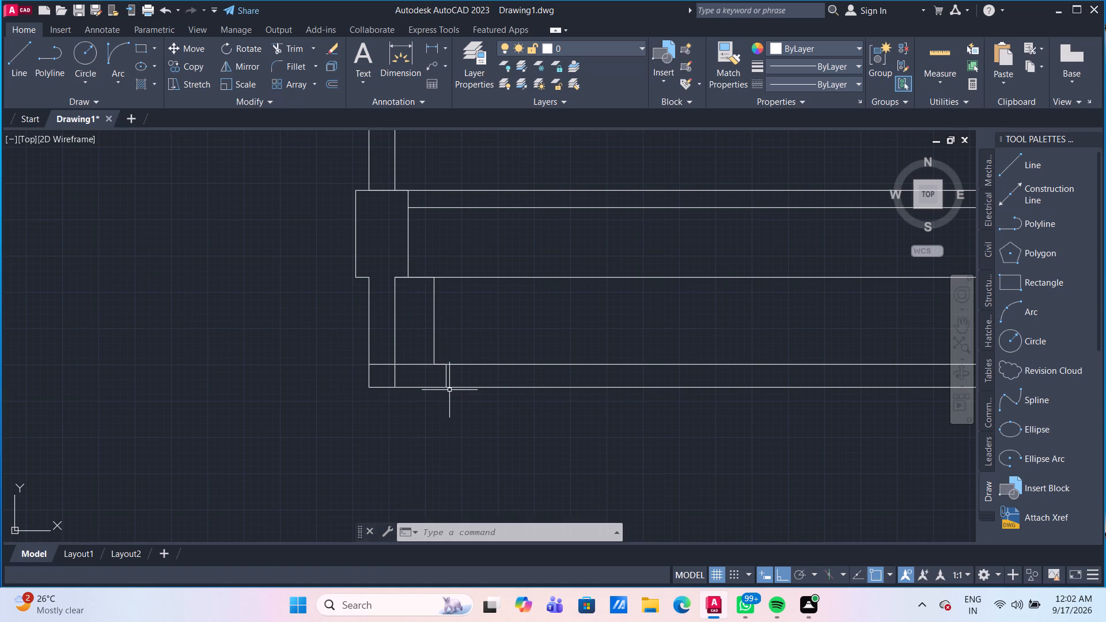
Draw the footing's outer stepped side: 9" outward, 2'-6" down, 4" outward, down to the lowest line, and across to the inner step's base.
left_click(27, 60)
left_click_drag(354, 278, 343, 278)
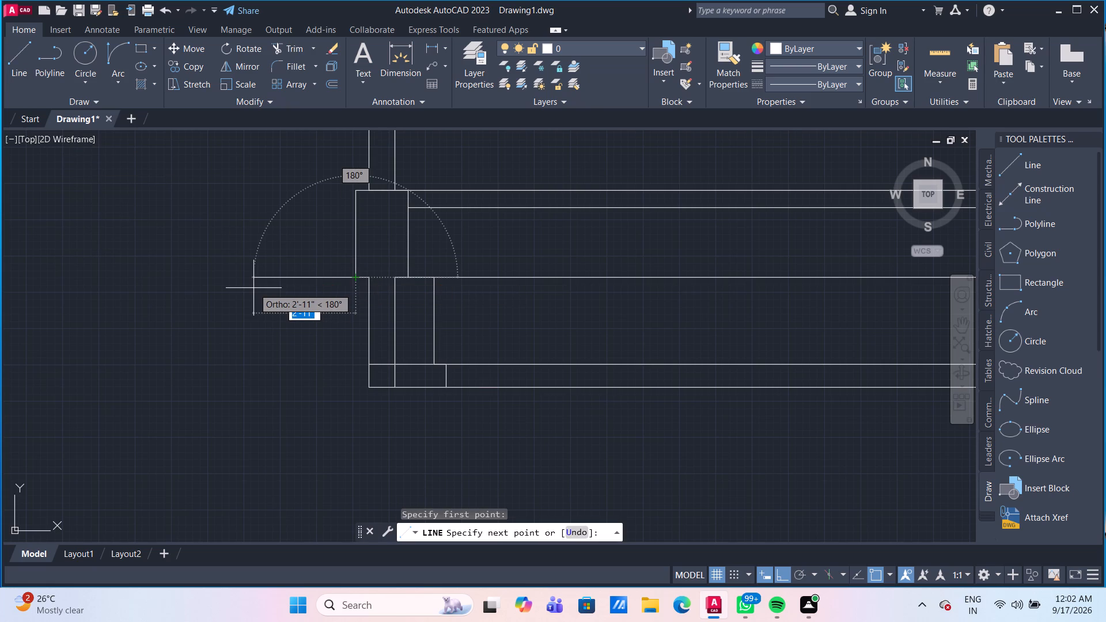
type("9\"")
key("Return")
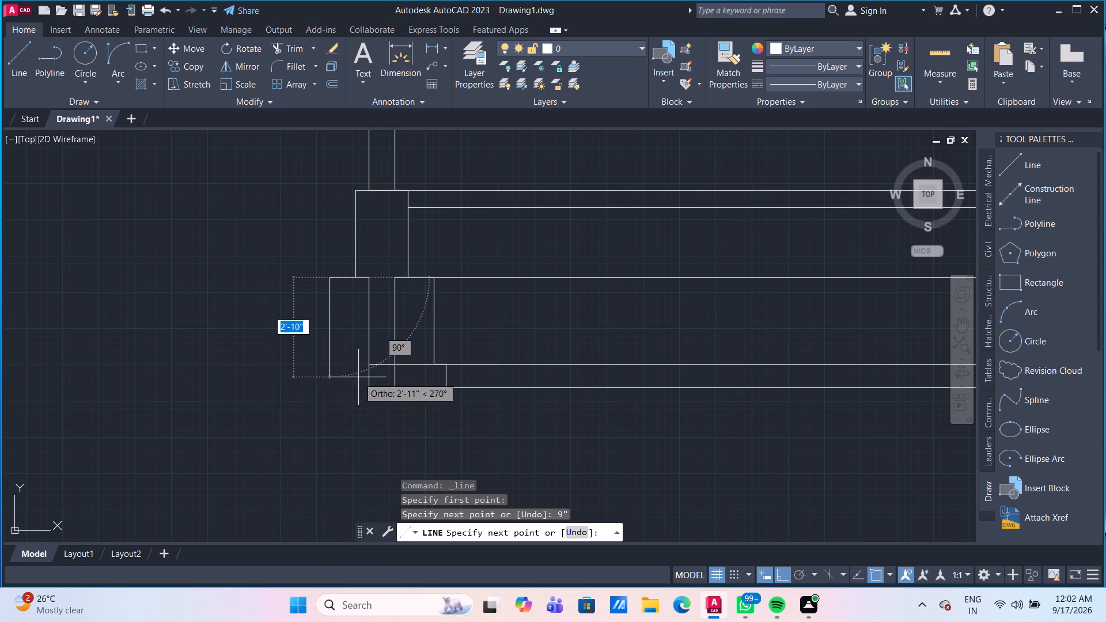
left_click(329, 366)
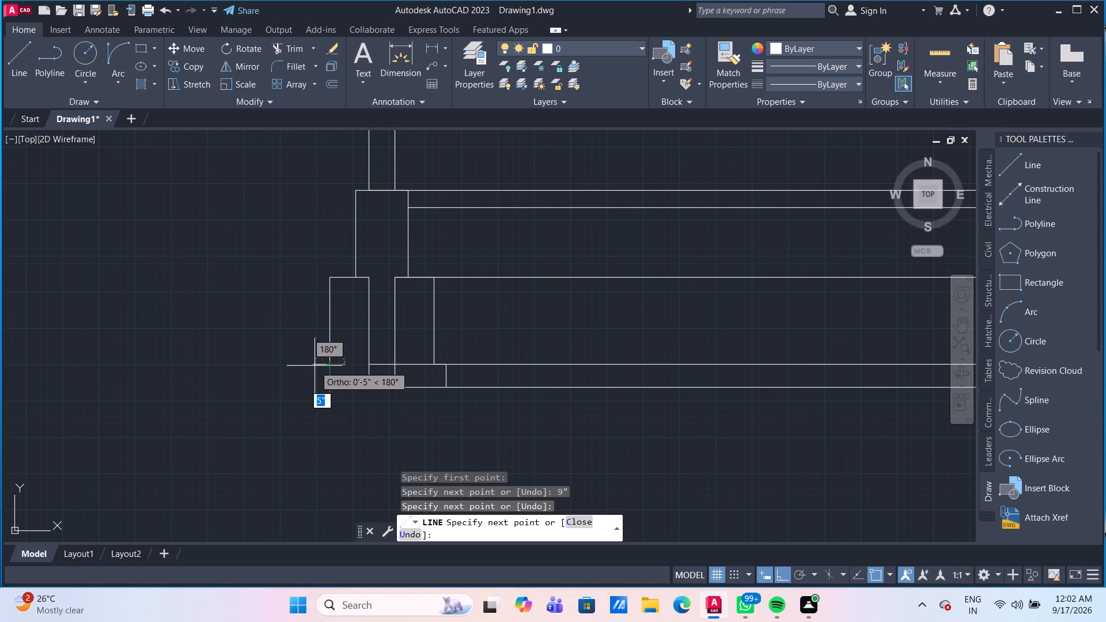
type("4\"")
key("Return")
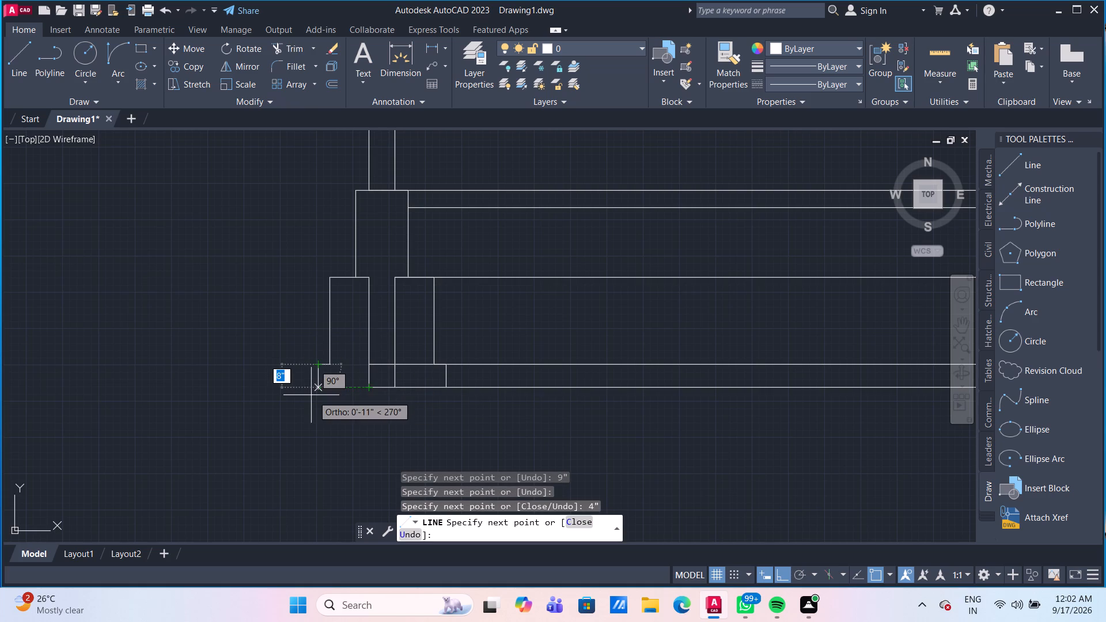
left_click(317, 391)
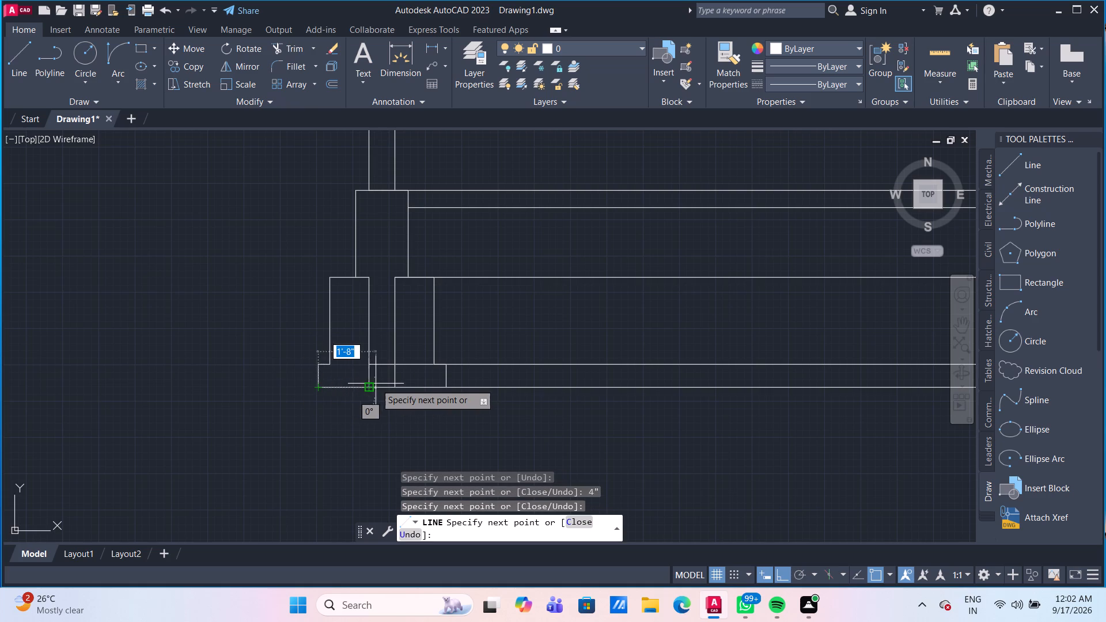
left_click(448, 387)
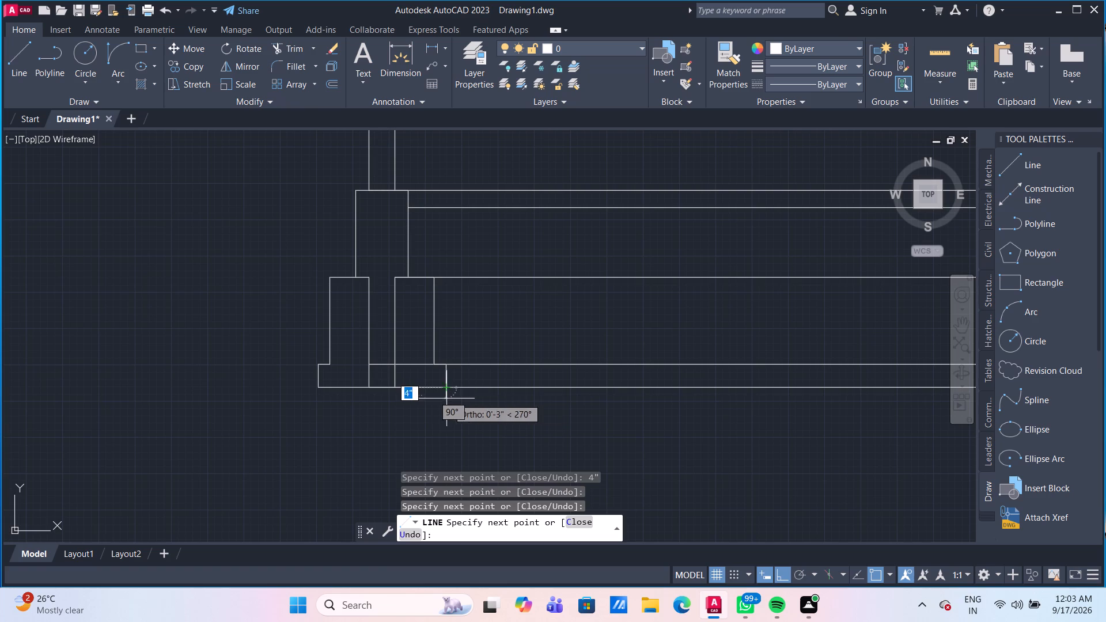
key("Escape")
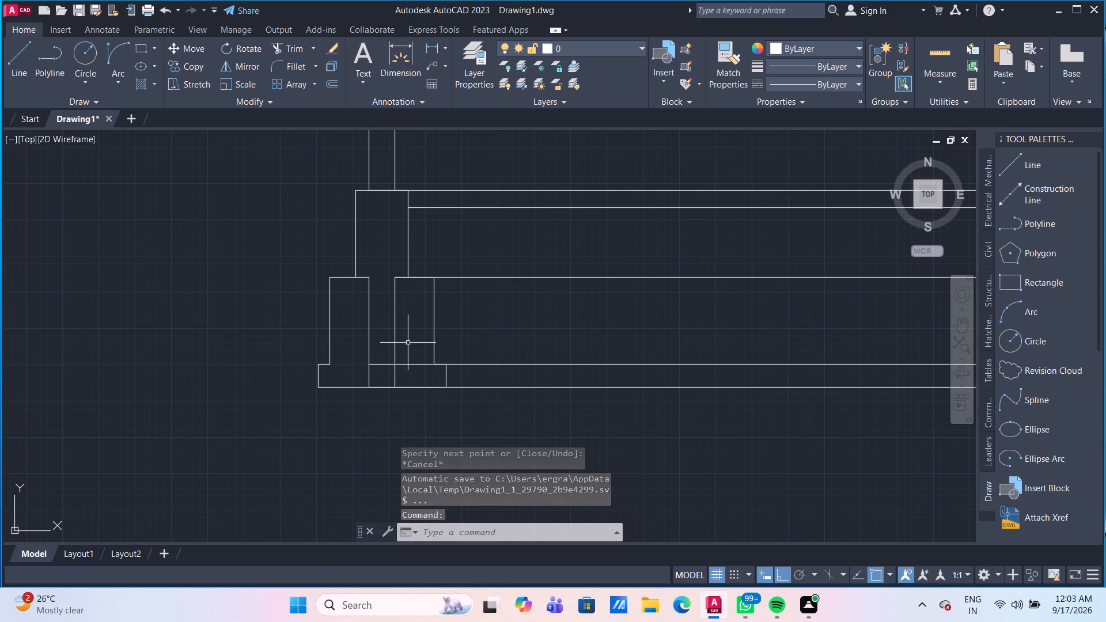
Delete the two vertical wall lines inside the left wall's stepped footing.
left_click(408, 343)
left_click(361, 313)
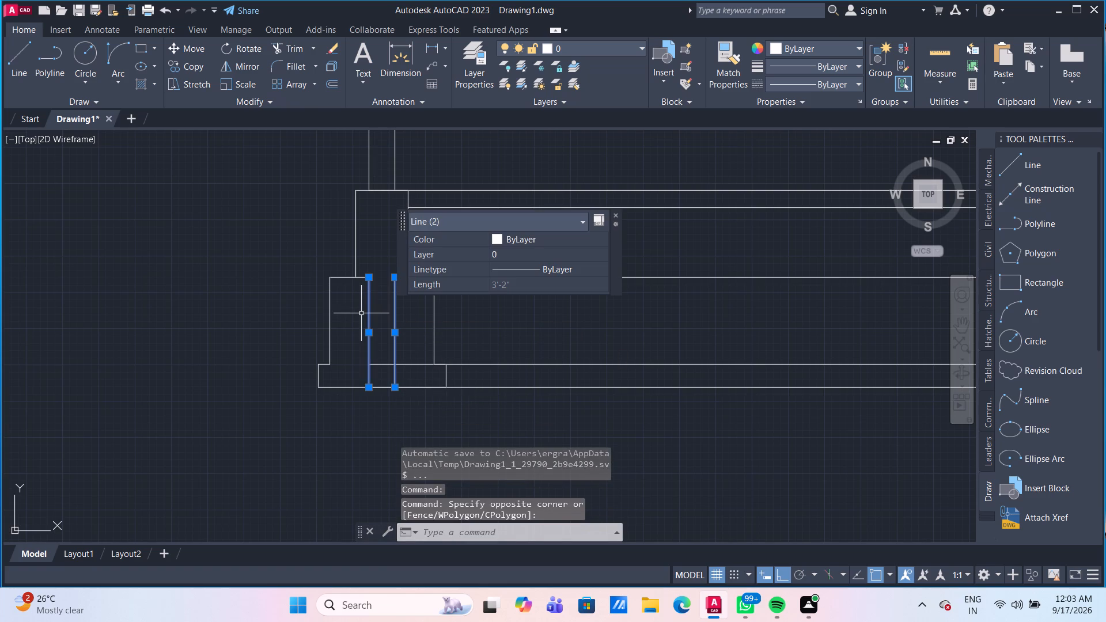
key("Delete")
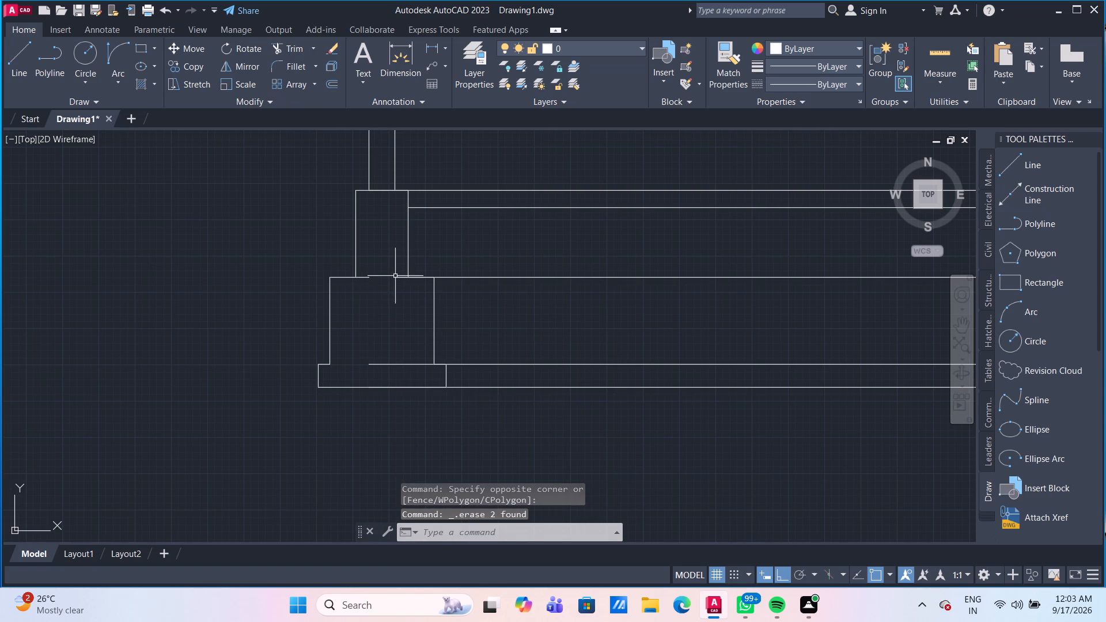
Delete the two short horizontal line pieces across the left footing, where the block meets the wider step.
left_click(396, 278)
key("Delete")
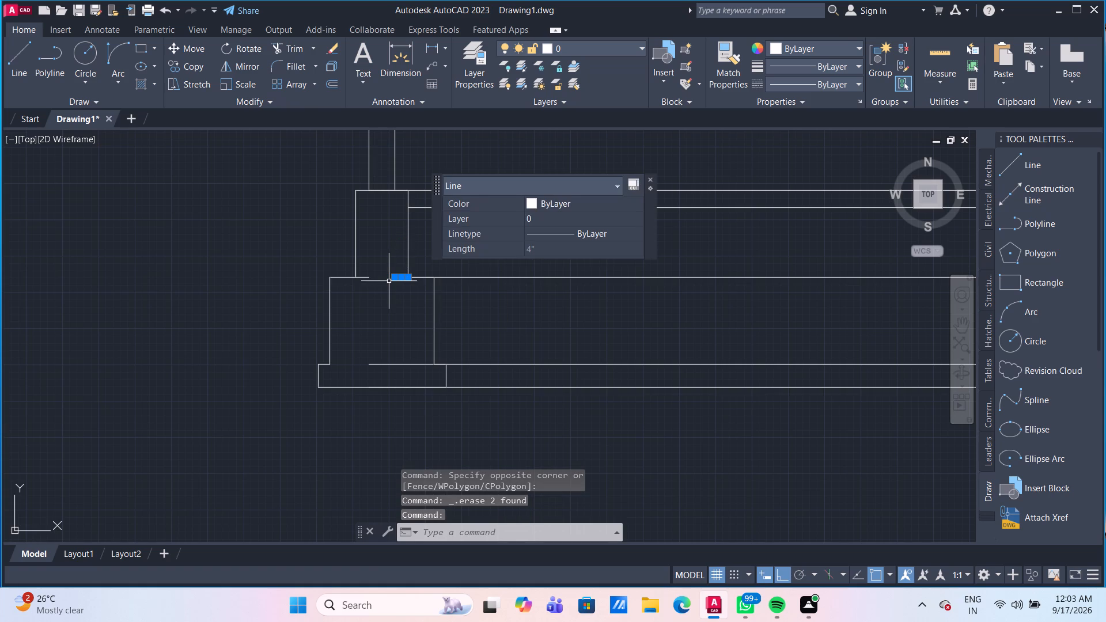
key("Delete")
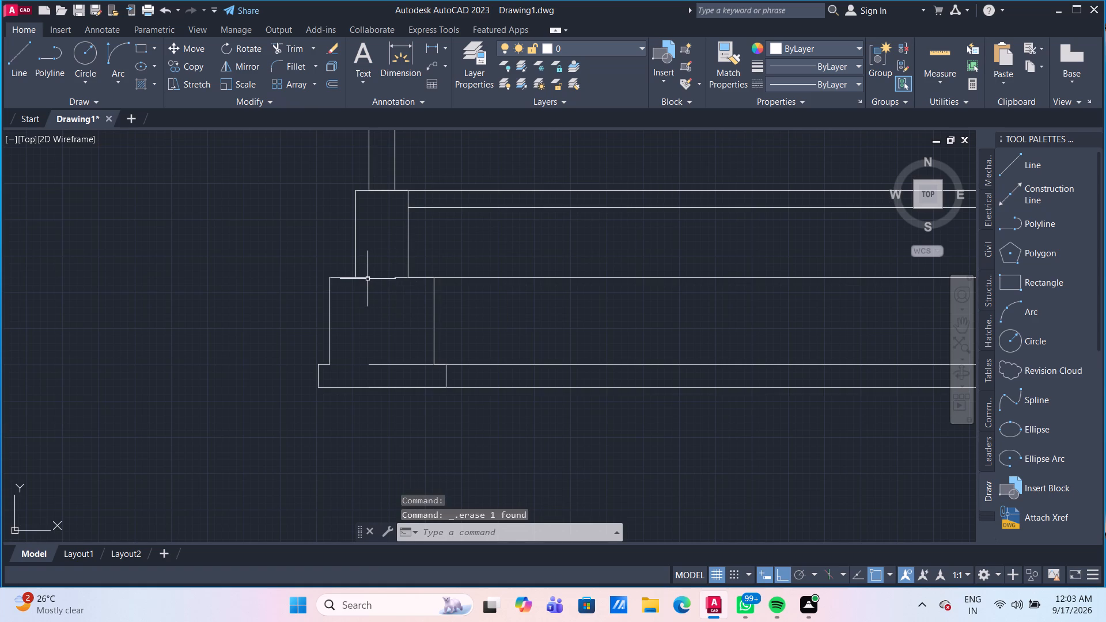
left_click(367, 279)
key("Delete")
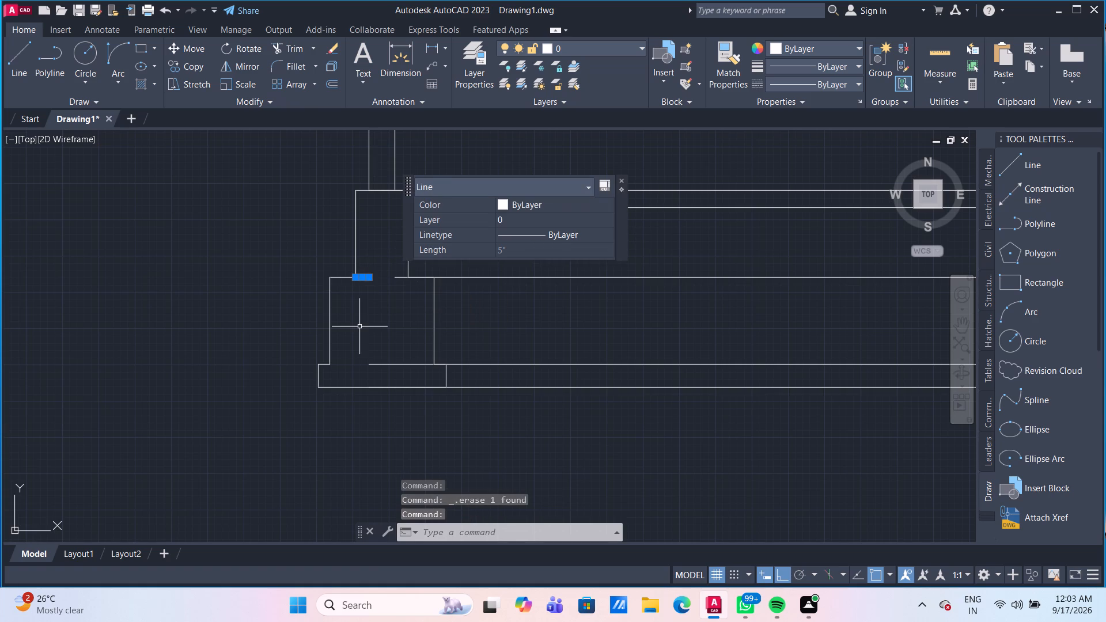
key("Delete")
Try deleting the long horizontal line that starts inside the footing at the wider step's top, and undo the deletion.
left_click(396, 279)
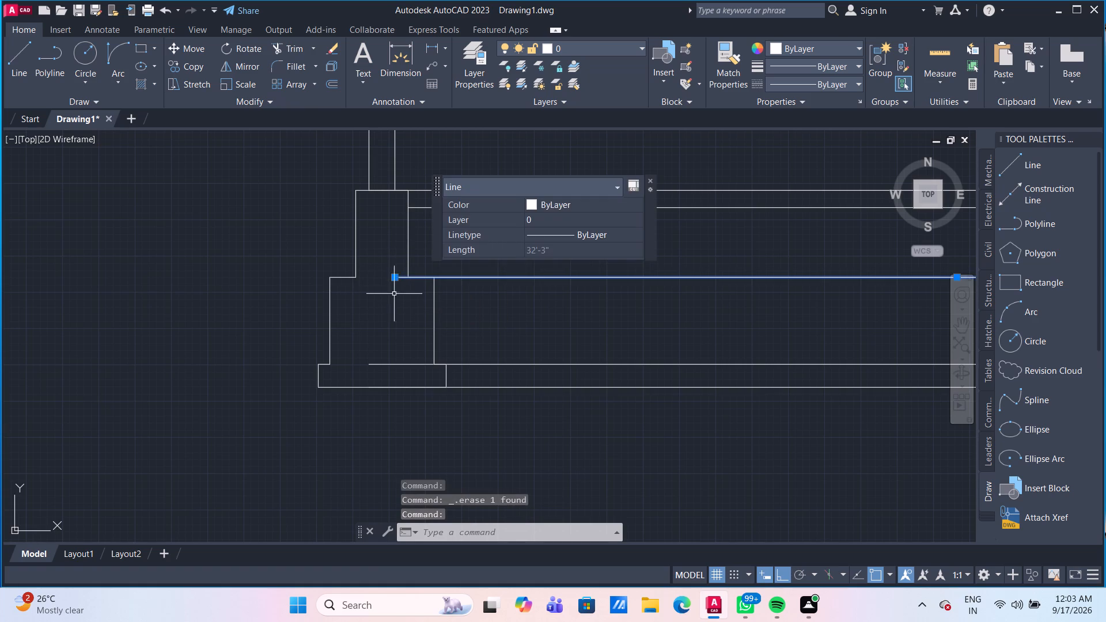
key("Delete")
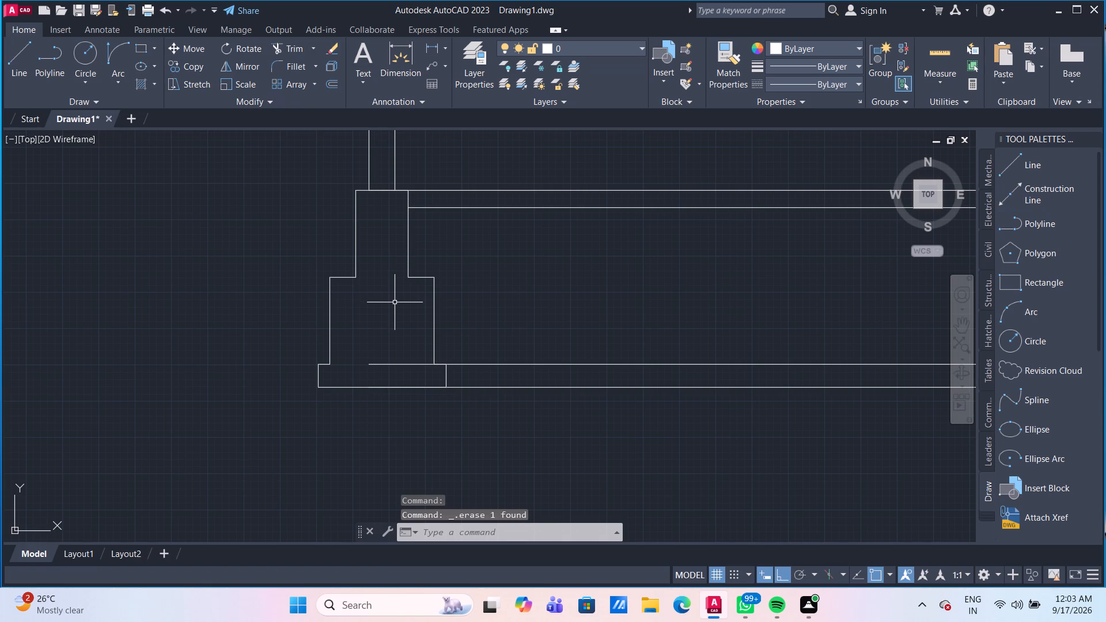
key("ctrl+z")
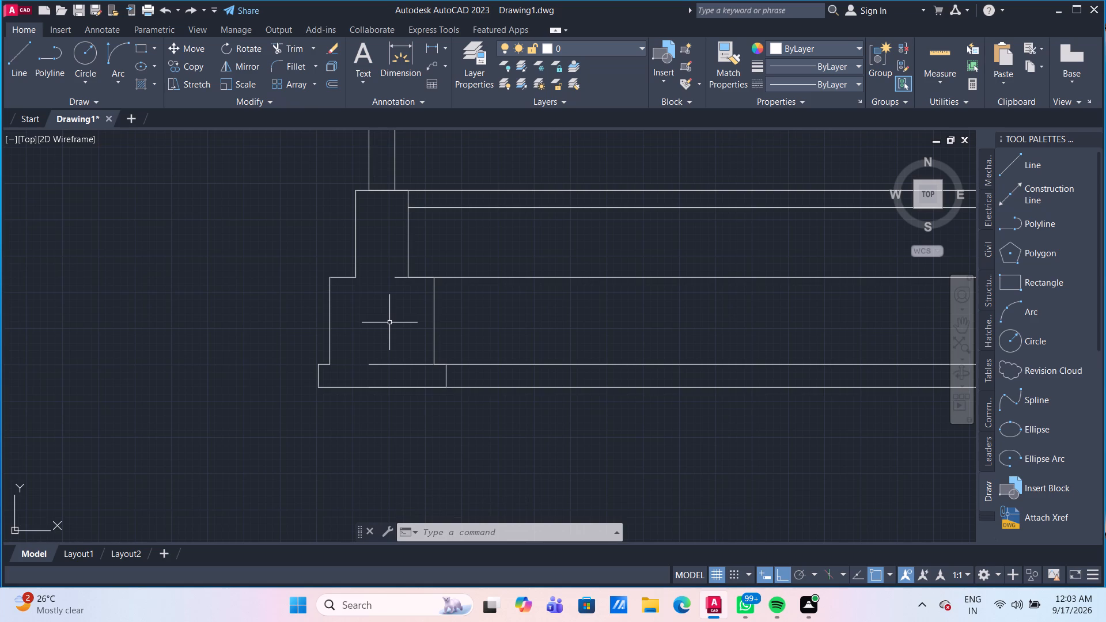
Trim the stub of the long horizontal line that projects inside the footing at the wider step's top.
type("TR")
key("Return")
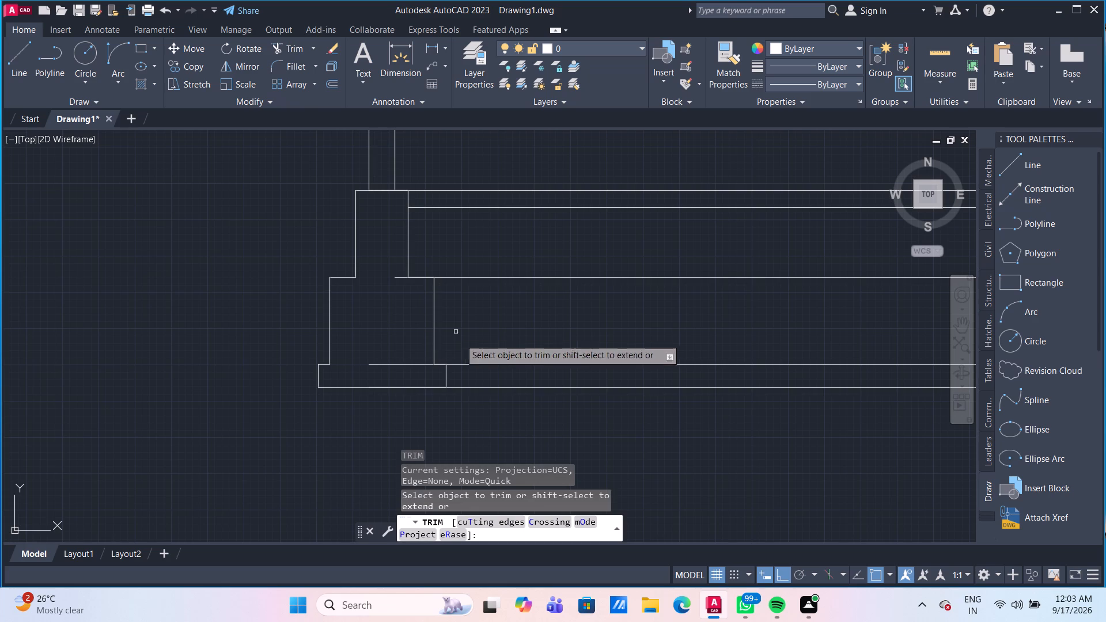
left_click(396, 278)
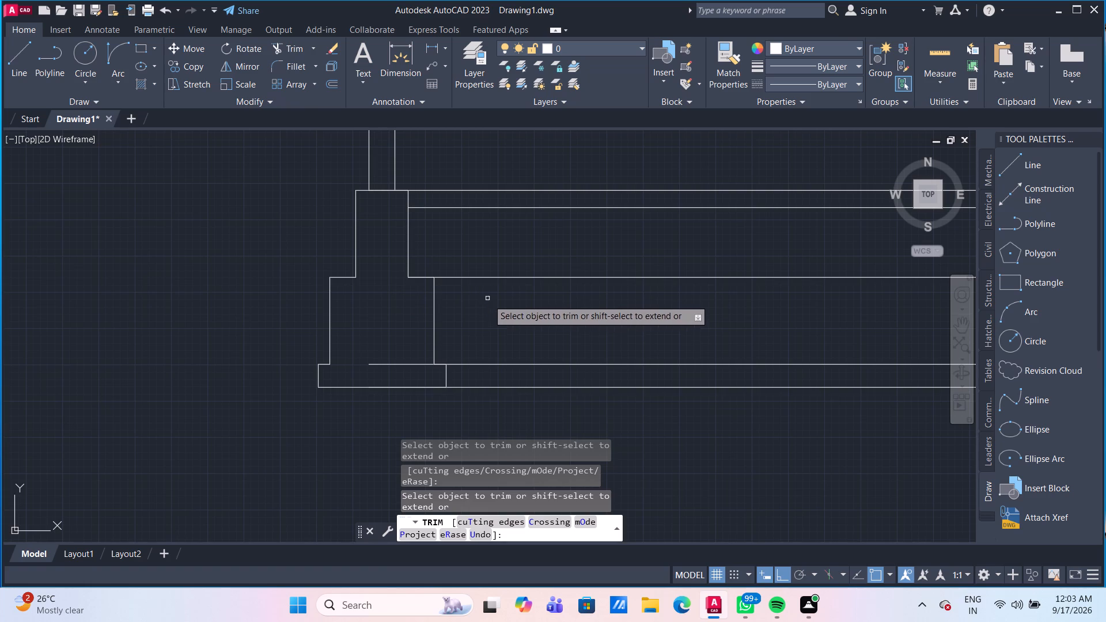
scroll(452, 372, "down", 3)
scroll(535, 421, "down", 1)
middle_click_drag(535, 421, 533, 415)
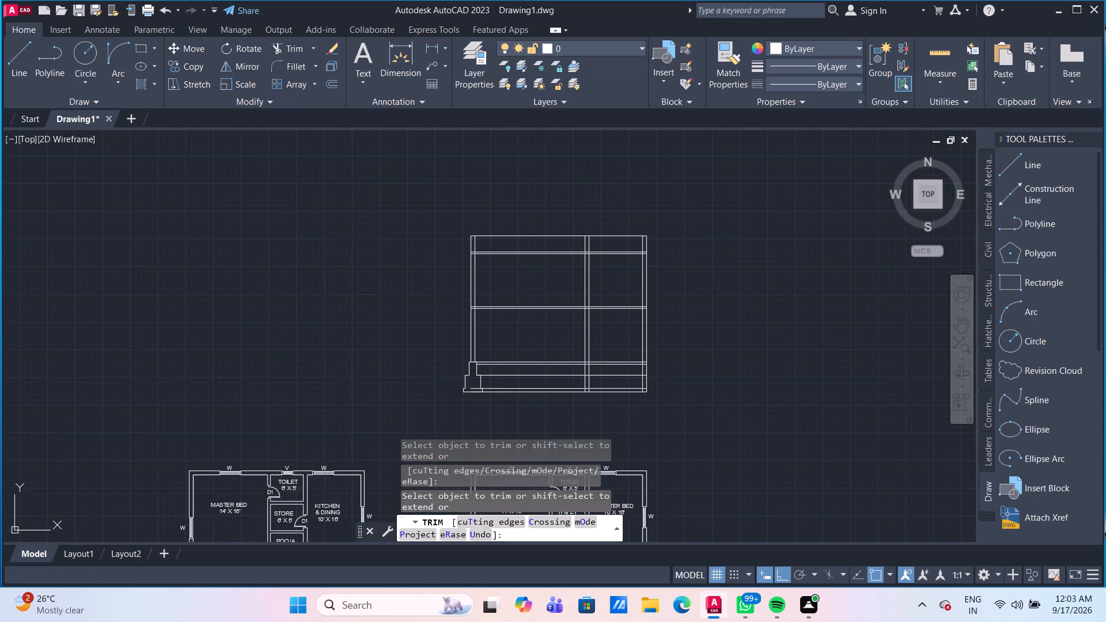
middle_click_drag(533, 415, 472, 328)
scroll(395, 312, "up", 2)
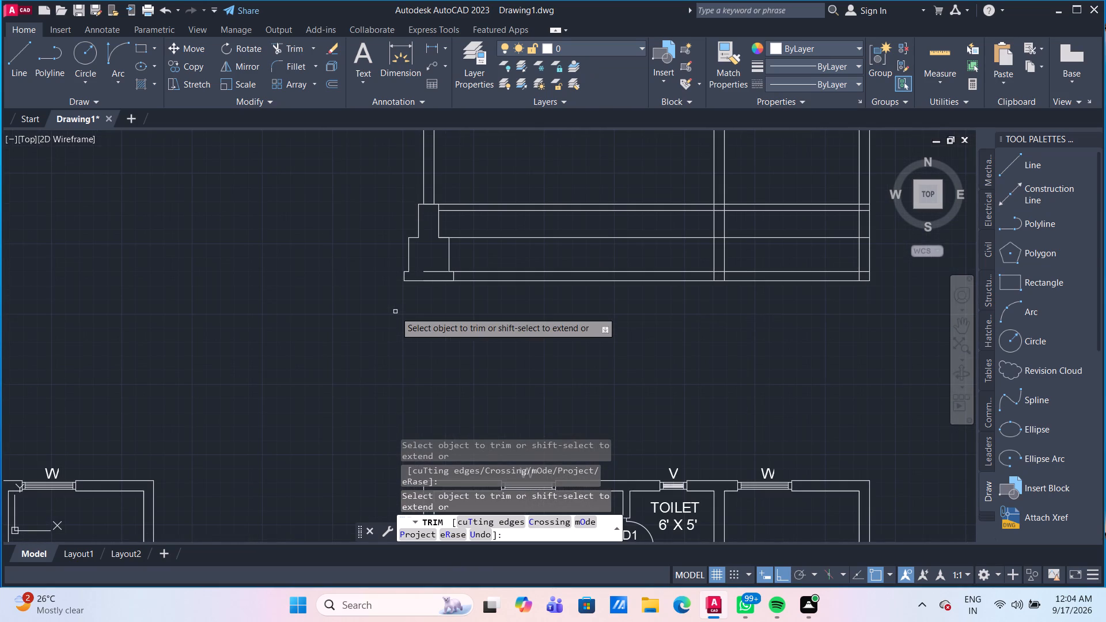
key("Escape")
Extend the upper line of the footing's base course across to the footing's outer side.
middle_click_drag(437, 327, 422, 377)
scroll(416, 323, "up", 3)
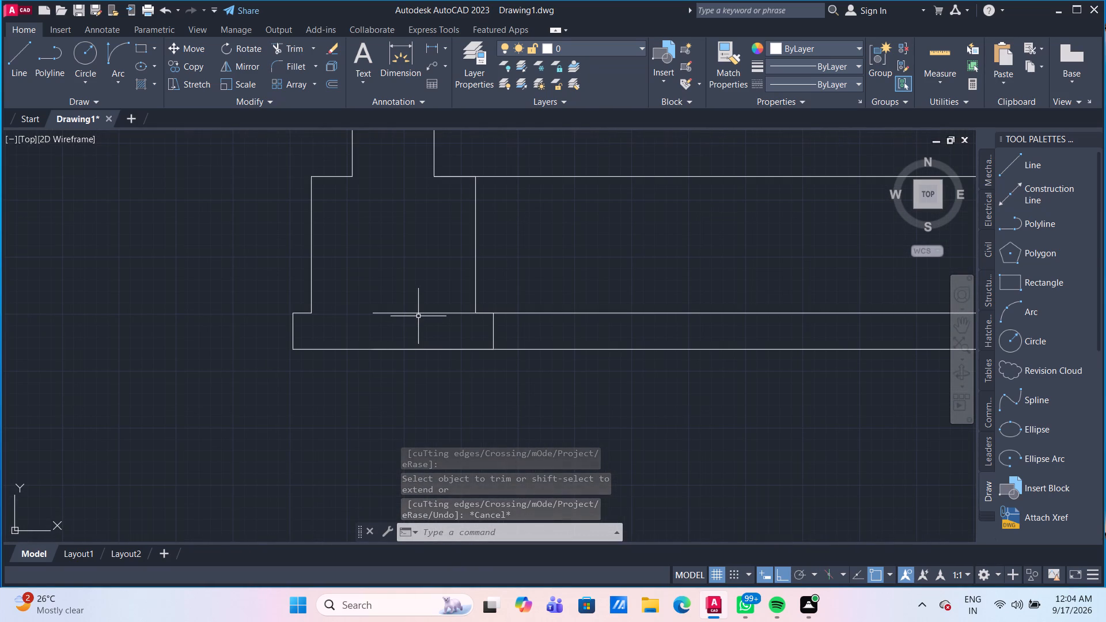
type("EX")
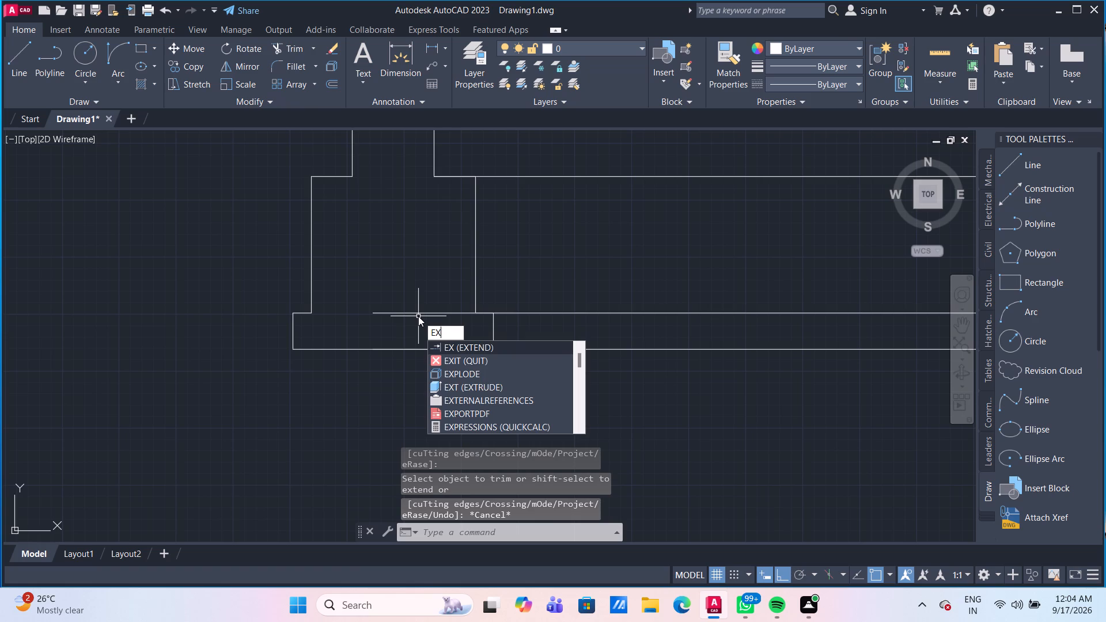
key("Return")
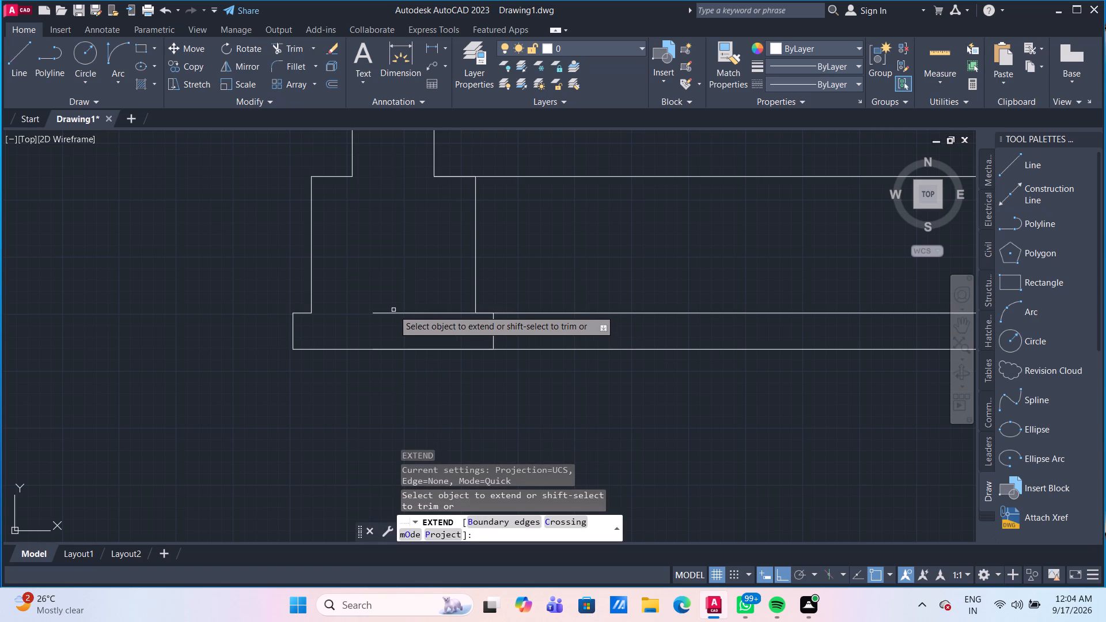
left_click(392, 313)
scroll(531, 253, "down", 2)
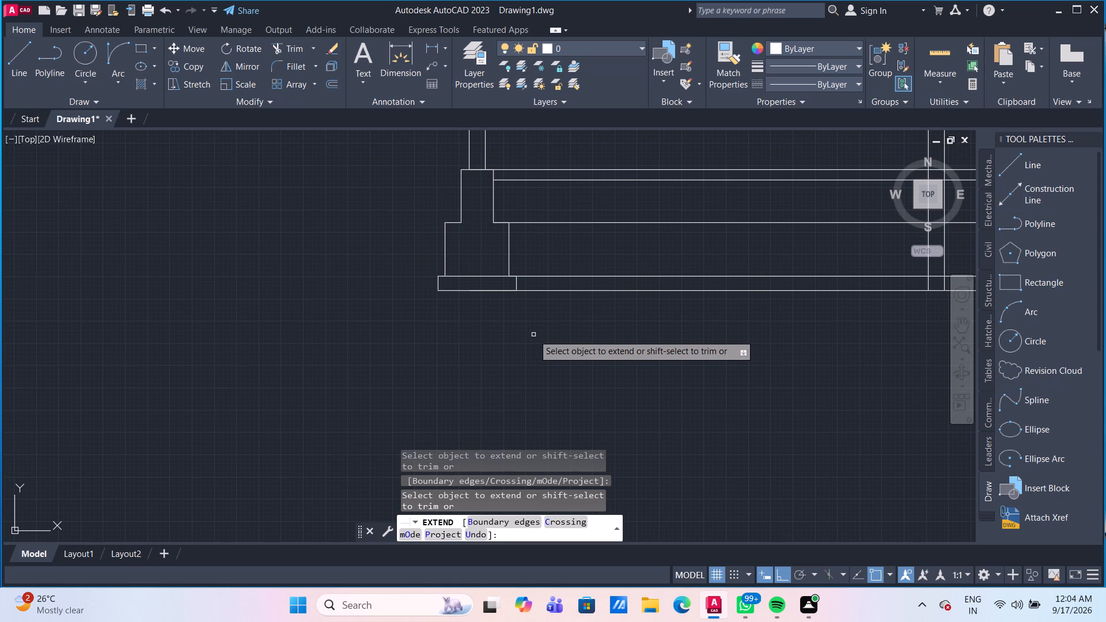
key("Escape")
Move the long horizontal line at the top of the footing's wider step up by 6".
scroll(535, 335, "down", 2)
middle_click_drag(622, 347, 472, 341)
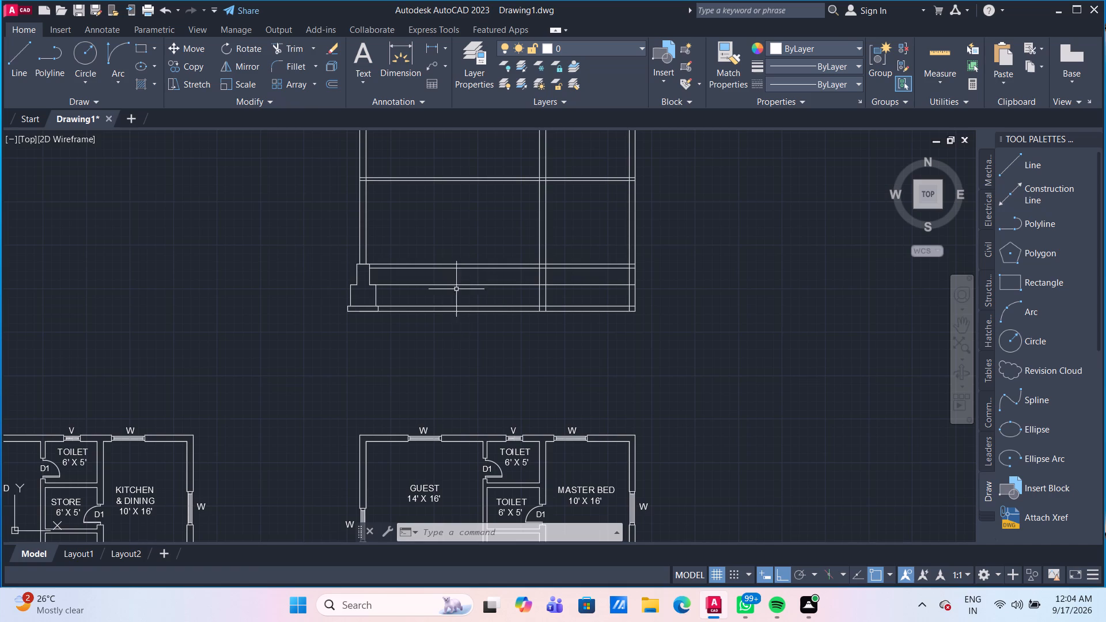
scroll(434, 279, "up", 2)
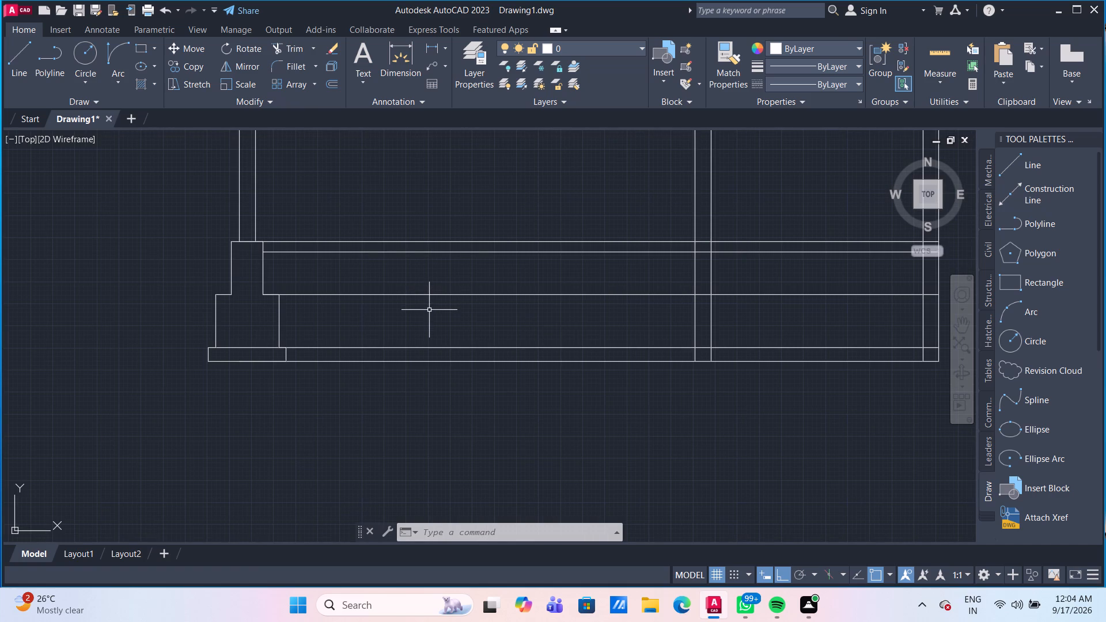
middle_click_drag(430, 312, 299, 339)
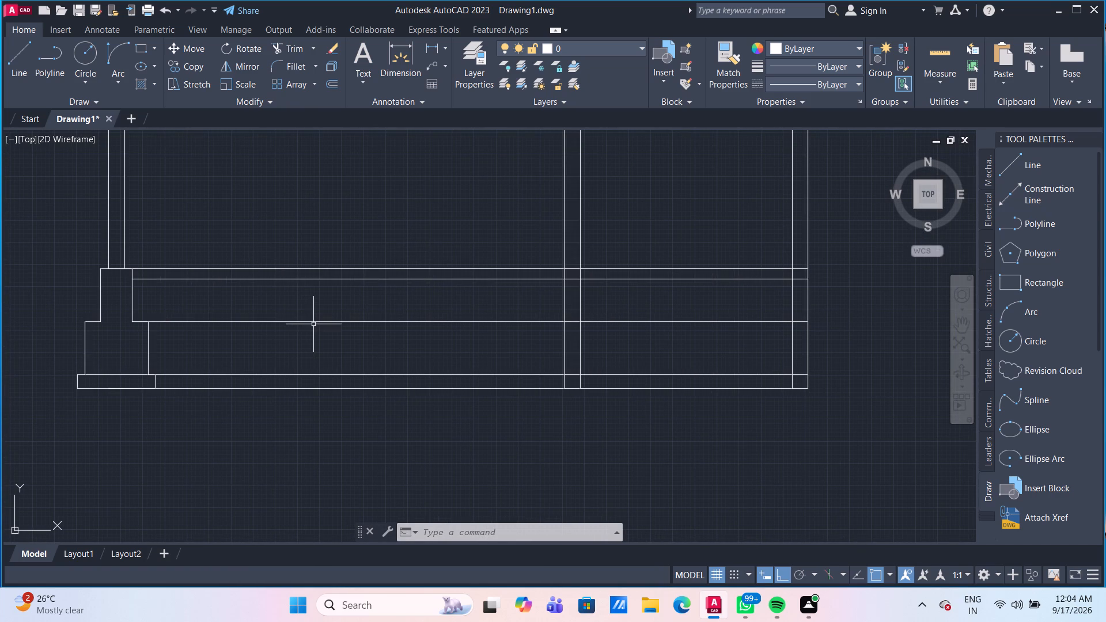
left_click(314, 323)
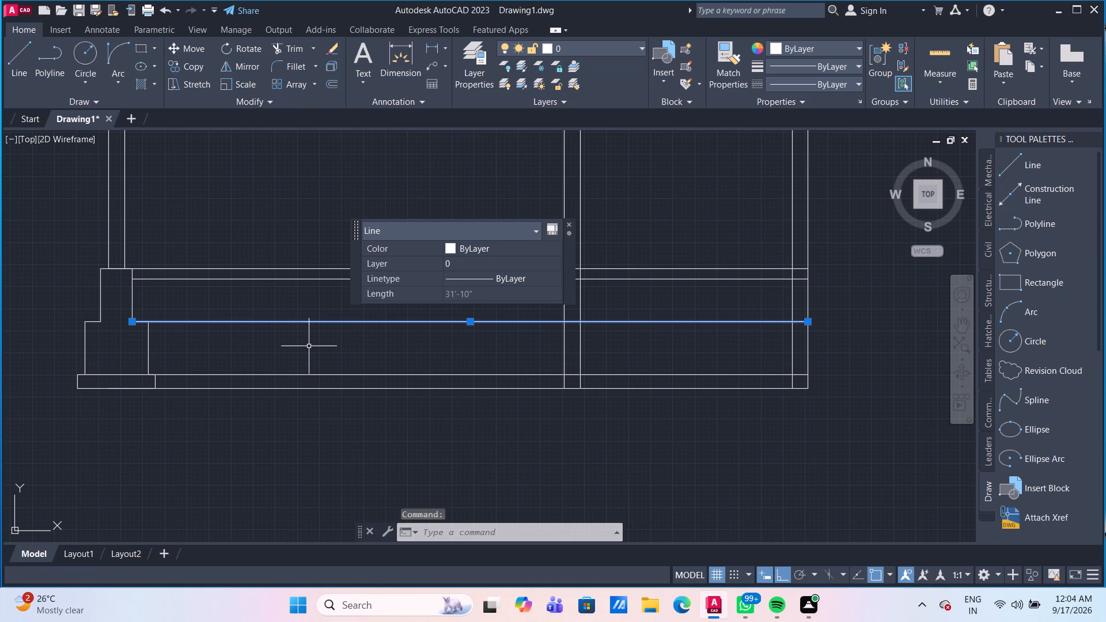
key("m")
key("Return")
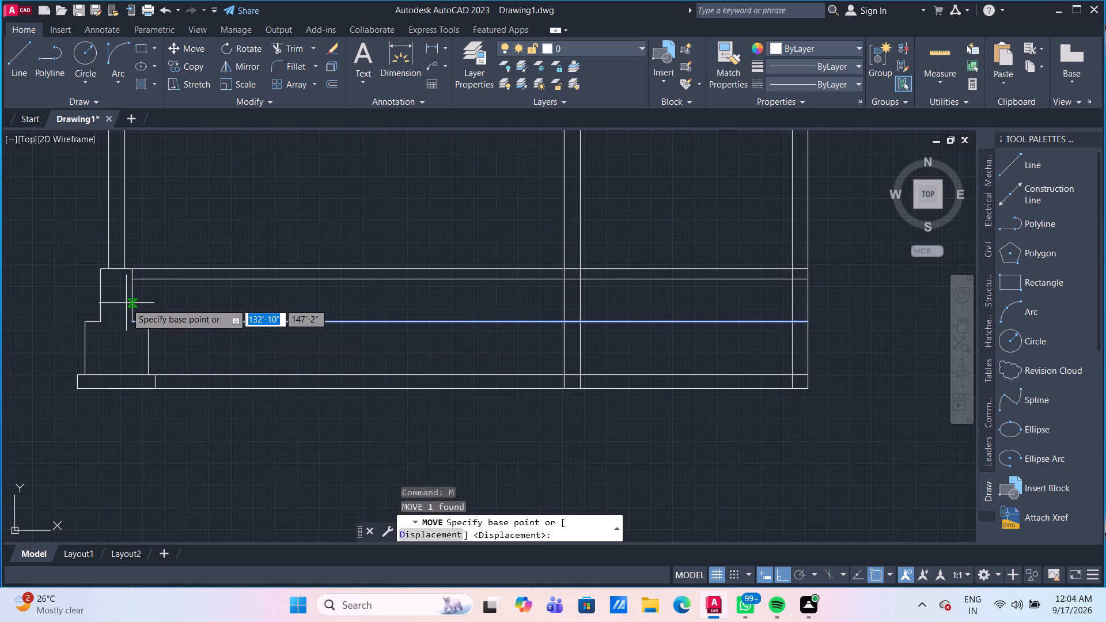
scroll(124, 309, "up", 1)
left_click(134, 329)
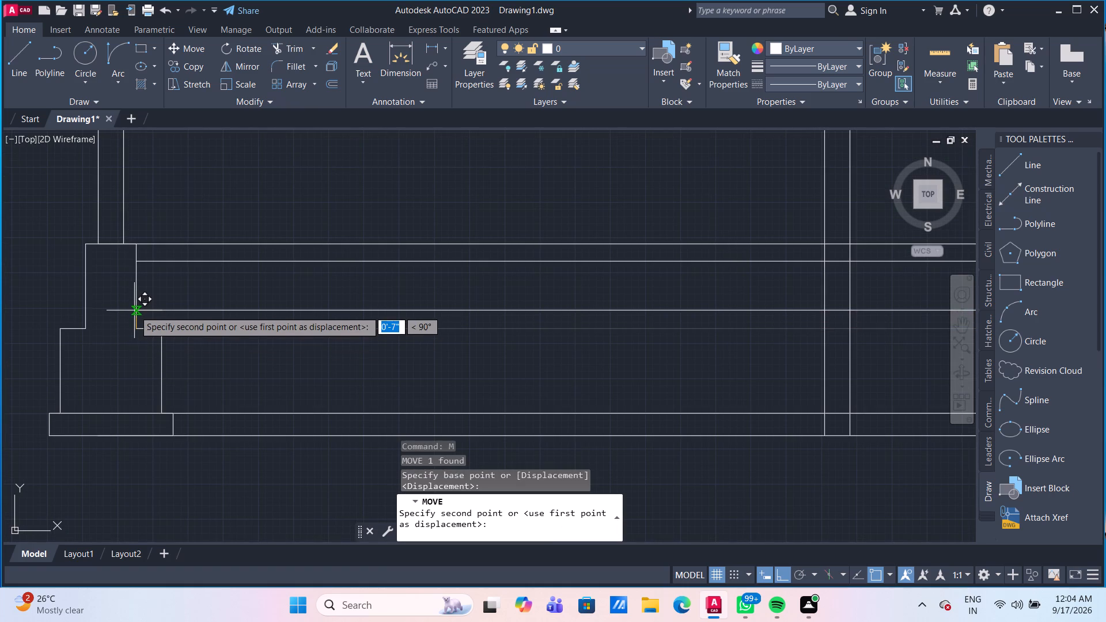
type("6\"")
key("Return")
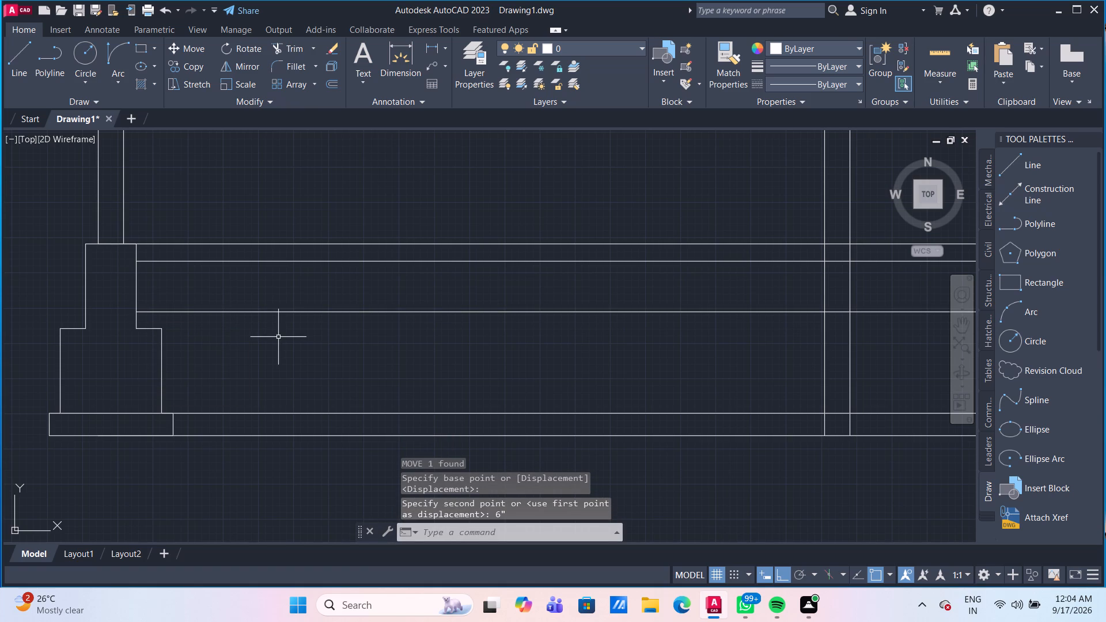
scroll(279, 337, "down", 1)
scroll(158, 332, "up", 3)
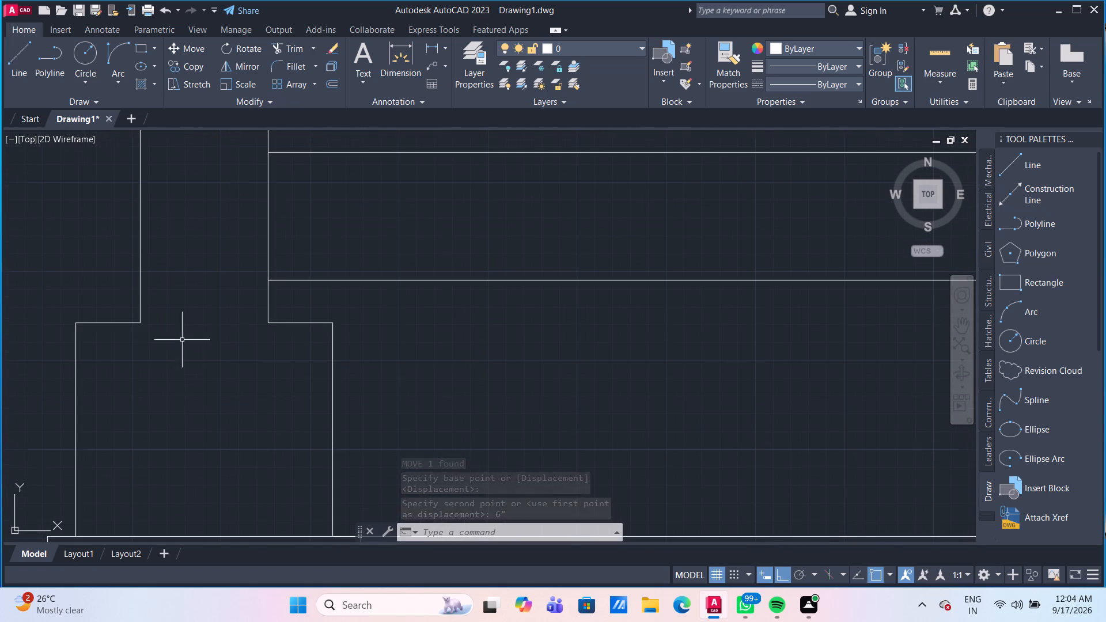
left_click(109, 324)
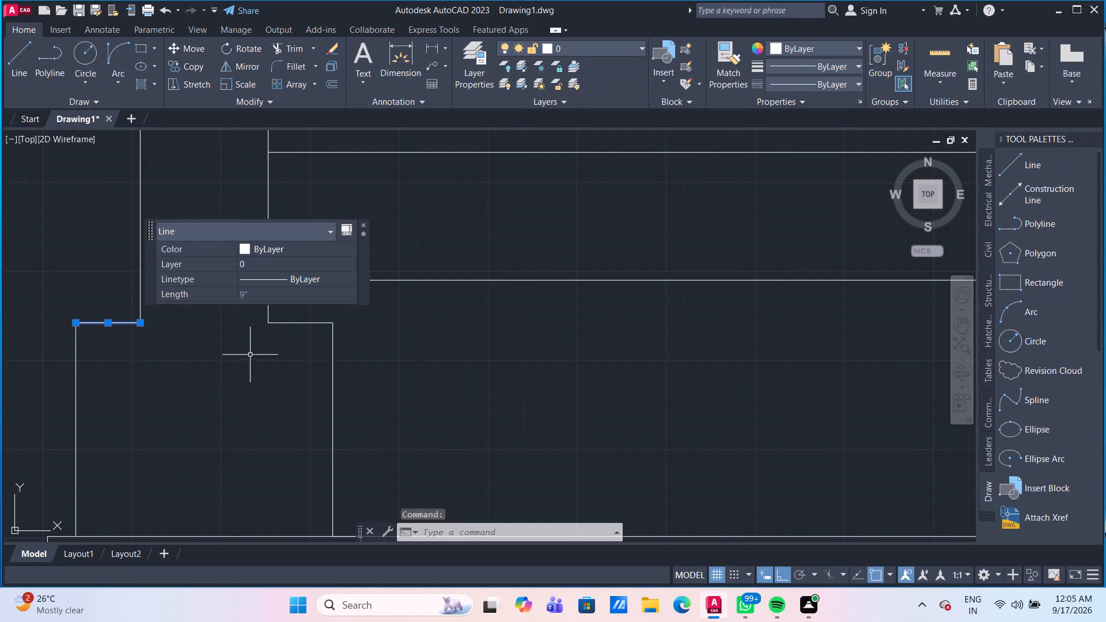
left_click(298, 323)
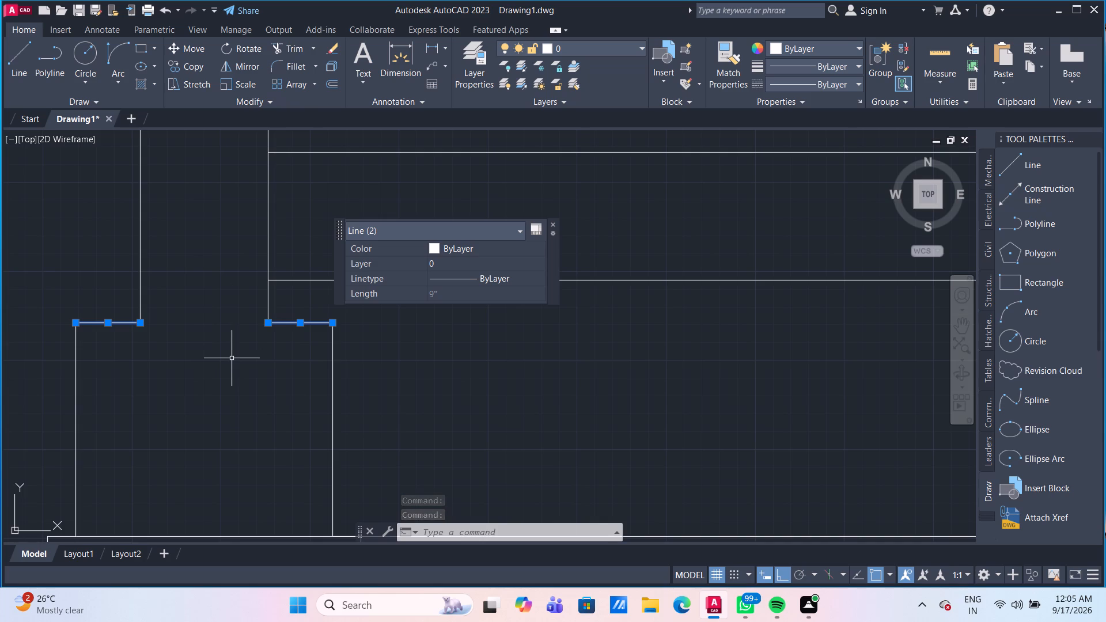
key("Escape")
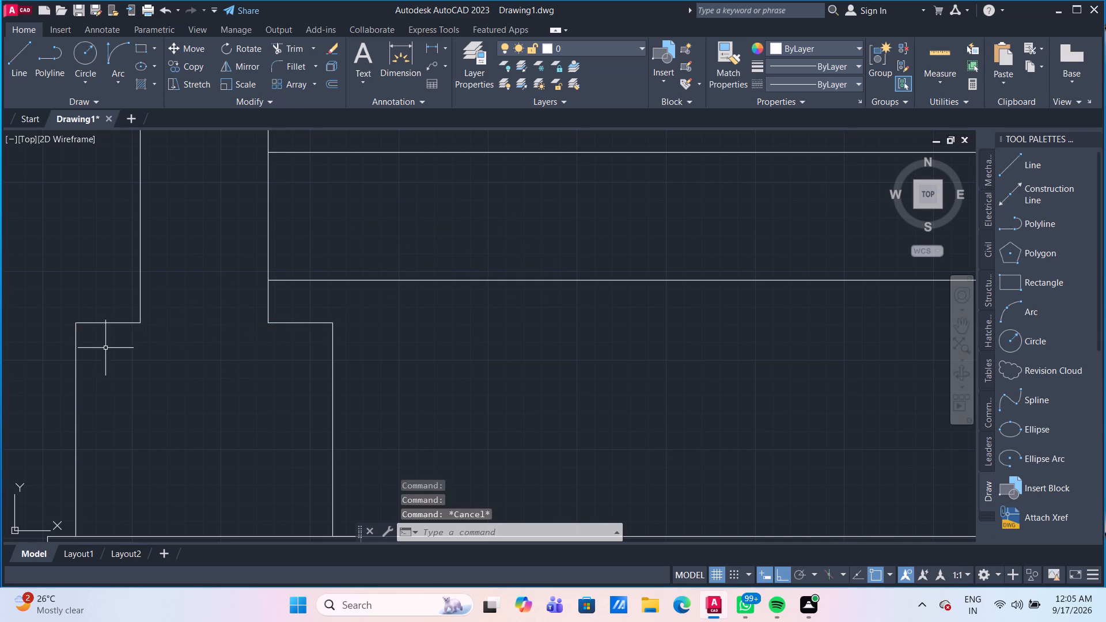
Move the short horizontal line on the outer side of the footing's wider step up by 6".
left_click(106, 323)
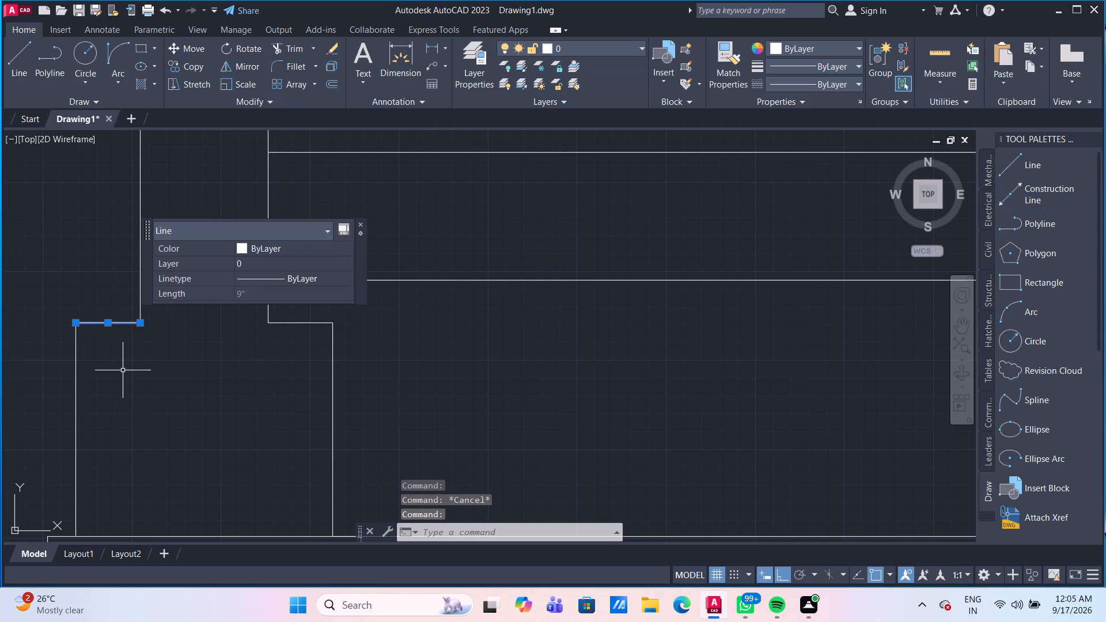
key("m")
key("Return")
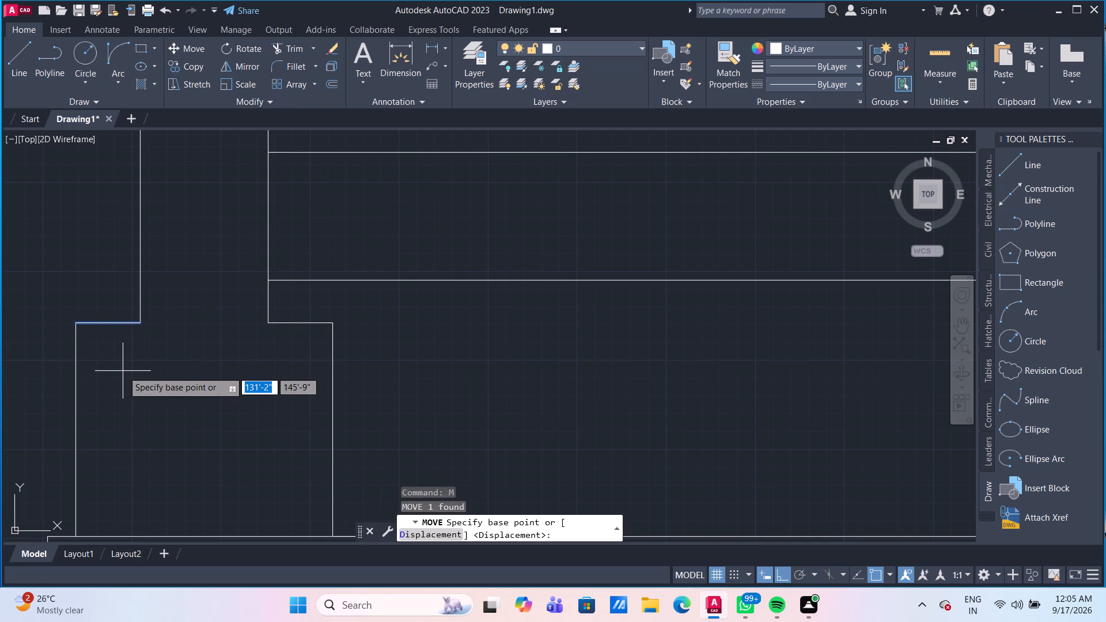
left_click(141, 320)
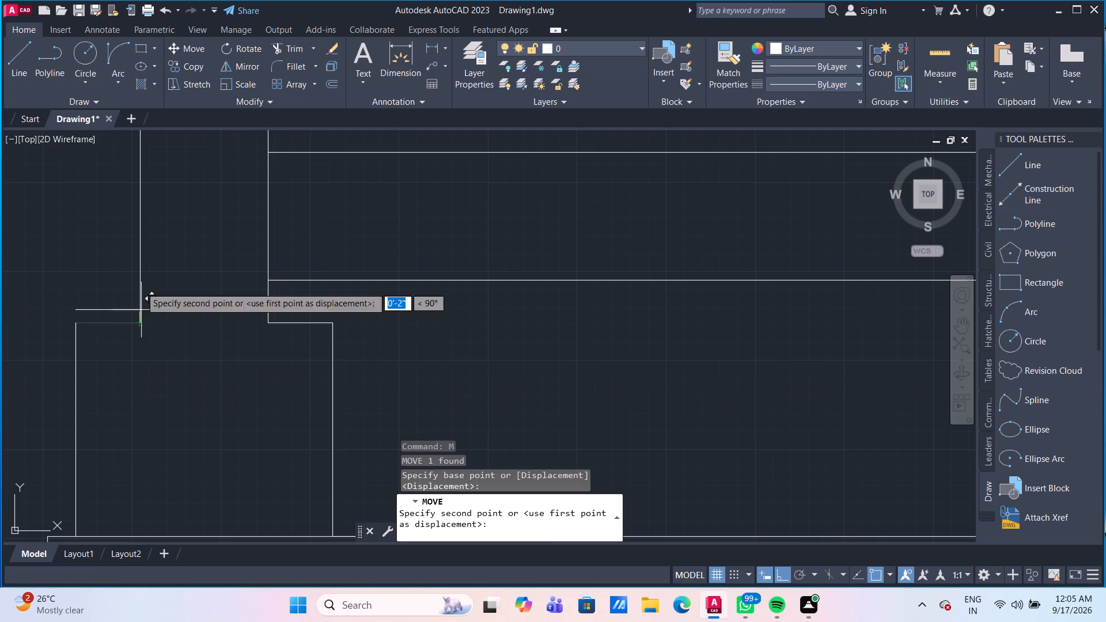
type("6\"")
key("Return")
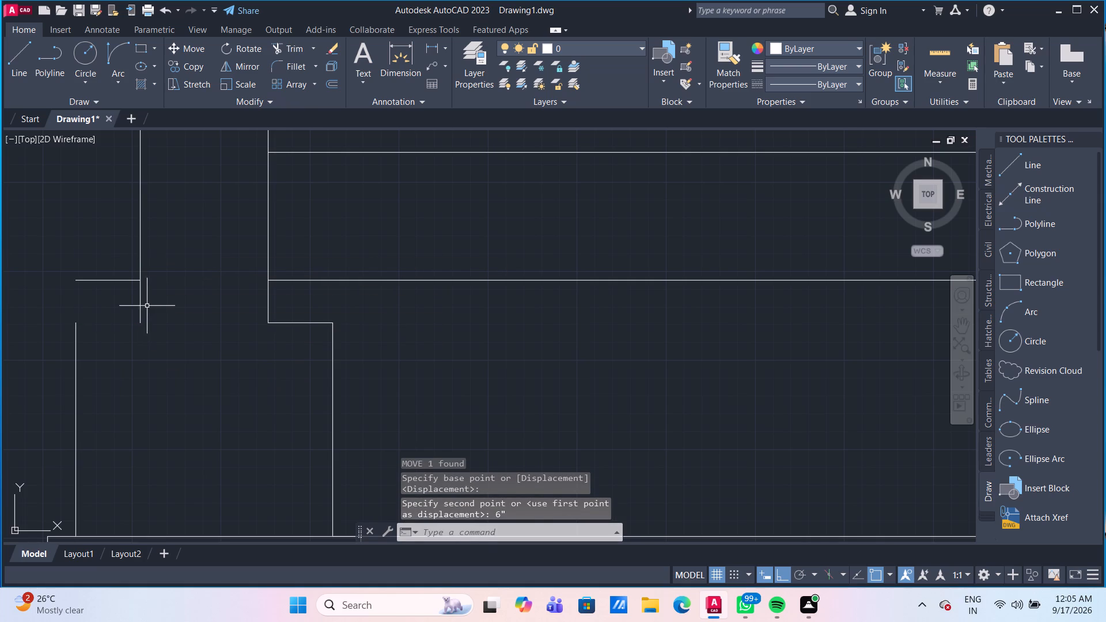
Extend both vertical sides of the footing's wider step up to the horizontal lines above them.
type("EX")
key("Return")
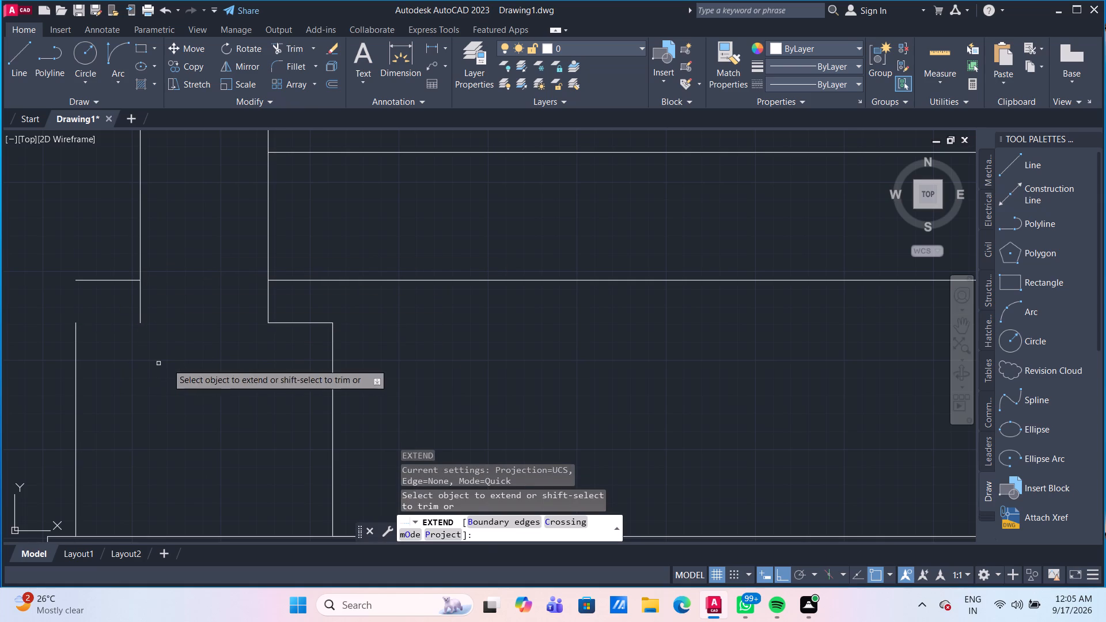
left_click(331, 352)
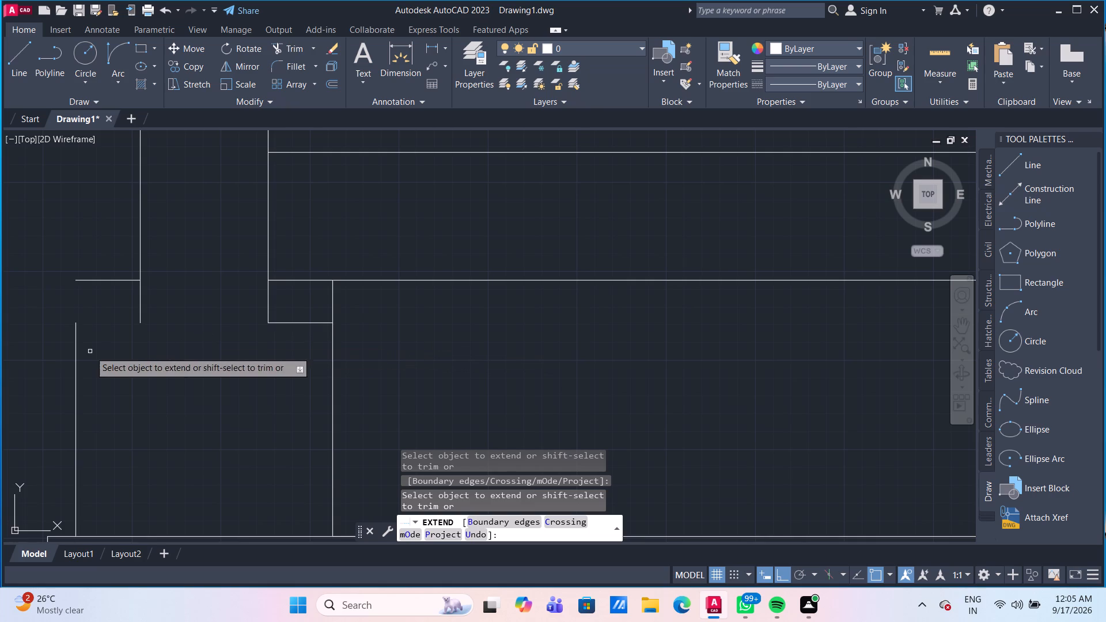
left_click(77, 336)
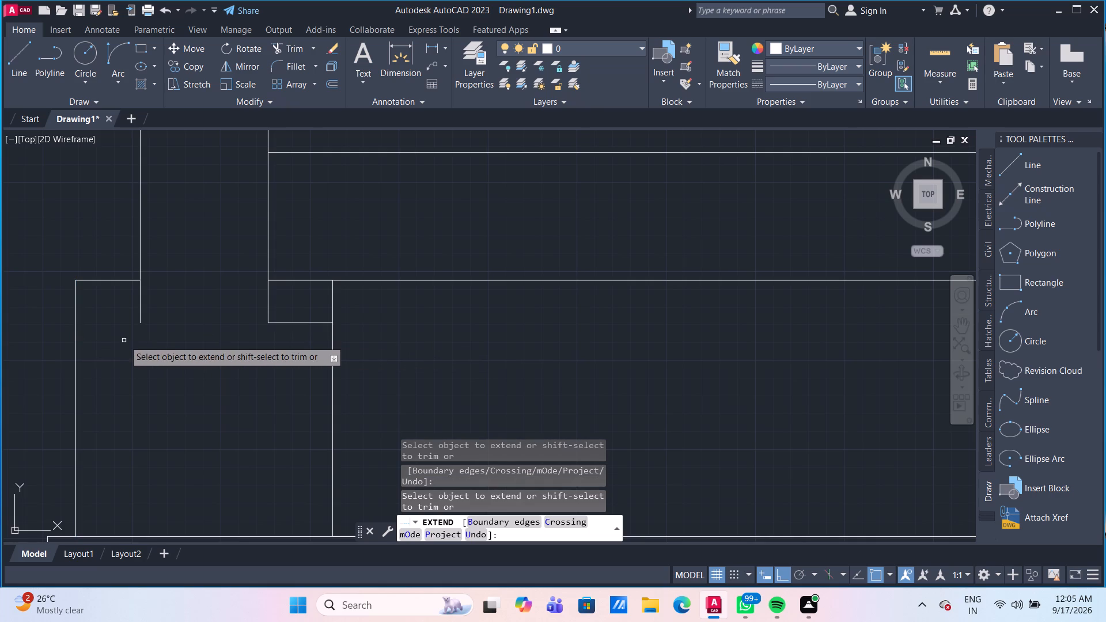
key("Escape")
Trim the leftover vertical and horizontal stubs below the raised shoulders of the left wall's stepped footing.
type("TR")
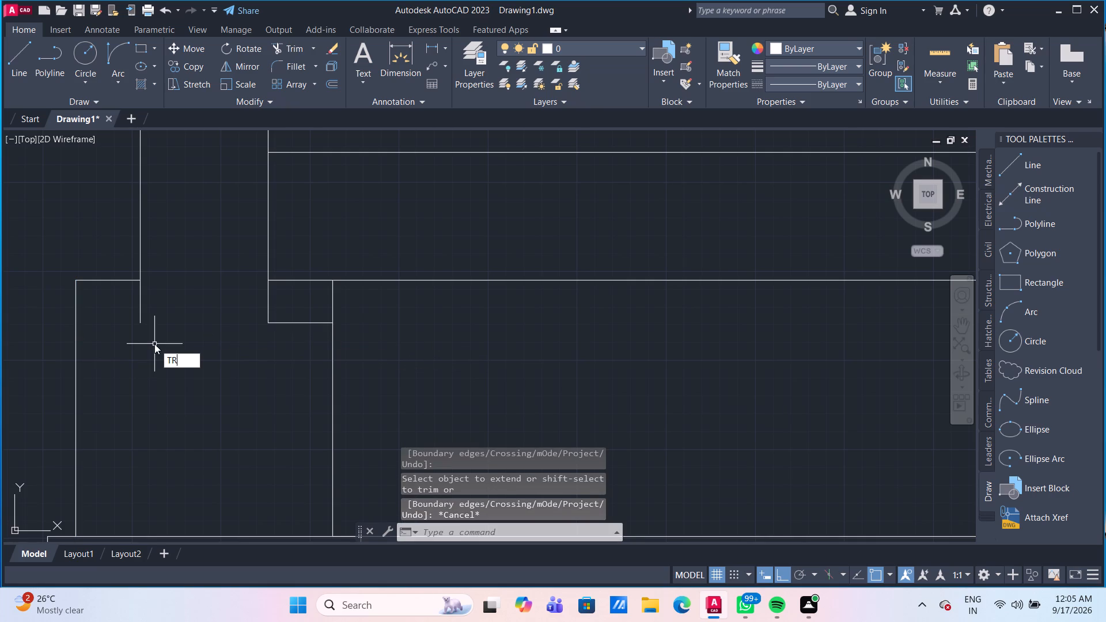
key("Return")
left_click(142, 301)
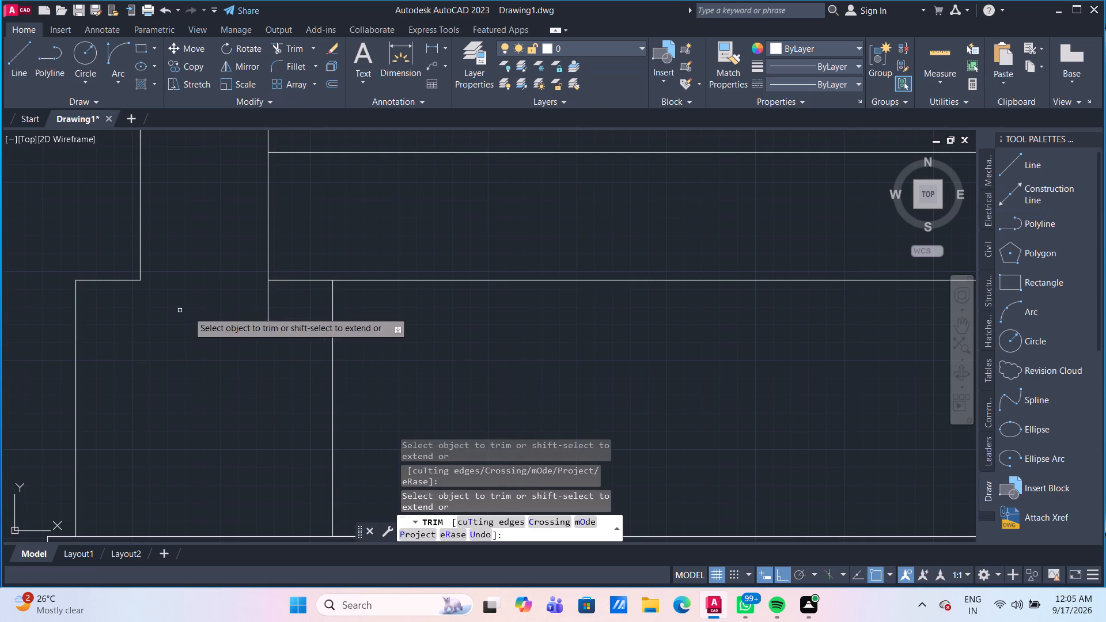
left_click_drag(263, 283, 263, 289)
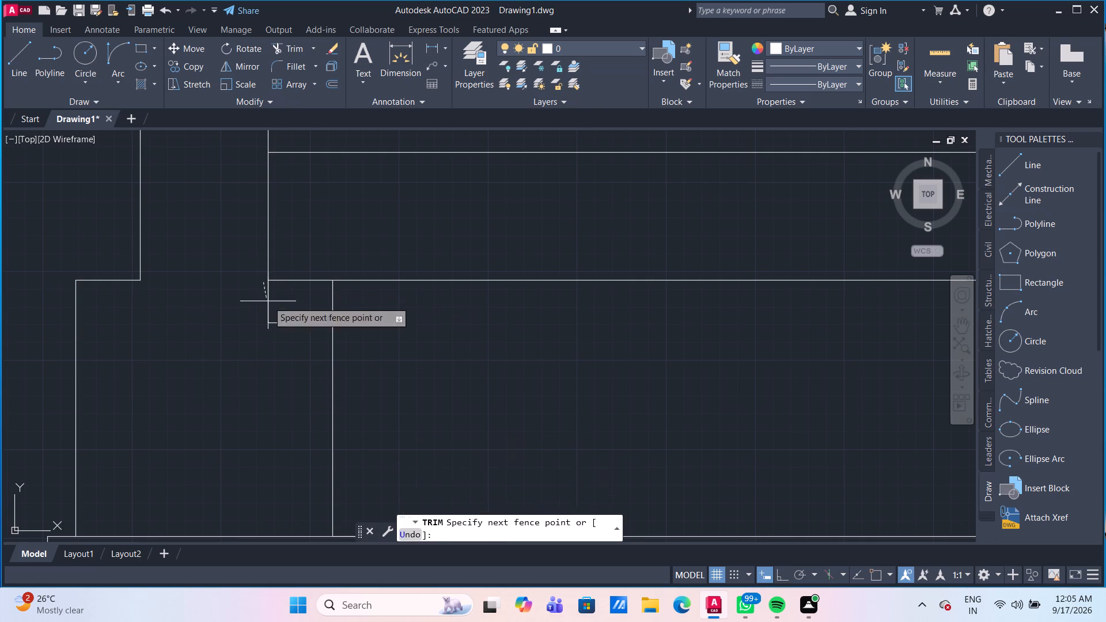
left_click(299, 325)
scroll(298, 363, "down", 3)
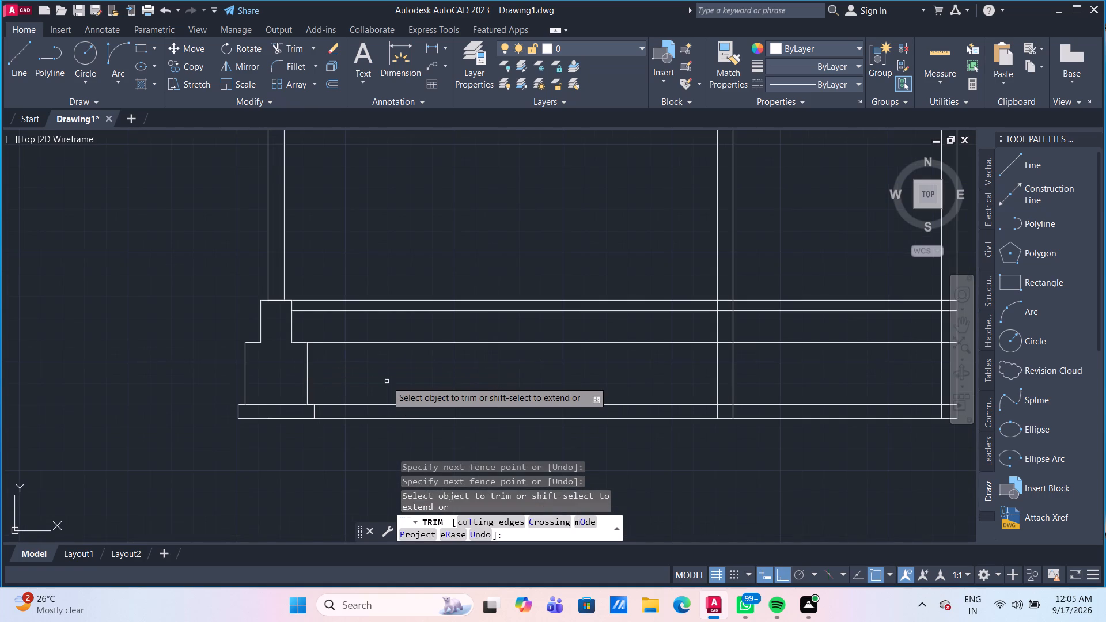
scroll(387, 381, "down", 1)
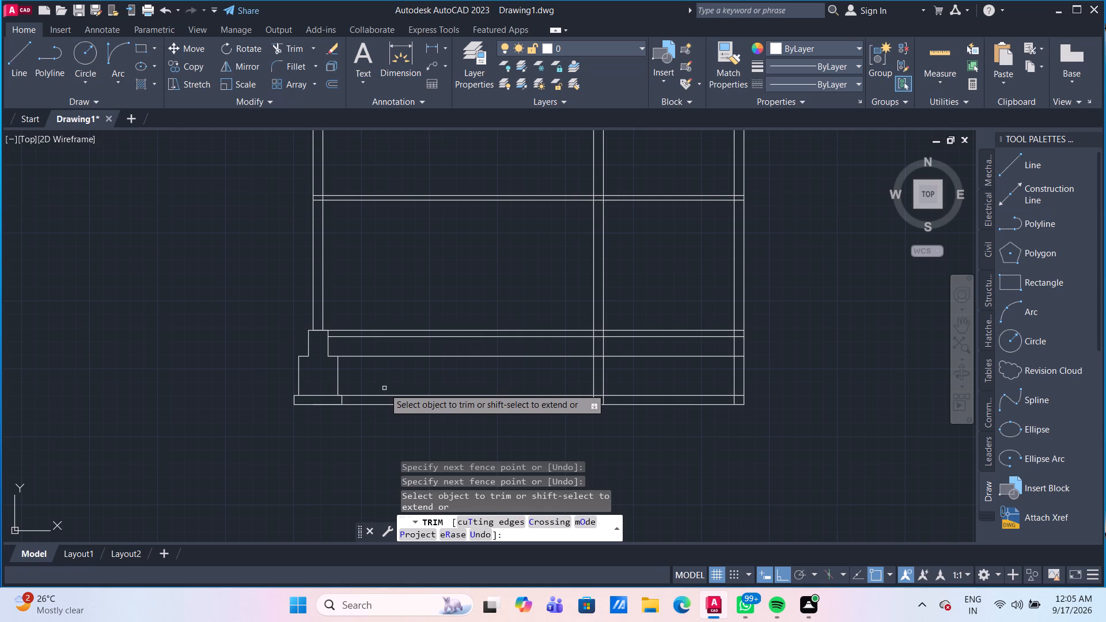
scroll(285, 383, "up", 1)
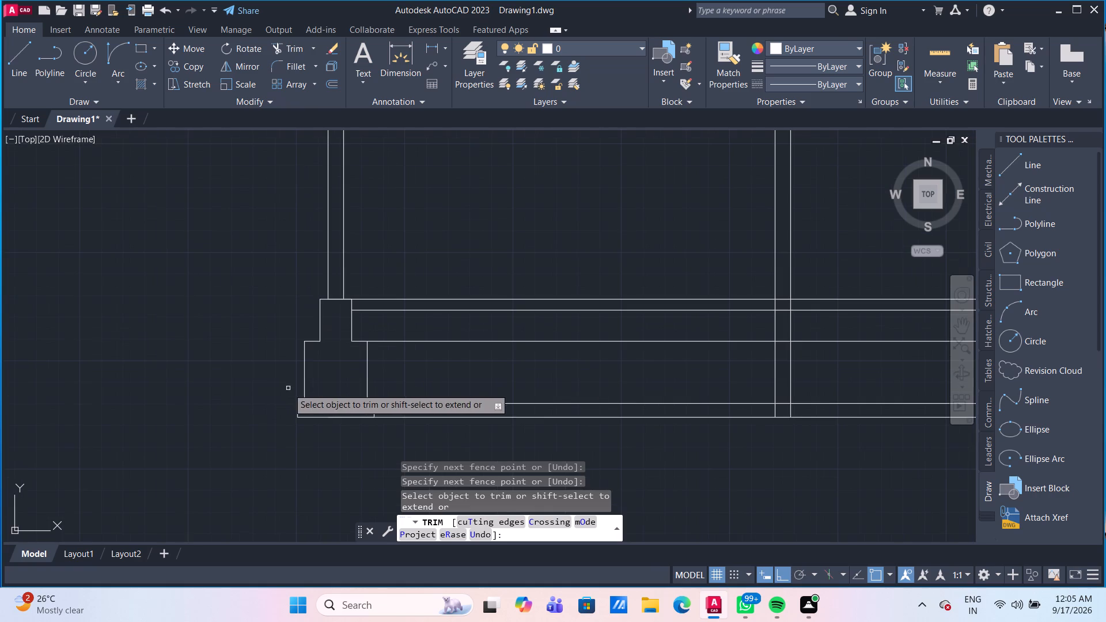
key("Escape")
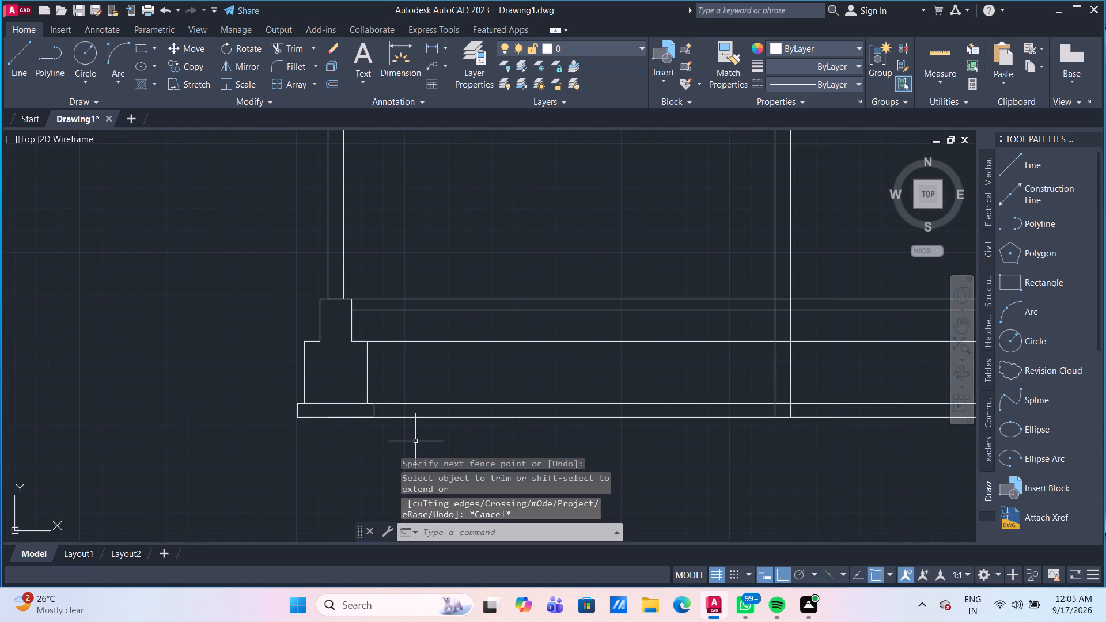
Trim the three lower horizontal lines out of the bays between the left footing, middle wall and right wall.
type("TR")
key("Return")
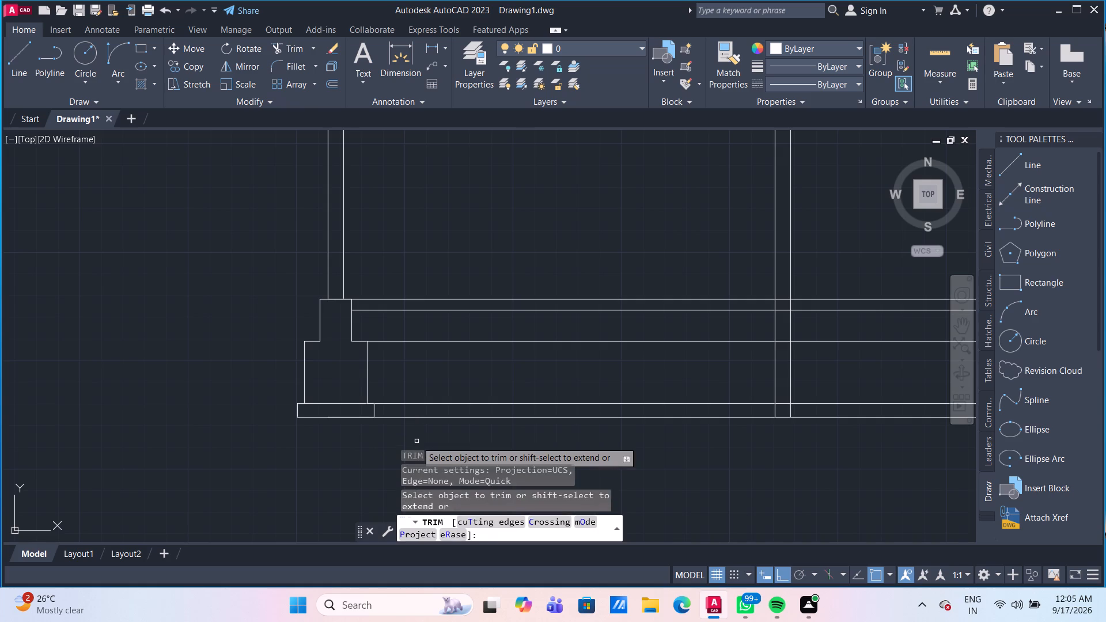
left_click_drag(416, 441, 415, 425)
left_click_drag(408, 389, 408, 399)
left_click(408, 431)
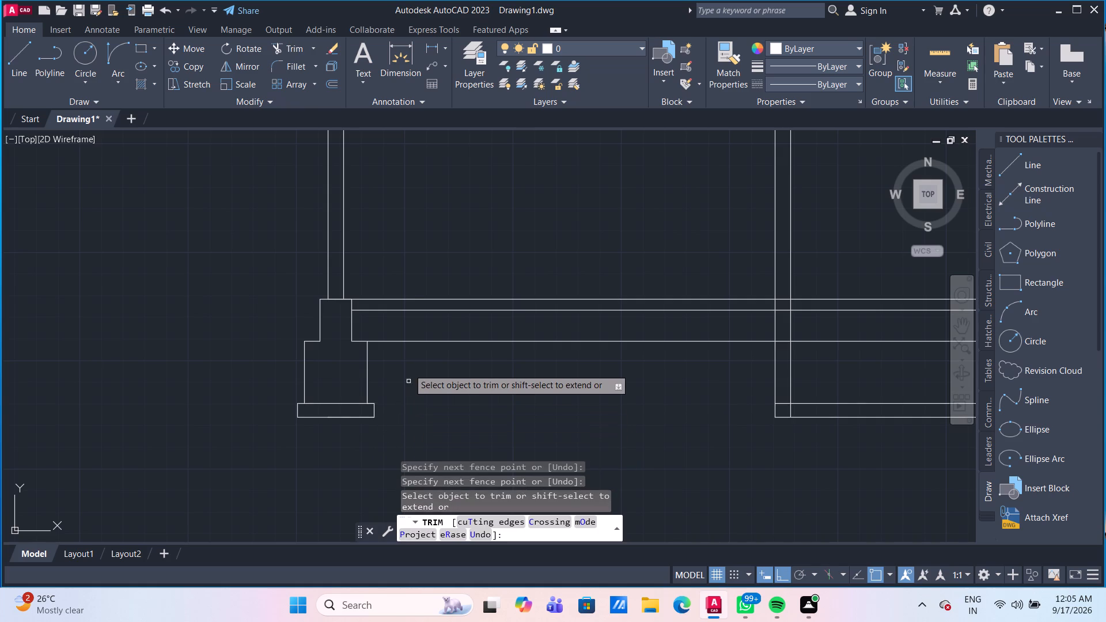
left_click(408, 340)
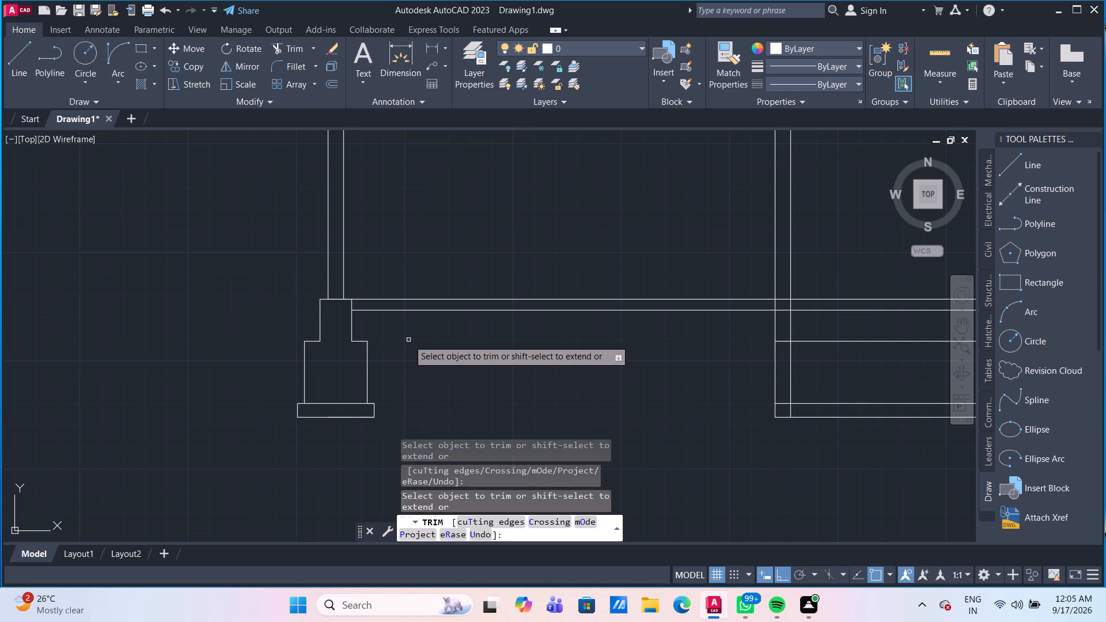
scroll(456, 373, "down", 2)
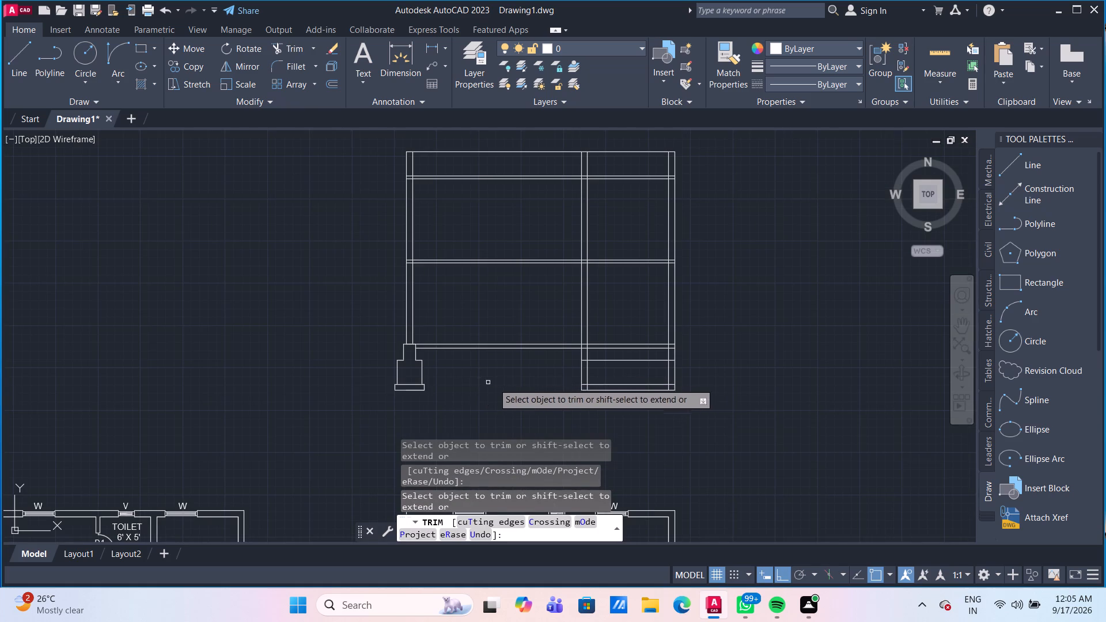
middle_click_drag(484, 365, 357, 337)
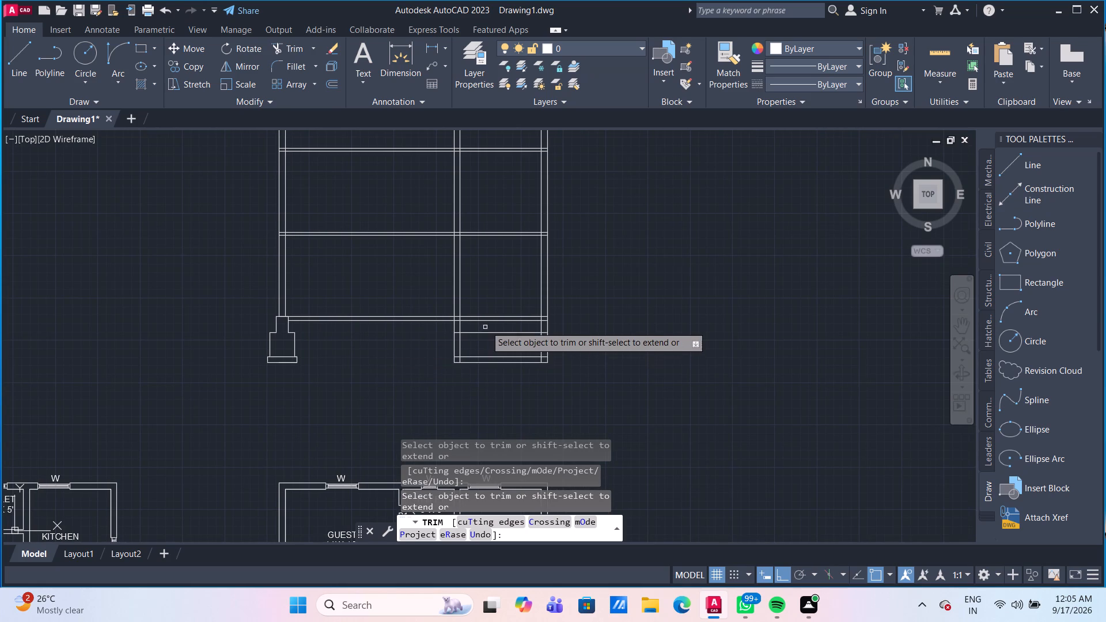
scroll(489, 326, "up", 1)
left_click_drag(489, 328, 490, 334)
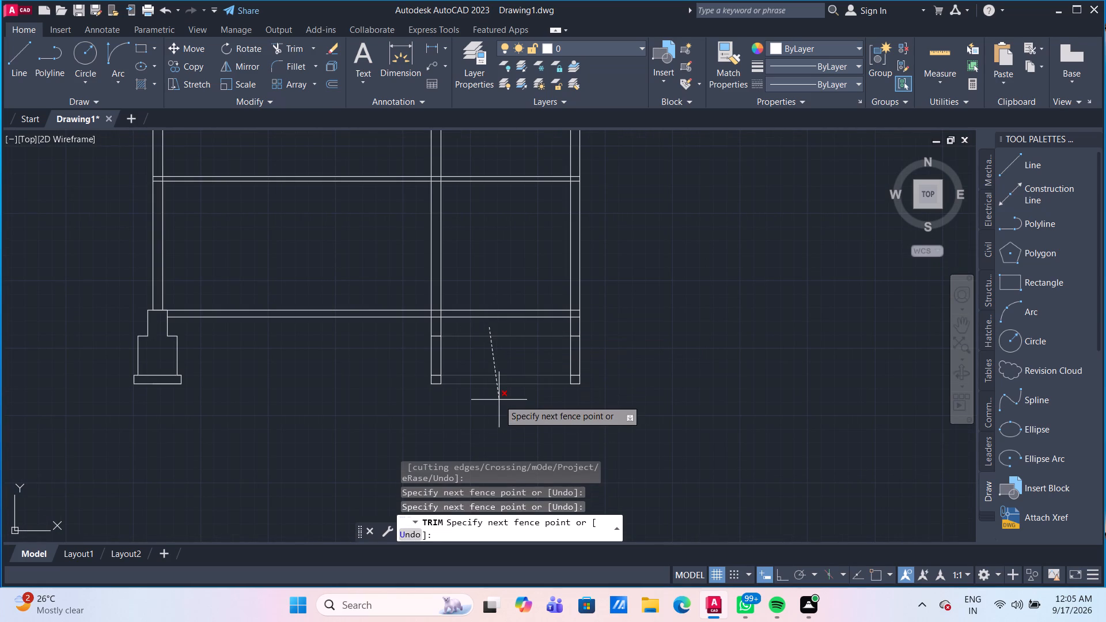
left_click(499, 400)
Trim away all wall-line and short horizontal remnants below the floor band under the middle and right walls.
scroll(441, 362, "up", 1)
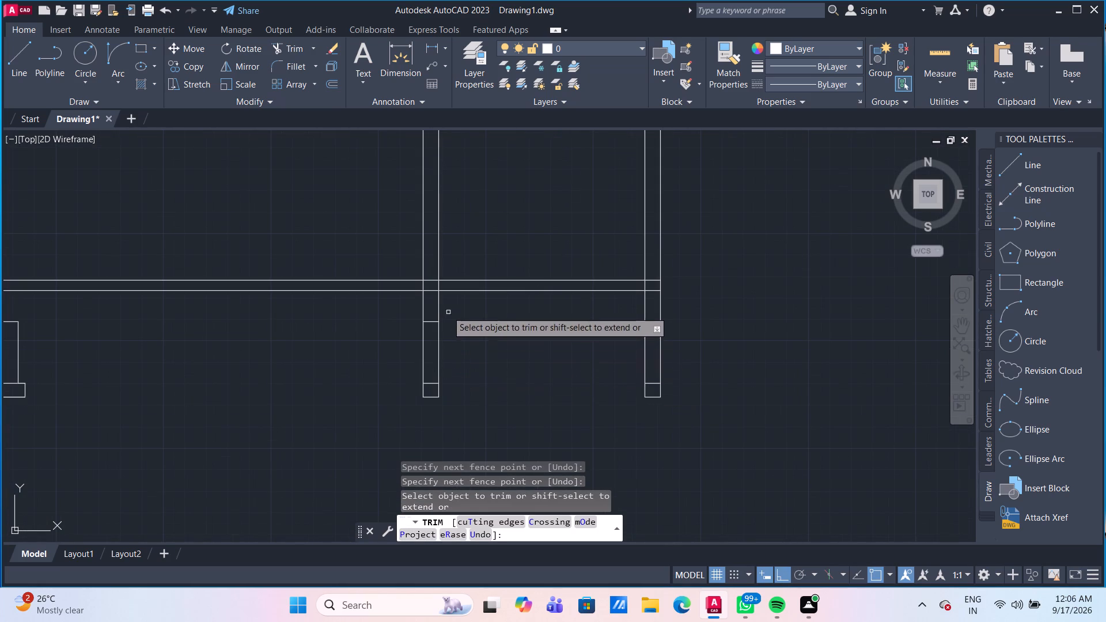
scroll(409, 314, "down", 1)
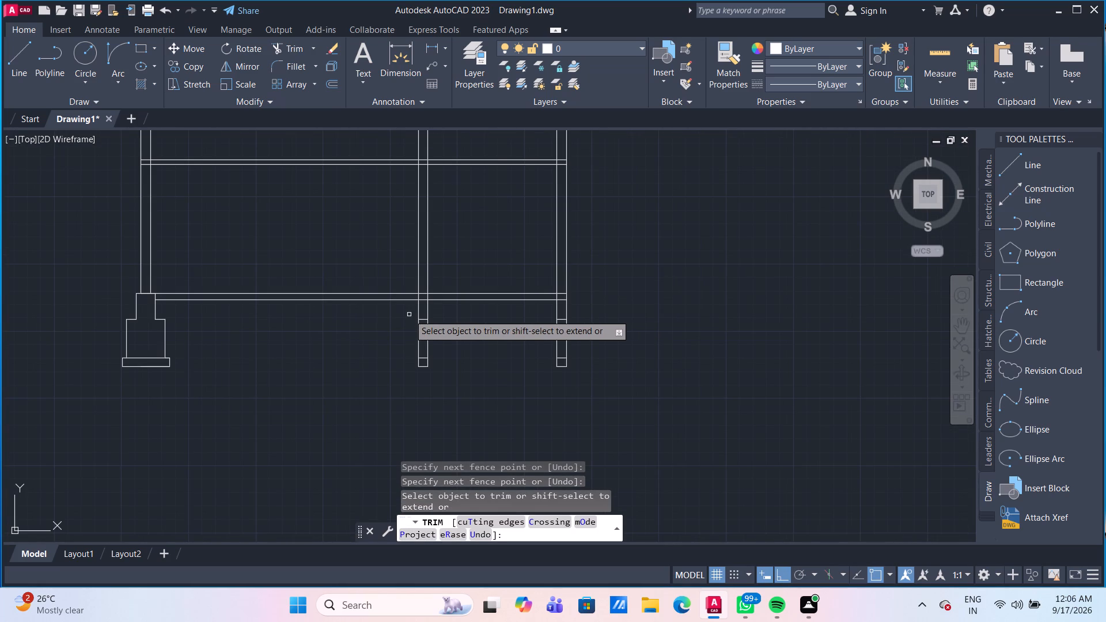
left_click(409, 313)
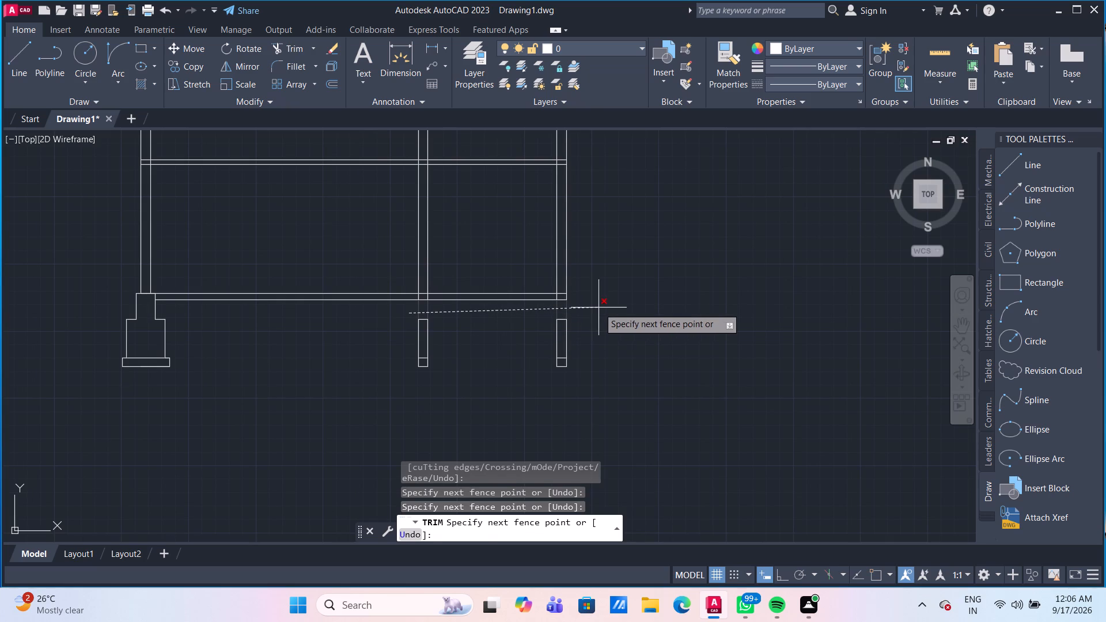
left_click(599, 308)
left_click_drag(603, 334, 594, 336)
left_click(392, 332)
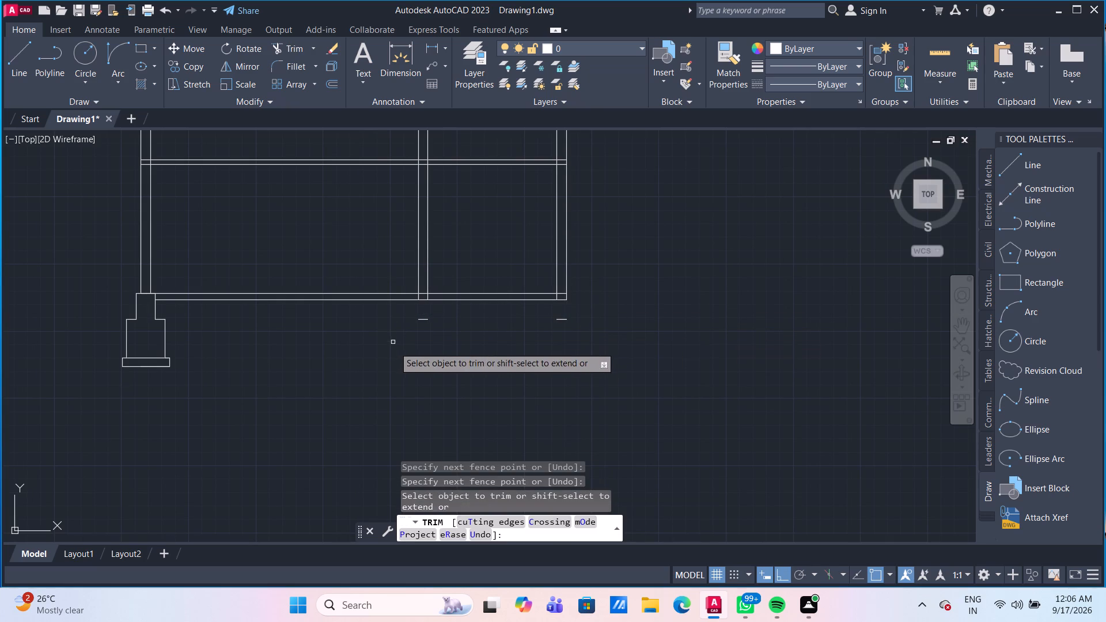
left_click_drag(412, 360, 481, 363)
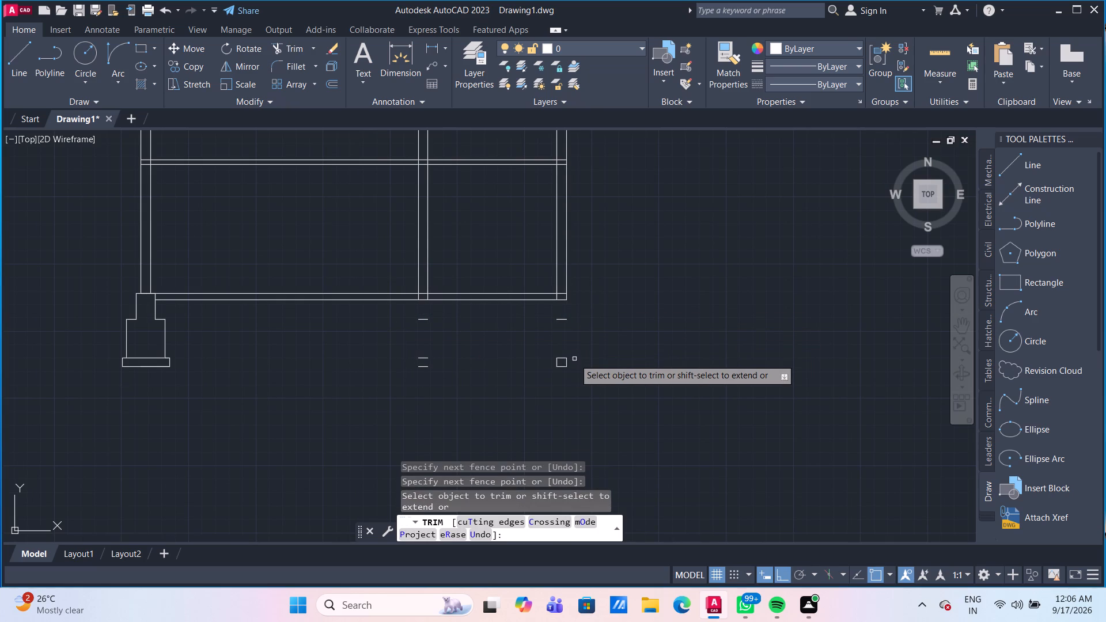
left_click(574, 359)
left_click(555, 367)
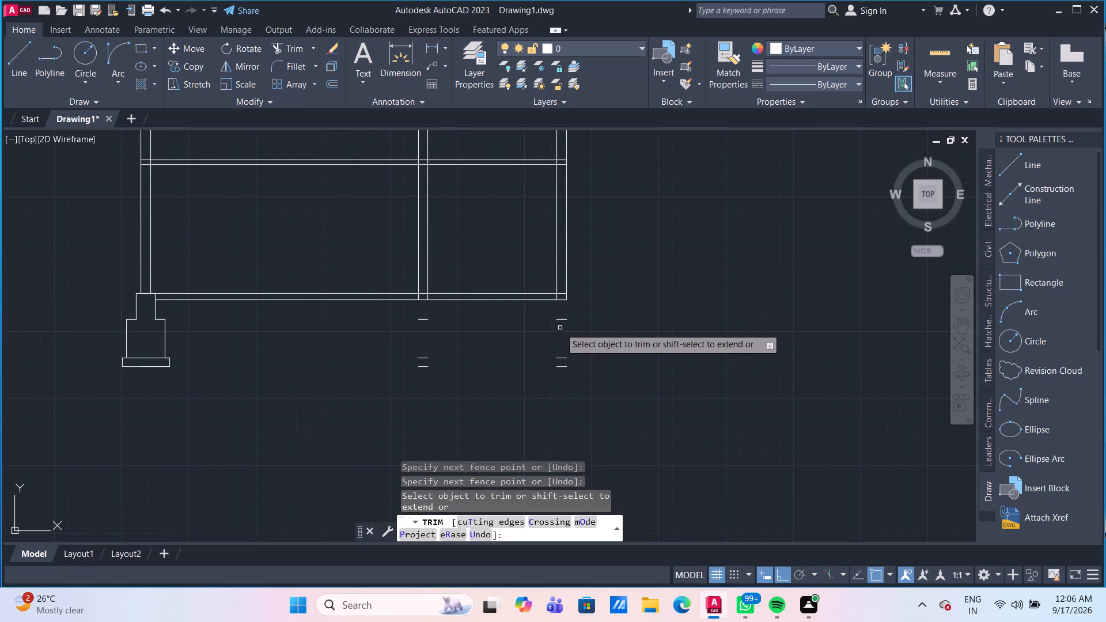
left_click(563, 314)
left_click(563, 381)
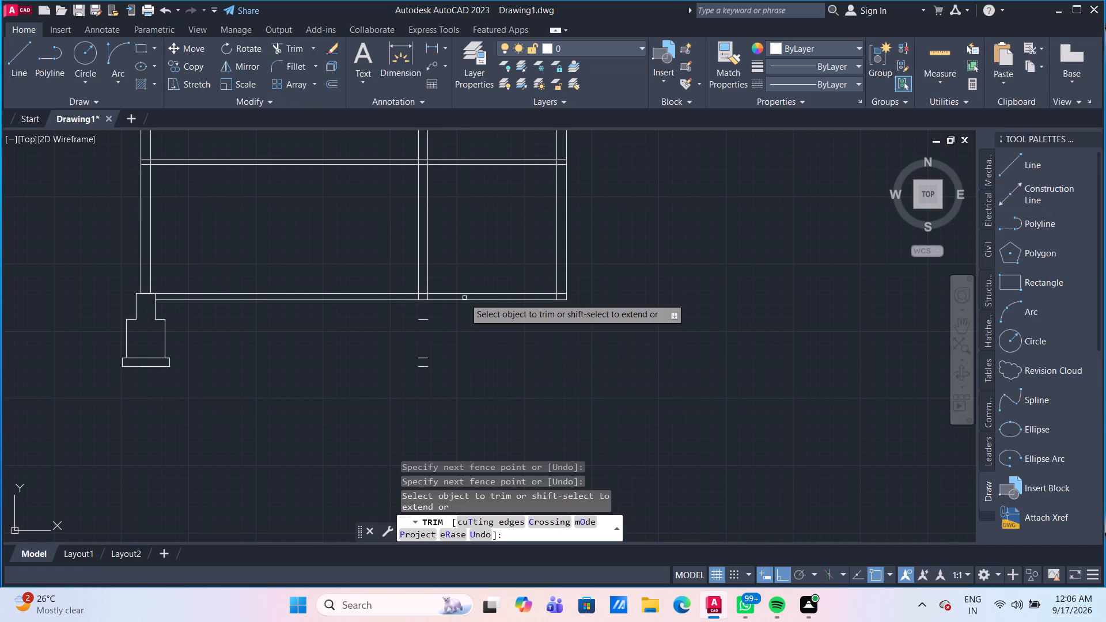
left_click(425, 311)
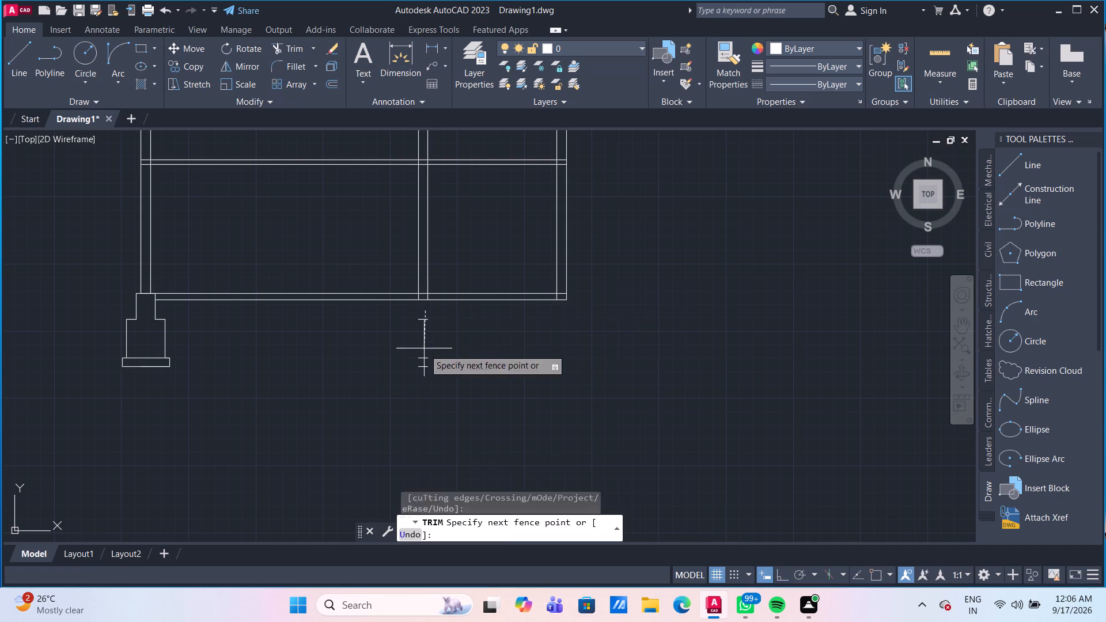
left_click(423, 381)
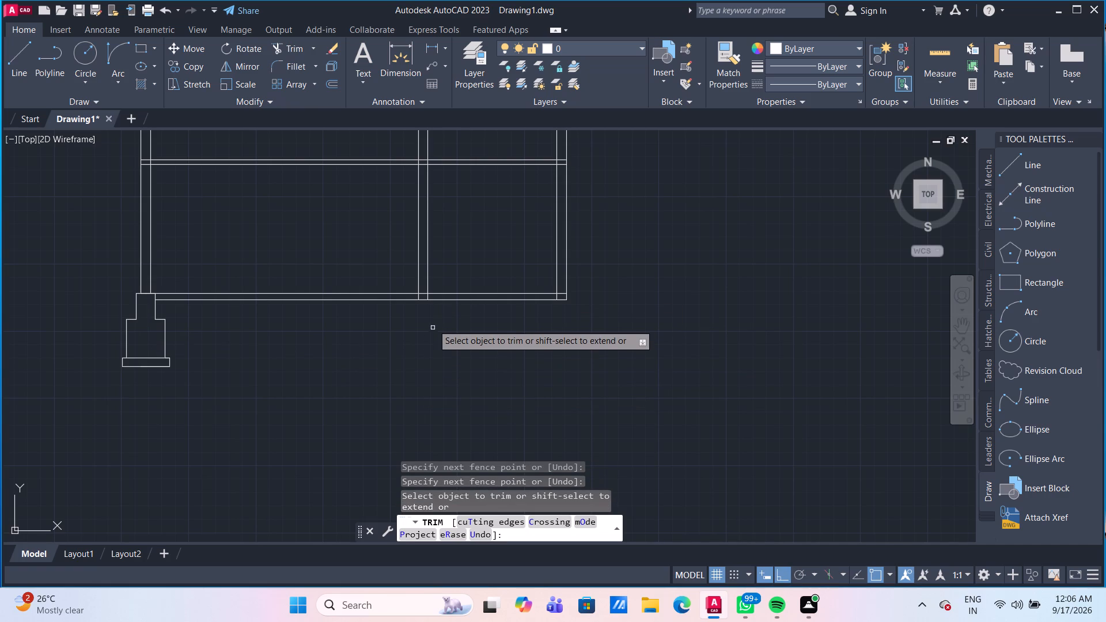
scroll(433, 318, "up", 1)
scroll(433, 318, "down", 1)
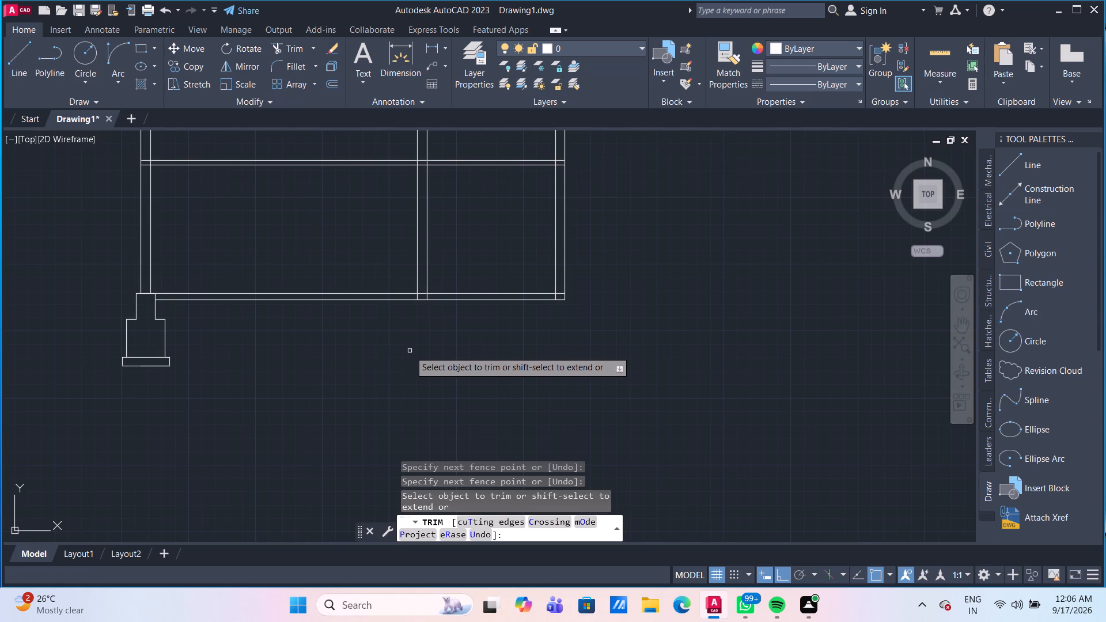
key("Escape")
Copy the complete left footing, including its top lines, beneath the middle wall, aligning it from the left wall's inner face to the middle wall's matching face.
scroll(183, 338, "up", 1)
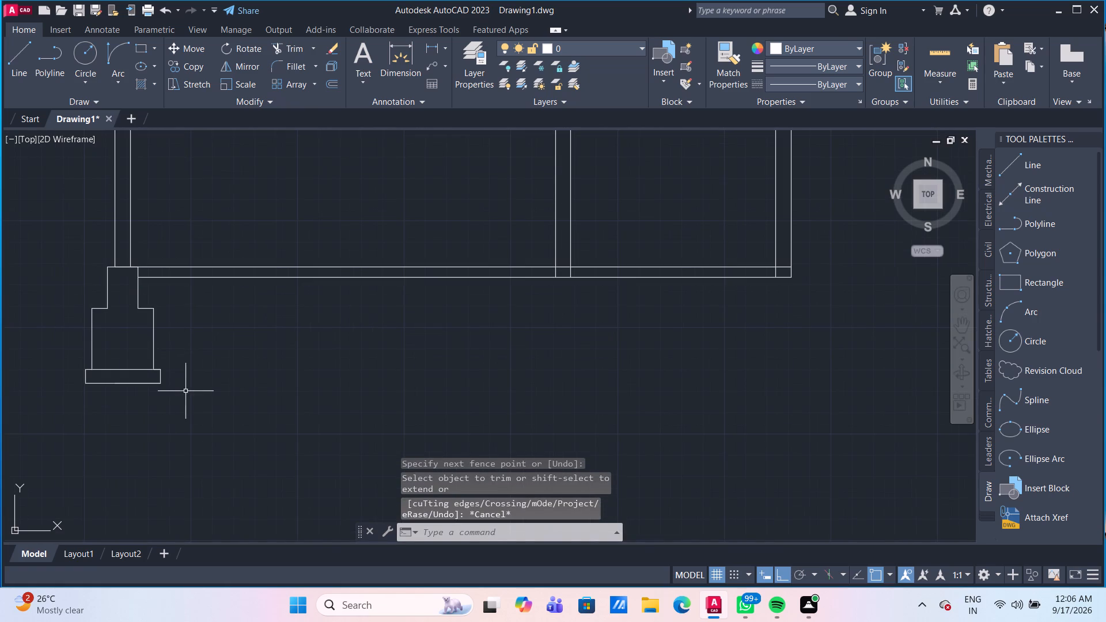
left_click_drag(185, 391, 166, 365)
left_click(70, 293)
middle_click_drag(132, 351, 137, 357)
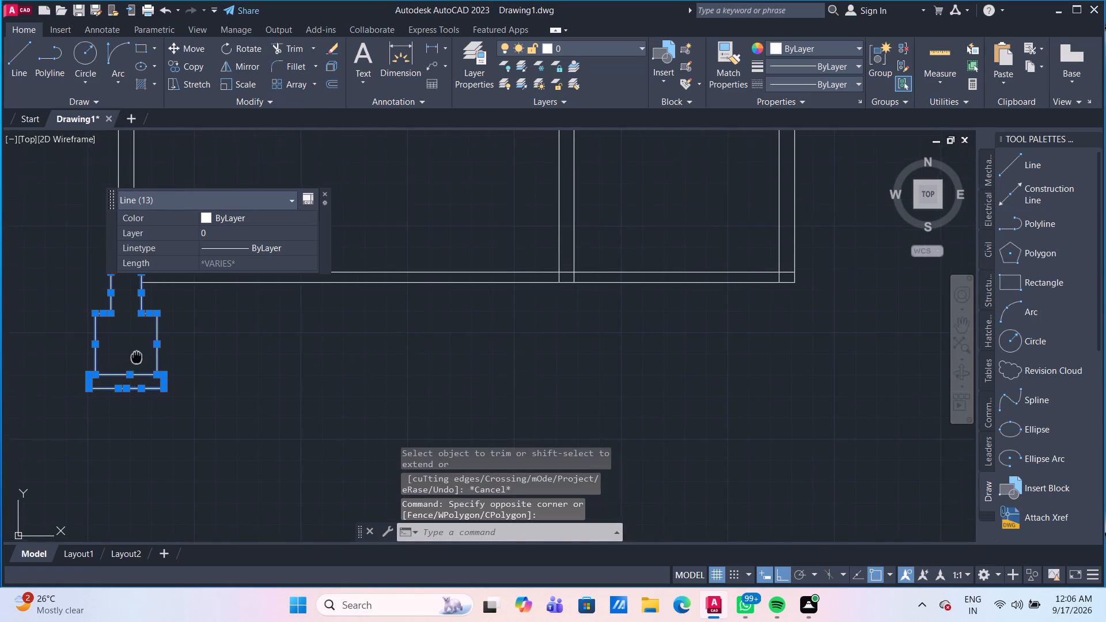
middle_click_drag(137, 357, 140, 401)
scroll(139, 328, "up", 2)
middle_click_drag(139, 328, 172, 401)
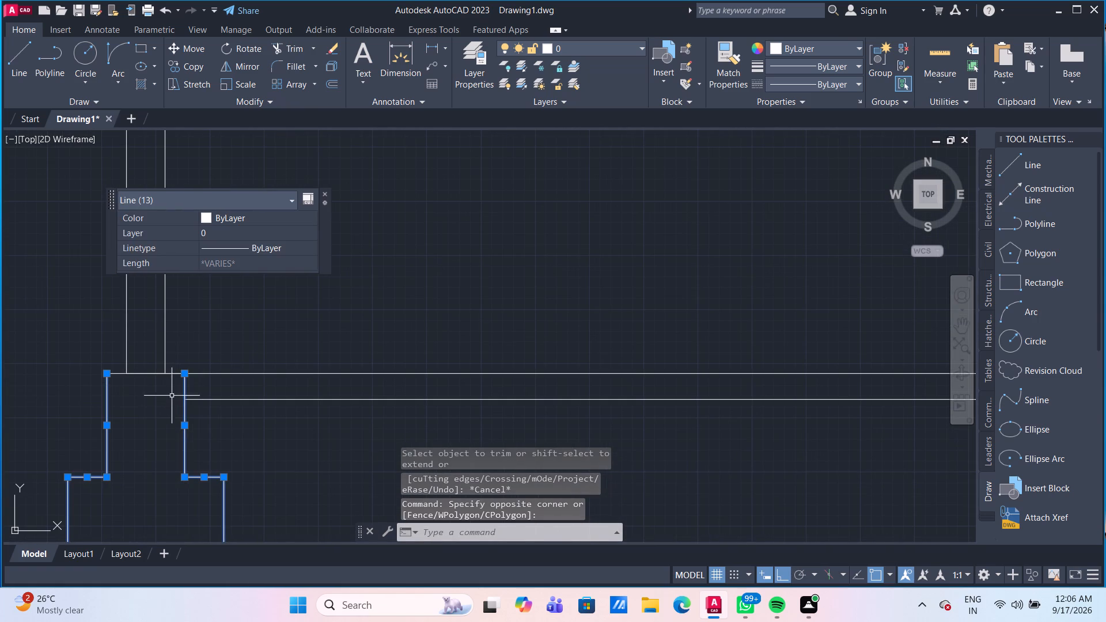
left_click(118, 374)
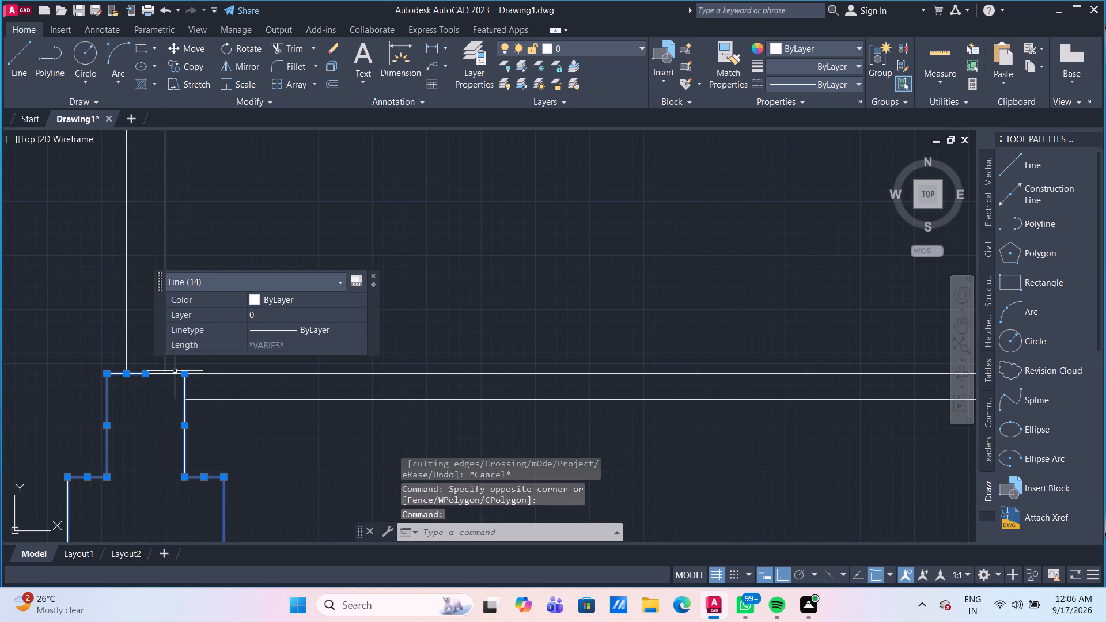
left_click(175, 373)
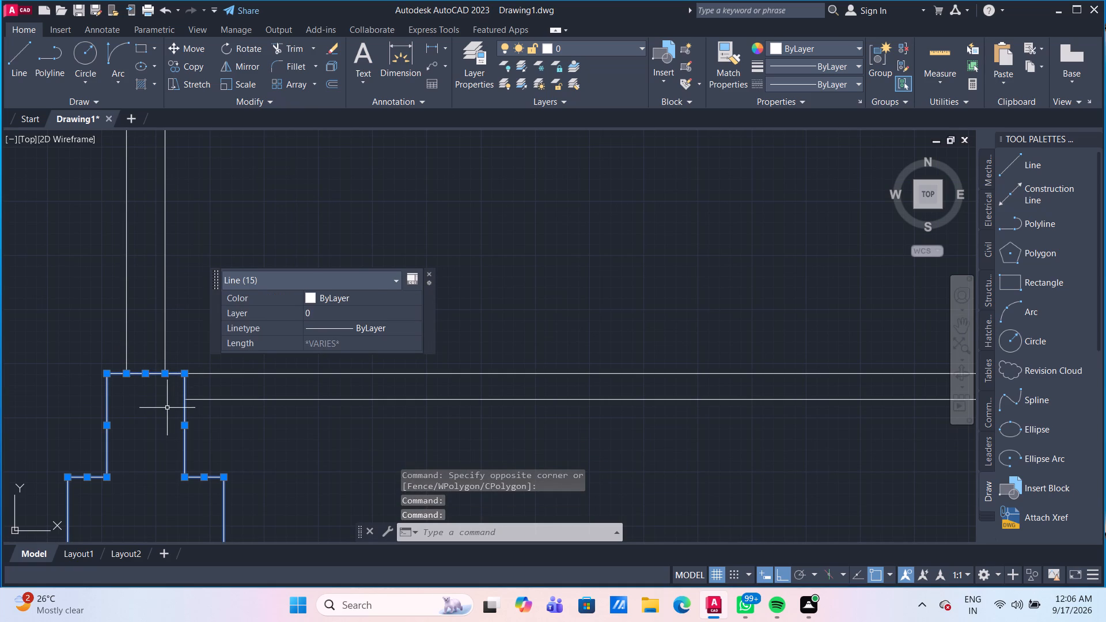
type("CO")
key("Return")
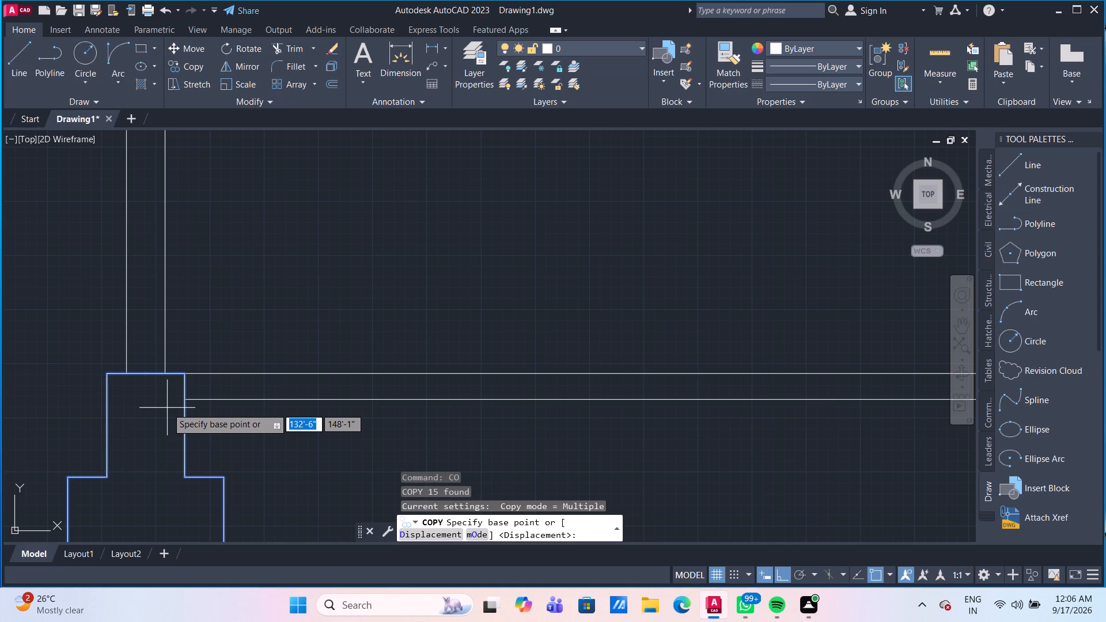
left_click(166, 376)
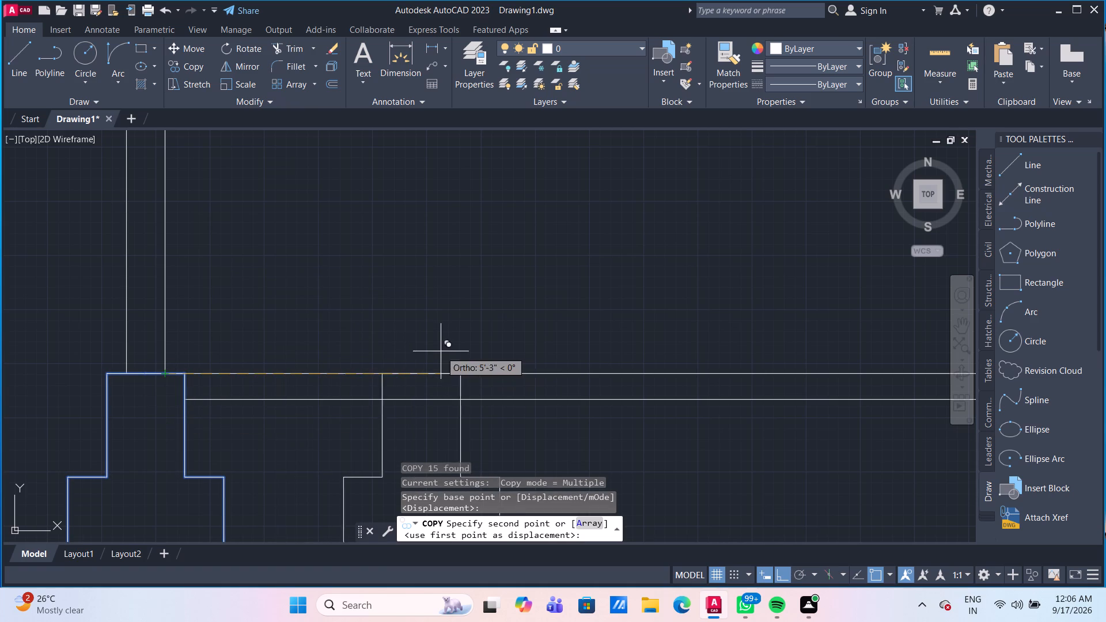
scroll(478, 359, "down", 1)
middle_click_drag(478, 359, 164, 336)
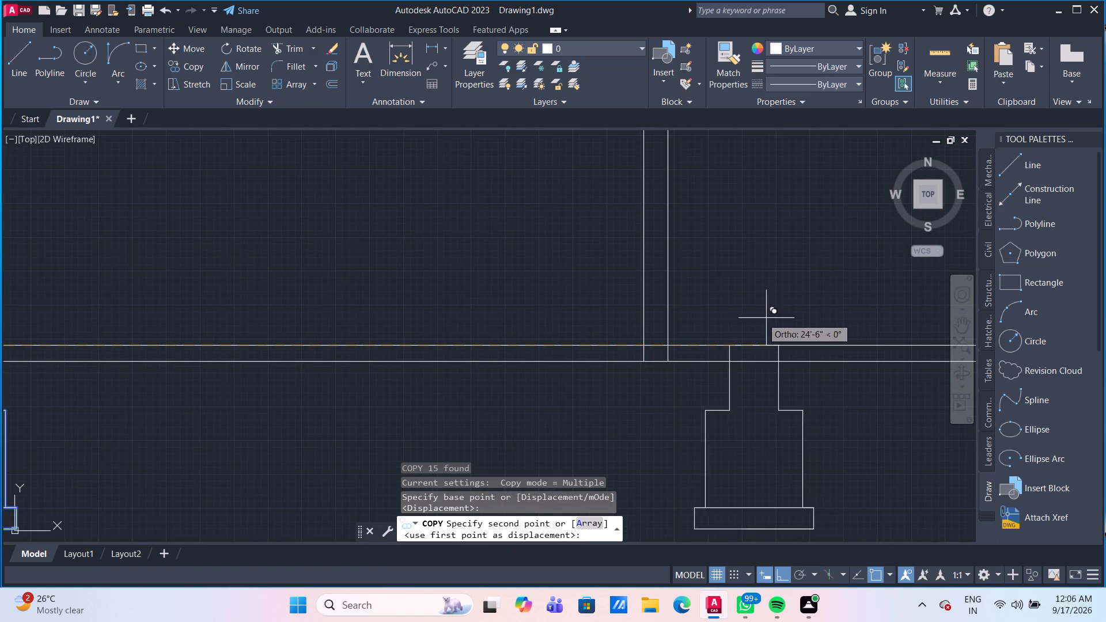
left_click(669, 350)
Place a second copy of the footing beneath the right wall, aligned to the wall's outer face at the floor line.
scroll(751, 363, "down", 2)
middle_click_drag(751, 363, 505, 357)
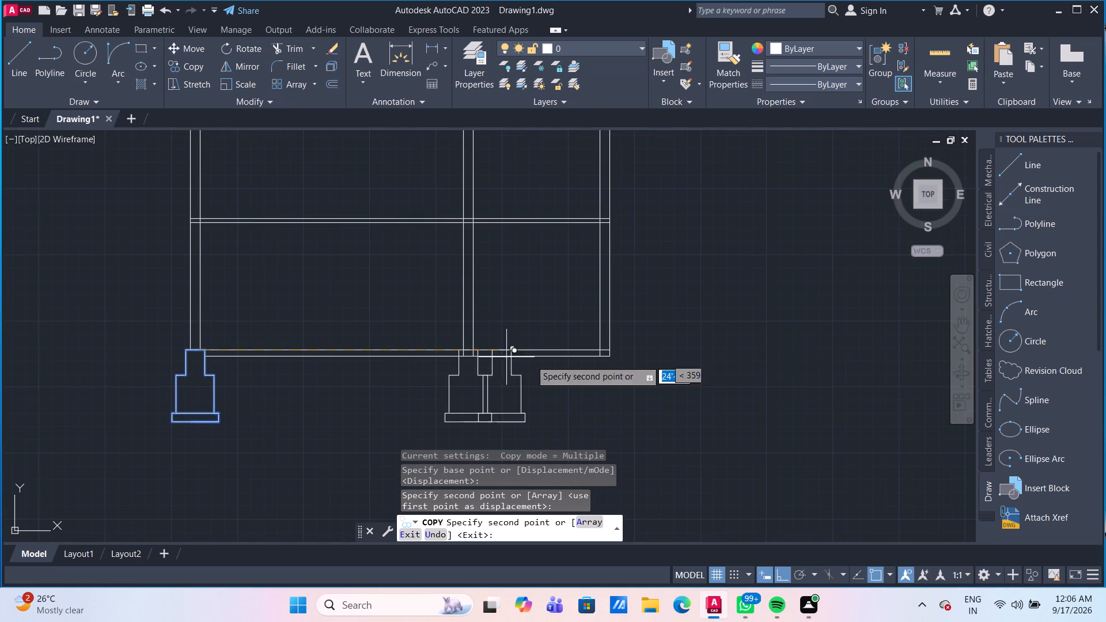
scroll(628, 349, "up", 2)
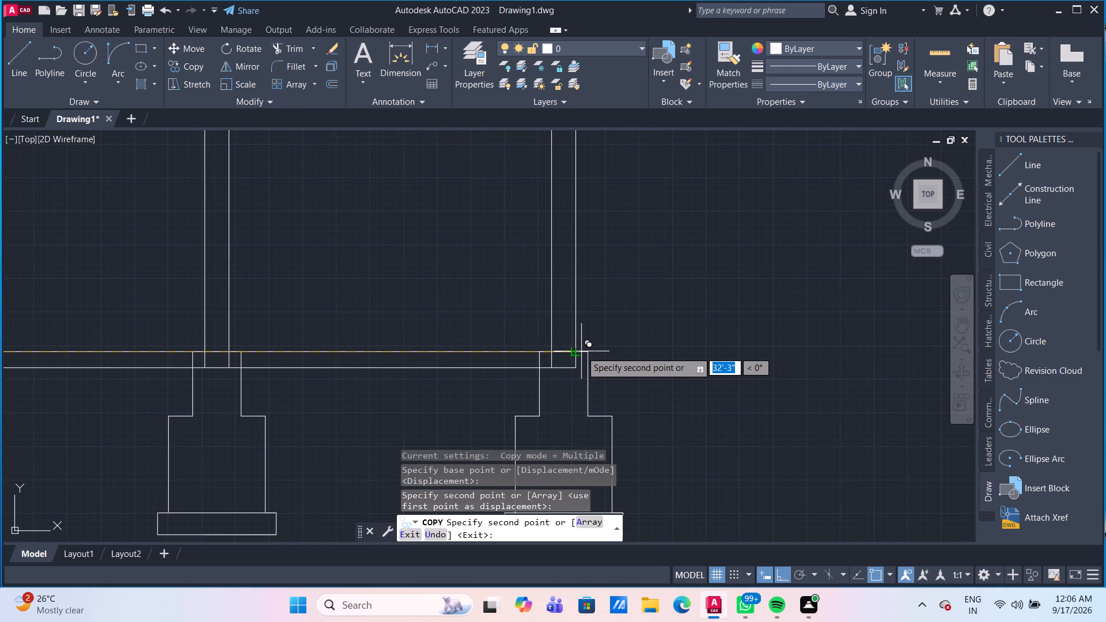
left_click(578, 350)
key("Escape")
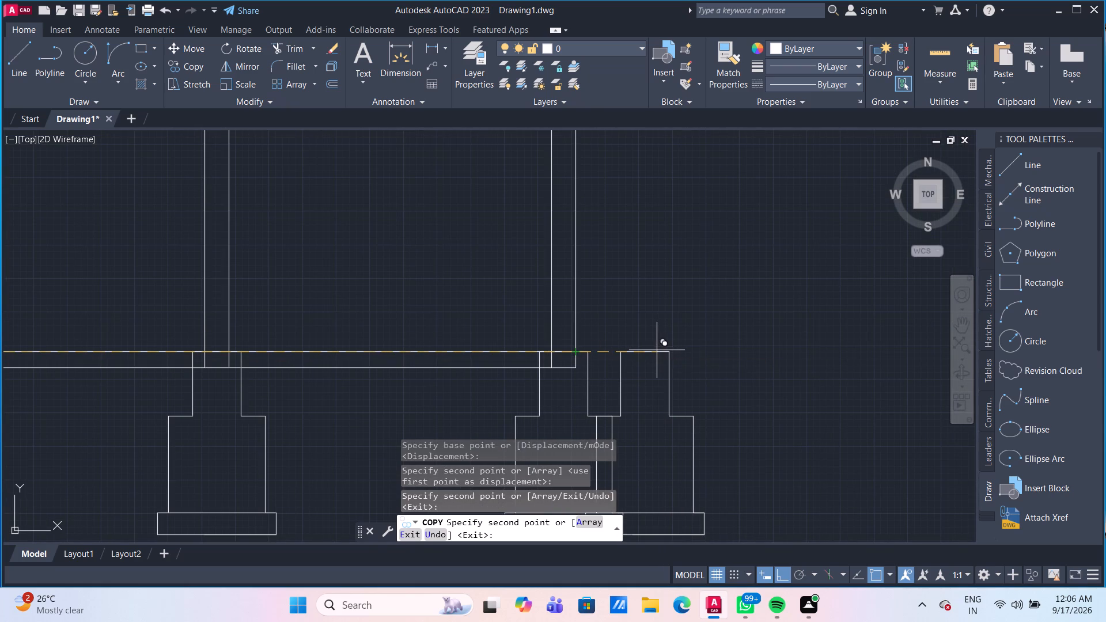
scroll(715, 338, "down", 2)
middle_click_drag(699, 348, 683, 259)
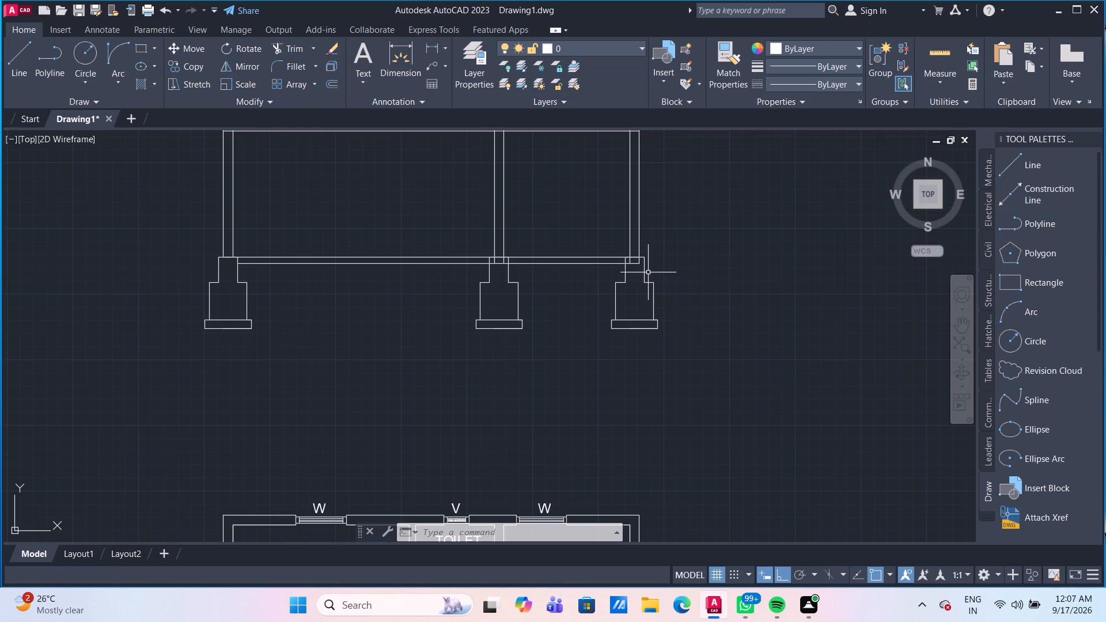
Trim the wall-line and floor-line remnants inside the top of the right footing.
scroll(569, 302, "up", 2)
middle_click_drag(566, 315, 555, 403)
type("TR")
key("Return")
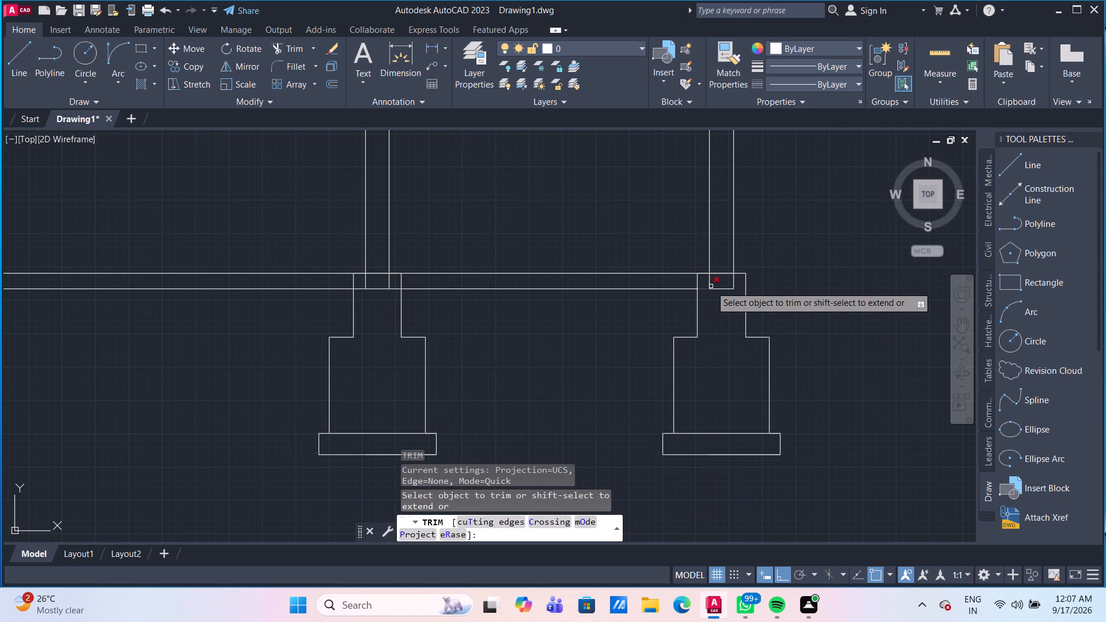
scroll(711, 286, "up", 2)
left_click(688, 271)
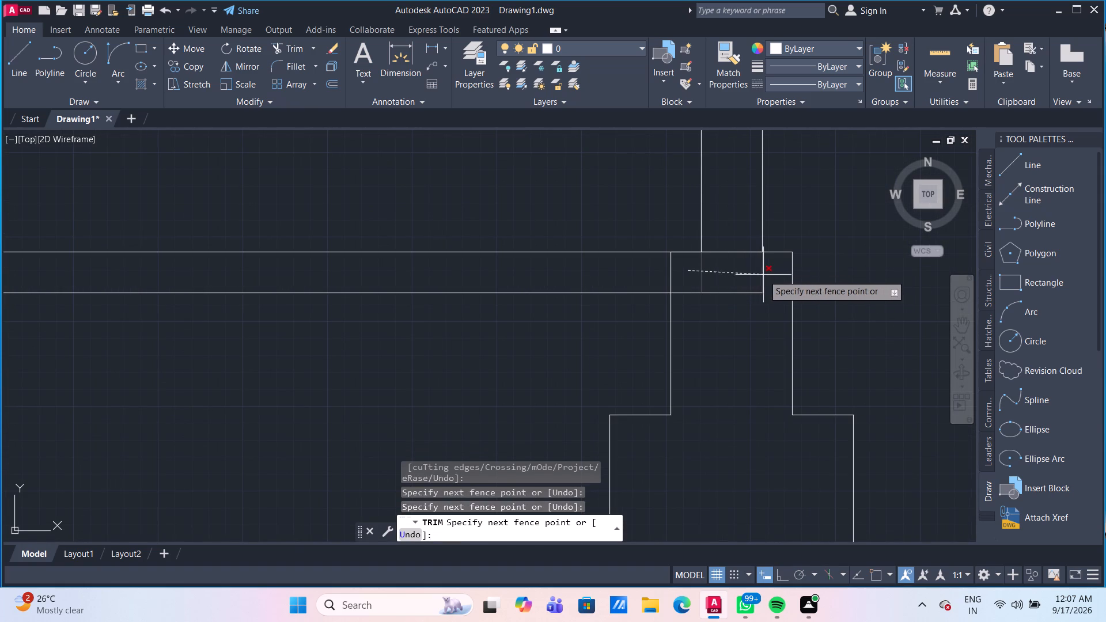
left_click(768, 275)
left_click(751, 292)
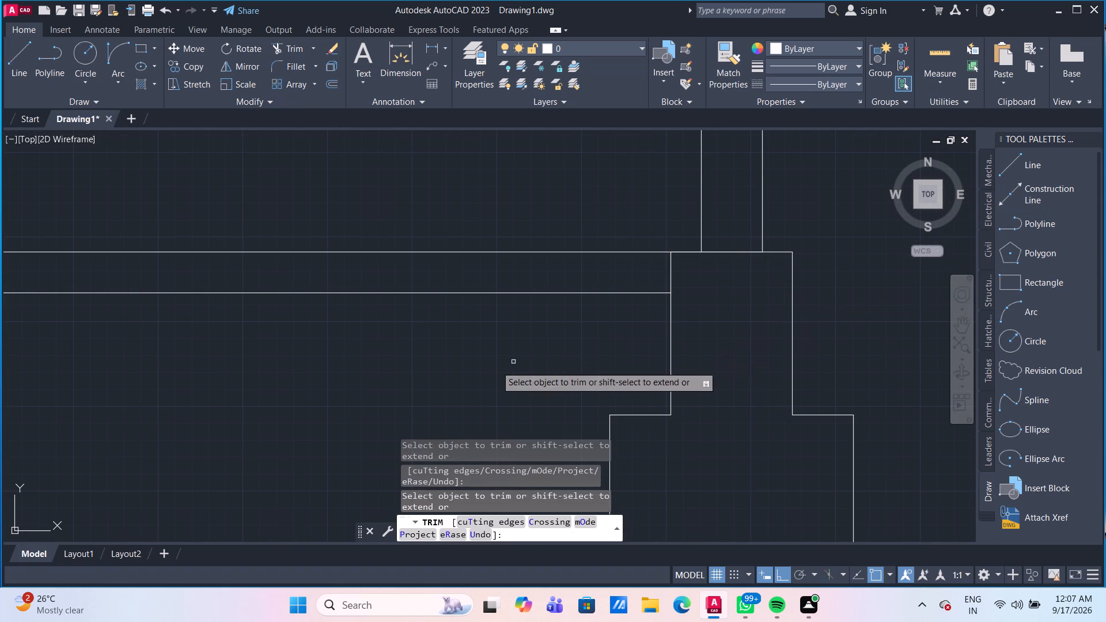
Trim the wall-line and floor-line remnants inside the top of the middle footing.
scroll(460, 380, "down", 3)
scroll(301, 364, "up", 3)
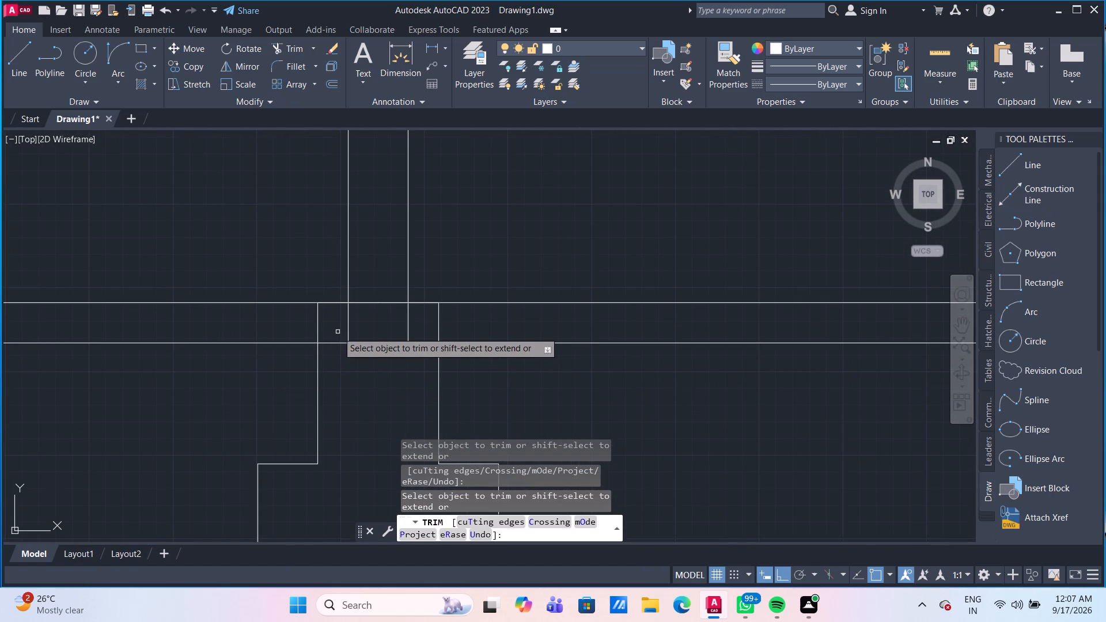
left_click(337, 324)
left_click(422, 328)
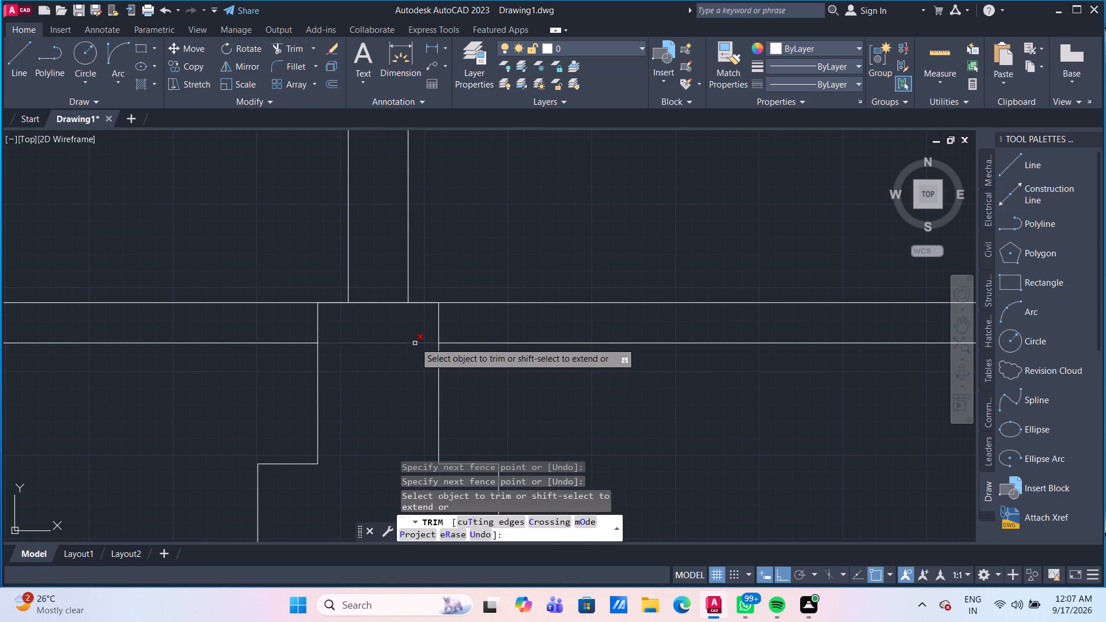
left_click(415, 342)
scroll(563, 370, "down", 3)
middle_click_drag(650, 393, 632, 348)
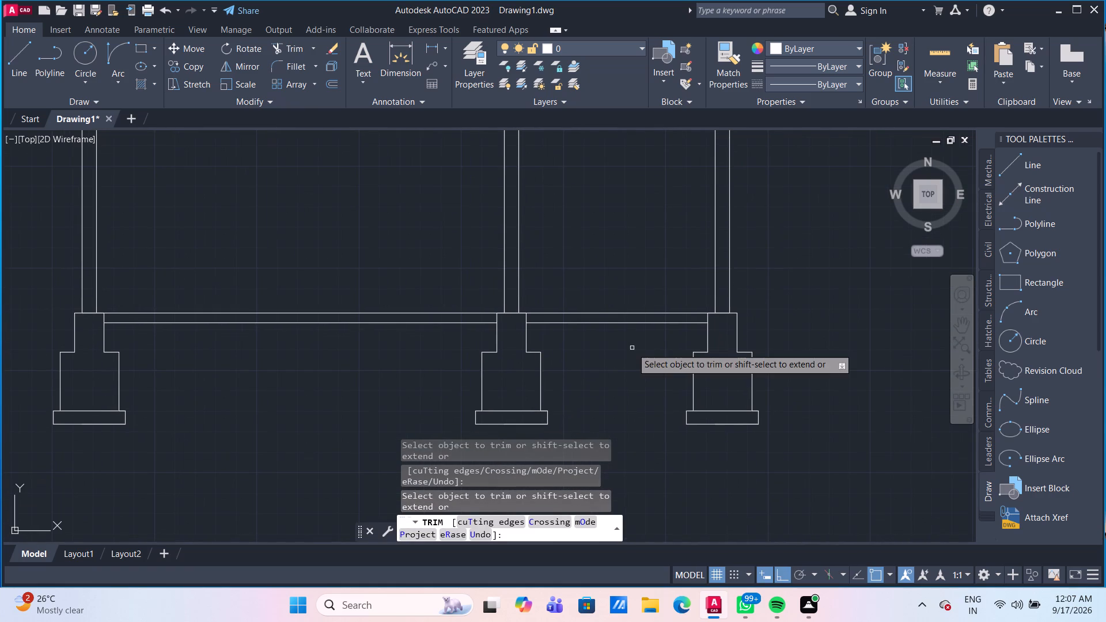
key("Escape")
Draw horizontal lines joining the facing upper shoulders of the left, middle and right footings across both bays.
left_click_drag(11, 63, 13, 78)
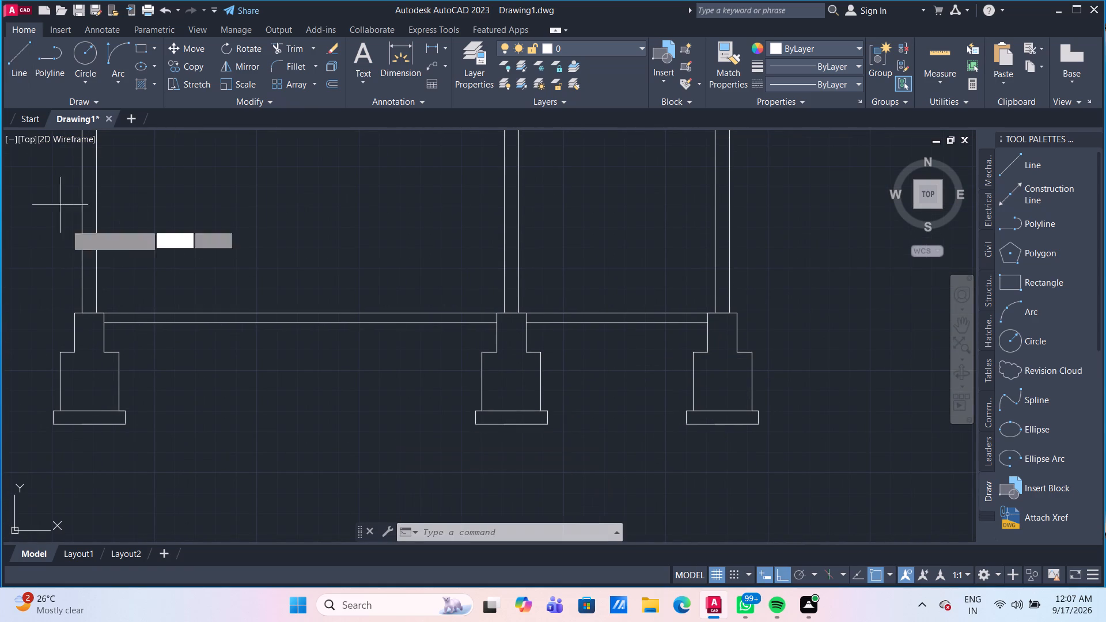
left_click_drag(116, 352, 126, 358)
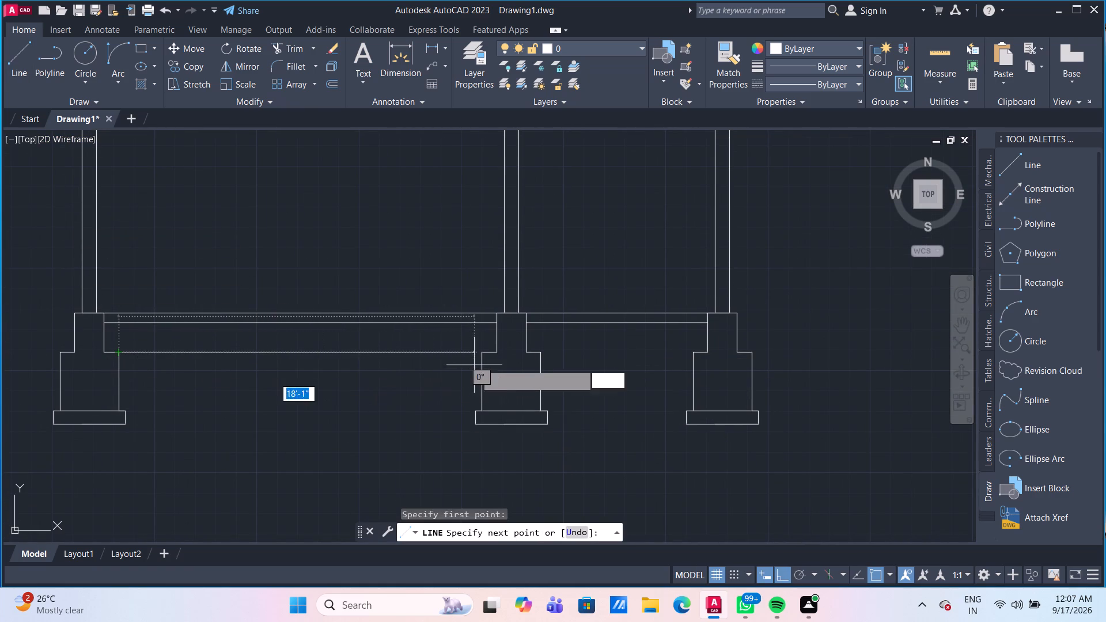
left_click(484, 353)
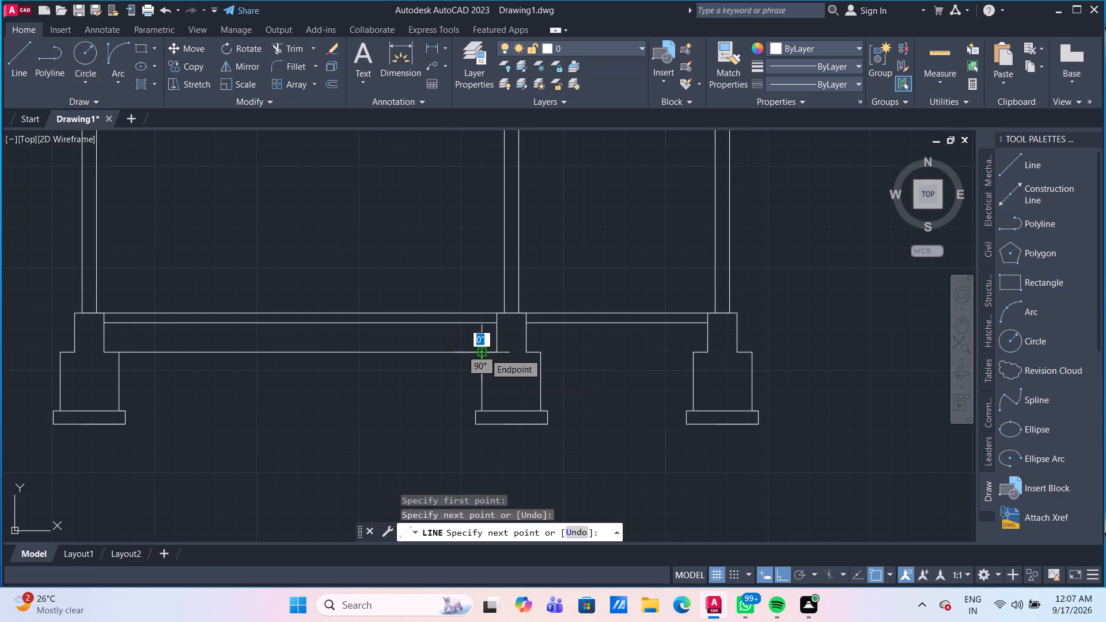
key("Escape")
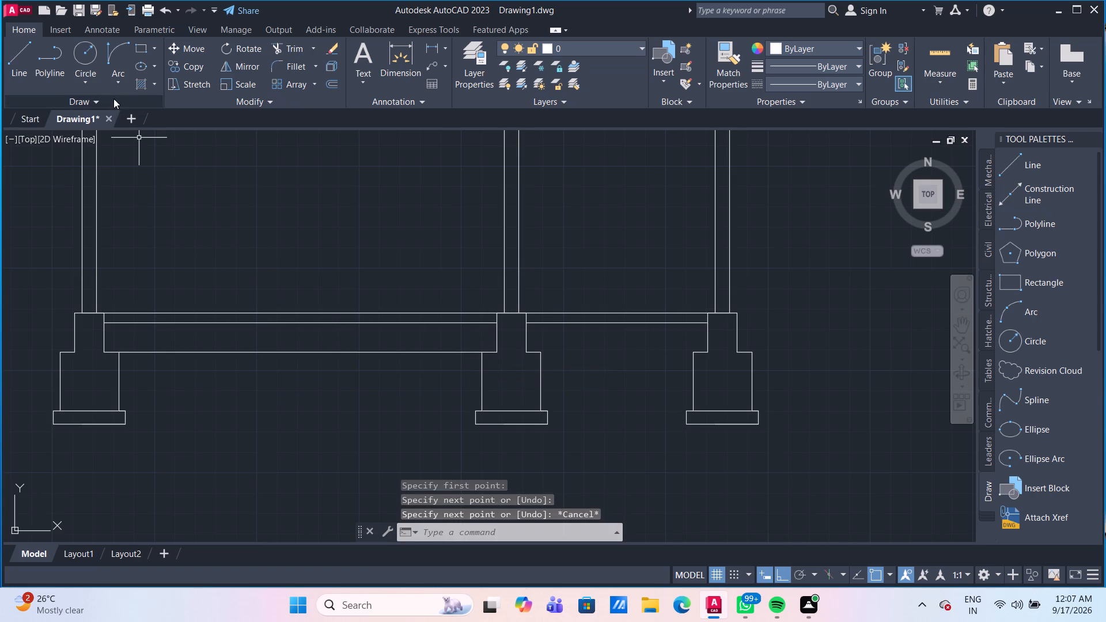
left_click(19, 69)
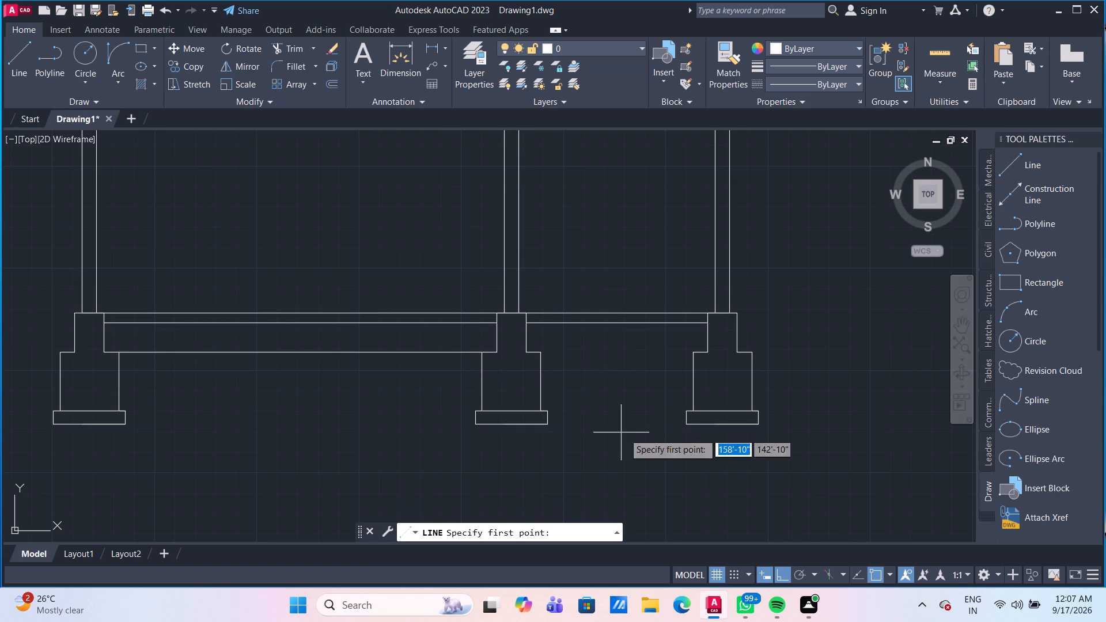
left_click(543, 354)
left_click(692, 350)
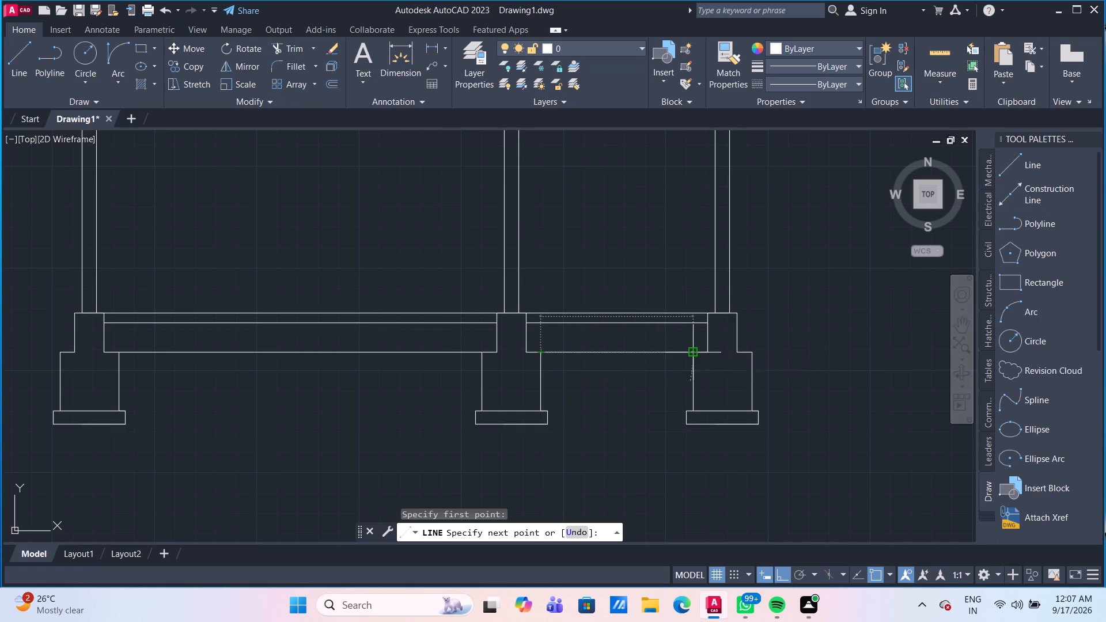
key("Escape")
Draw a 3' wide by 7' high door outline on the ground-floor line, starting at the left footing's inner top corner.
scroll(668, 403, "down", 3)
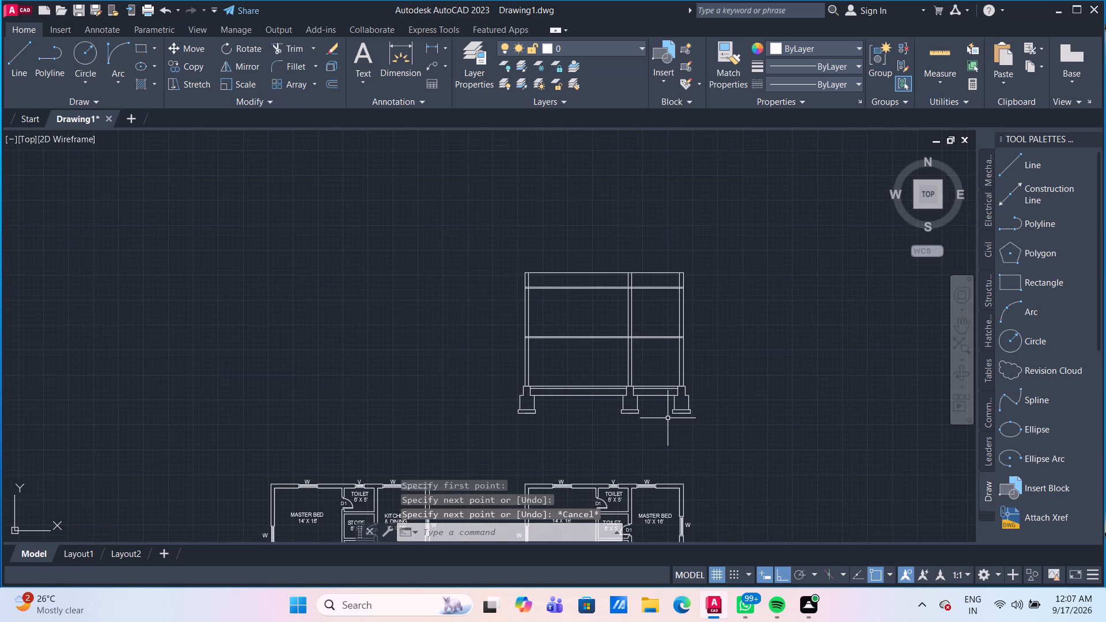
middle_click_drag(668, 420, 596, 364)
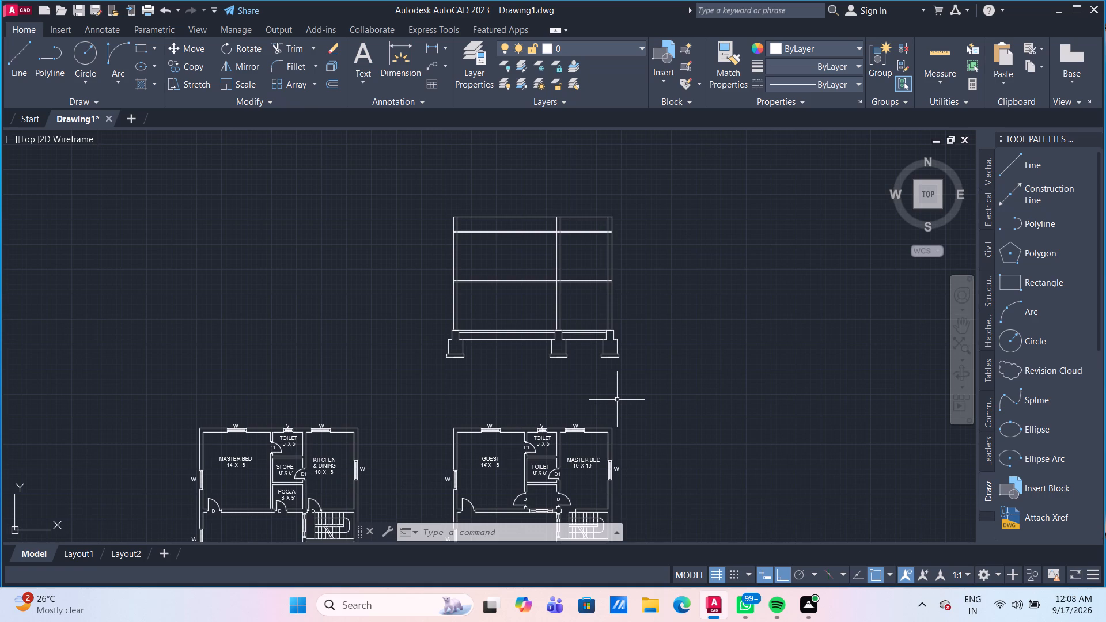
scroll(586, 344, "up", 1)
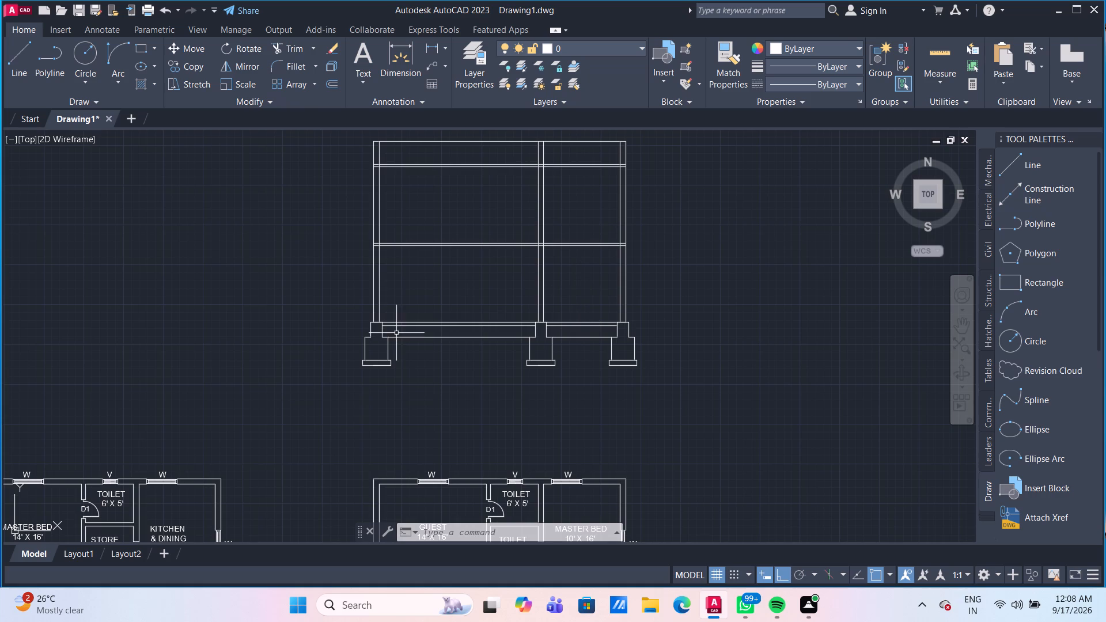
scroll(391, 274, "up", 1)
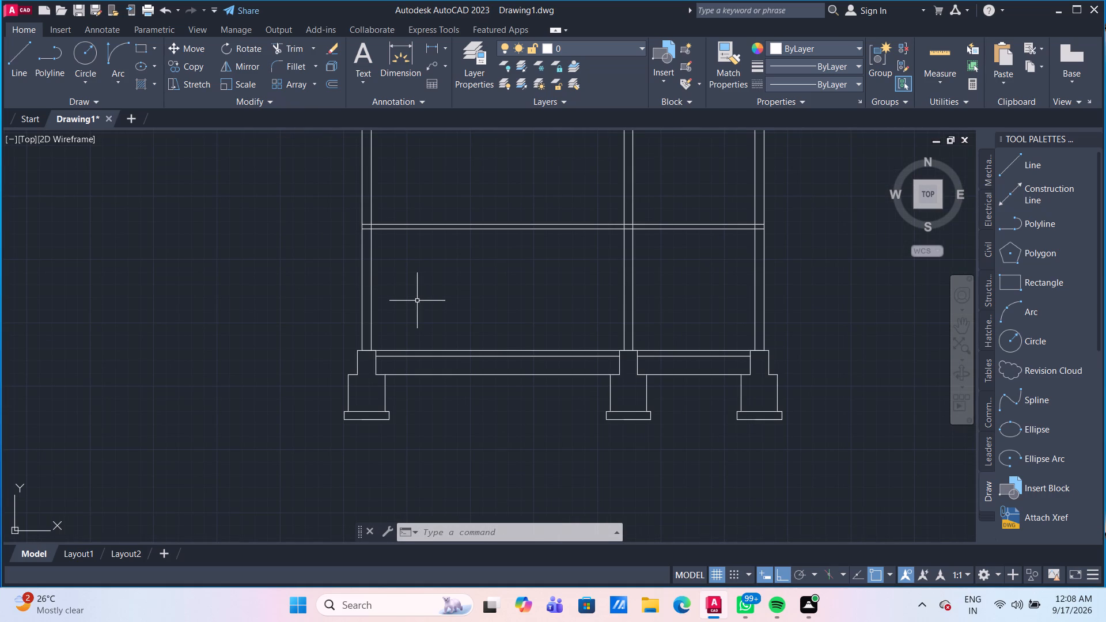
scroll(421, 321, "up", 2)
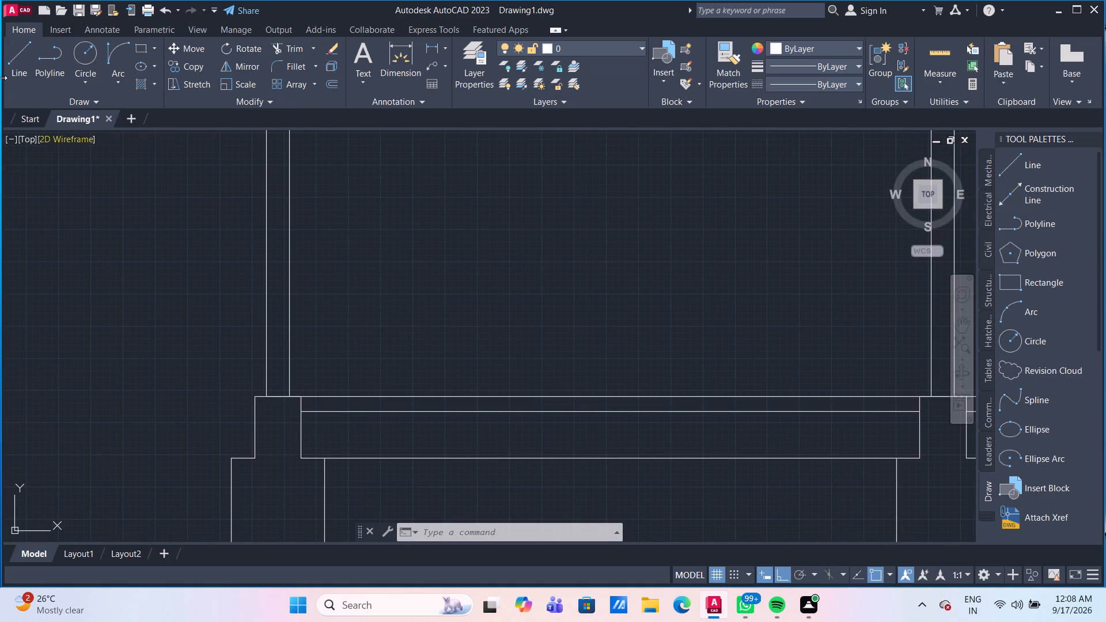
left_click(29, 54)
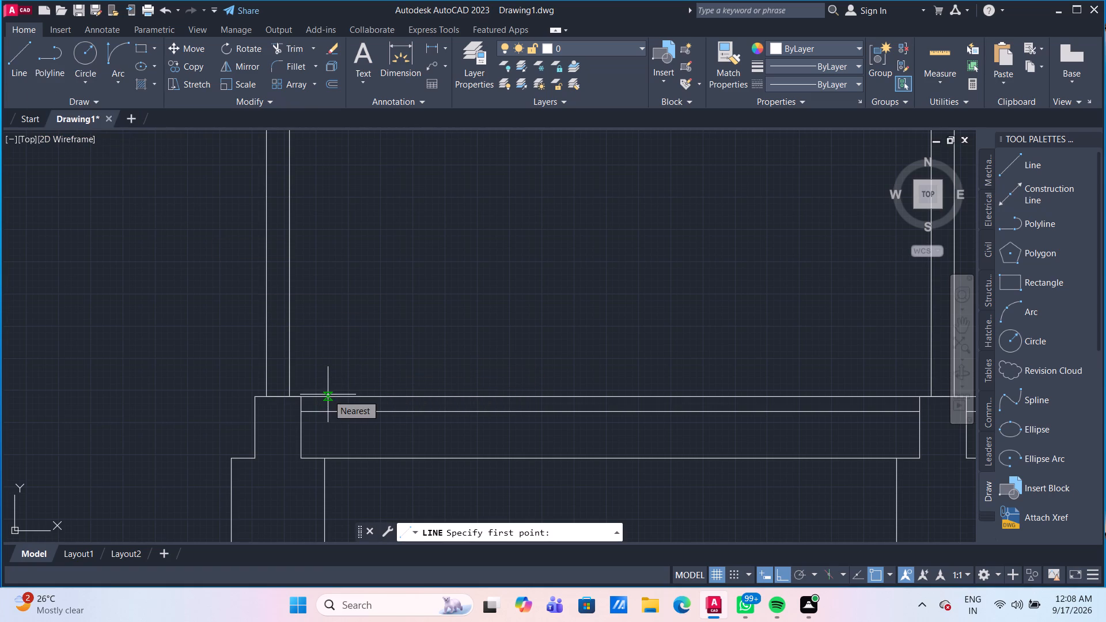
left_click_drag(303, 397, 304, 383)
middle_click_drag(380, 136, 368, 227)
scroll(366, 230, "down", 1)
type("7'")
key("Return")
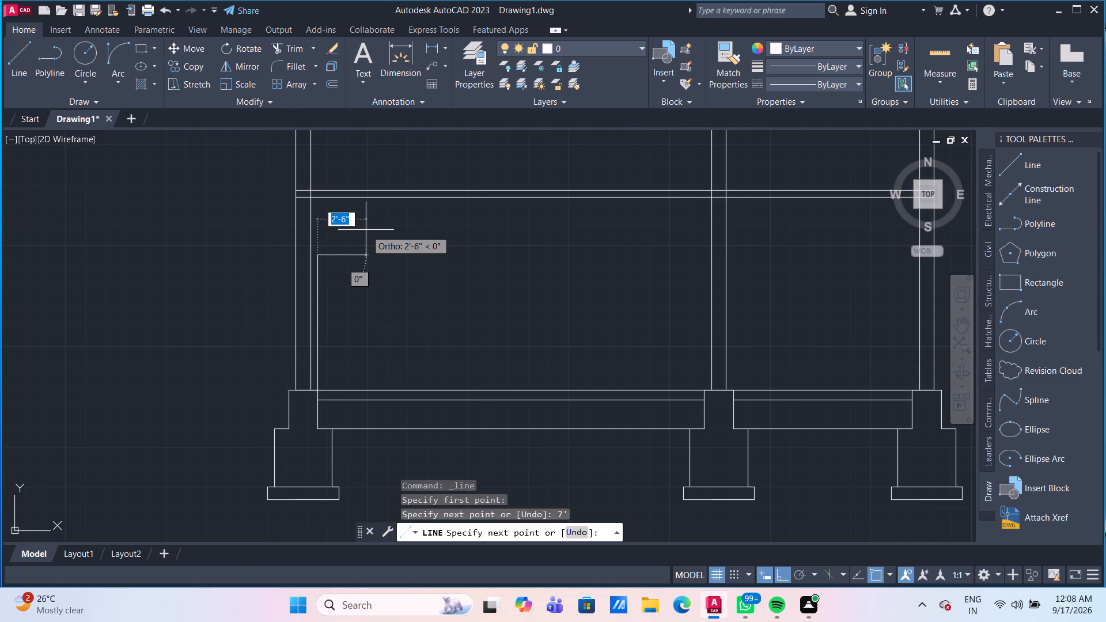
type("3'")
key("Return")
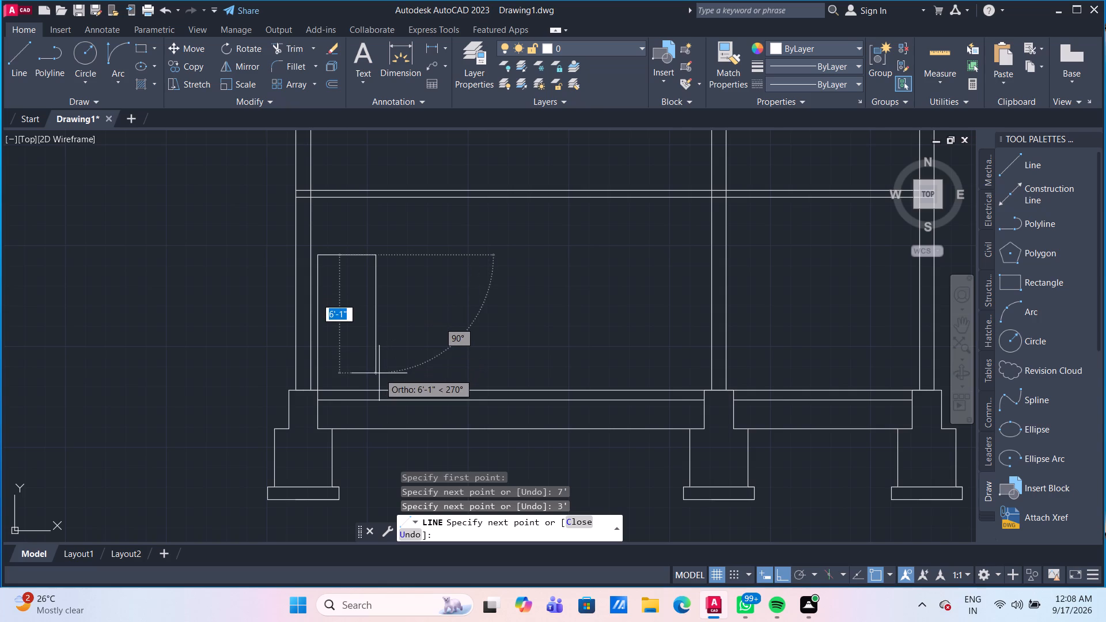
left_click(377, 392)
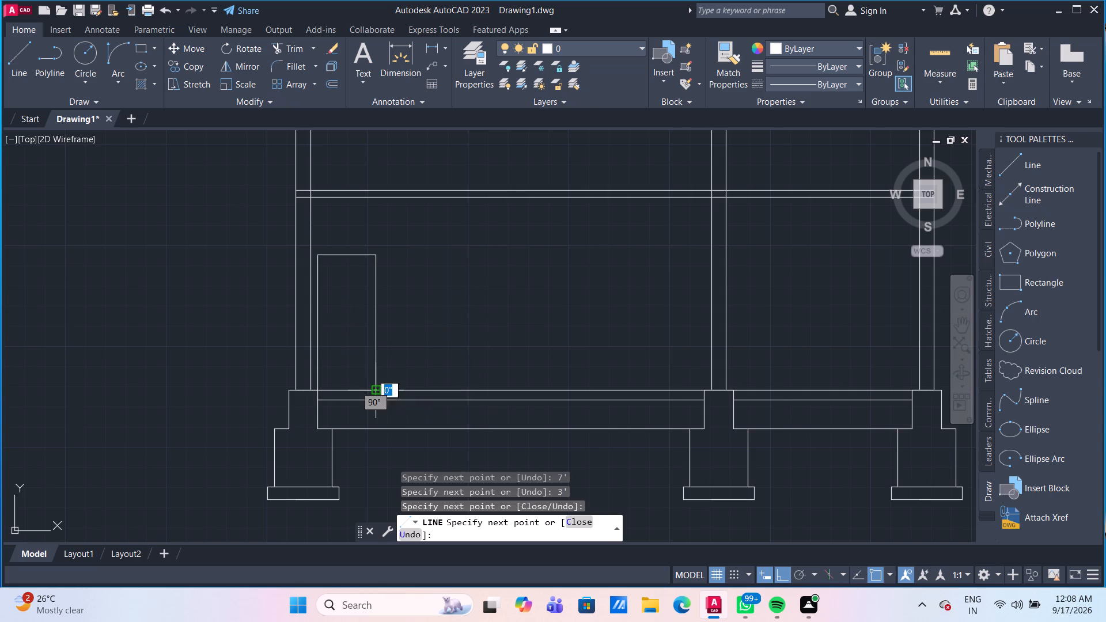
key("Return")
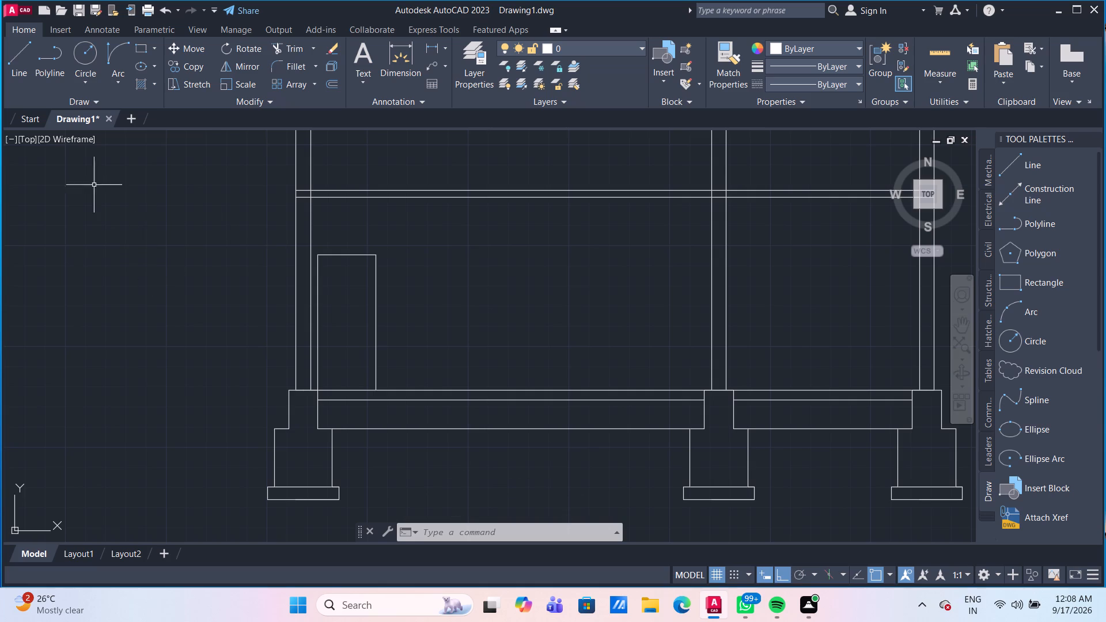
At door-head height, draw a 3" thick sunshade projecting 2' outside the left wall, with a lintel line across the wall 3" above it.
left_click(25, 62)
scroll(233, 261, "up", 2)
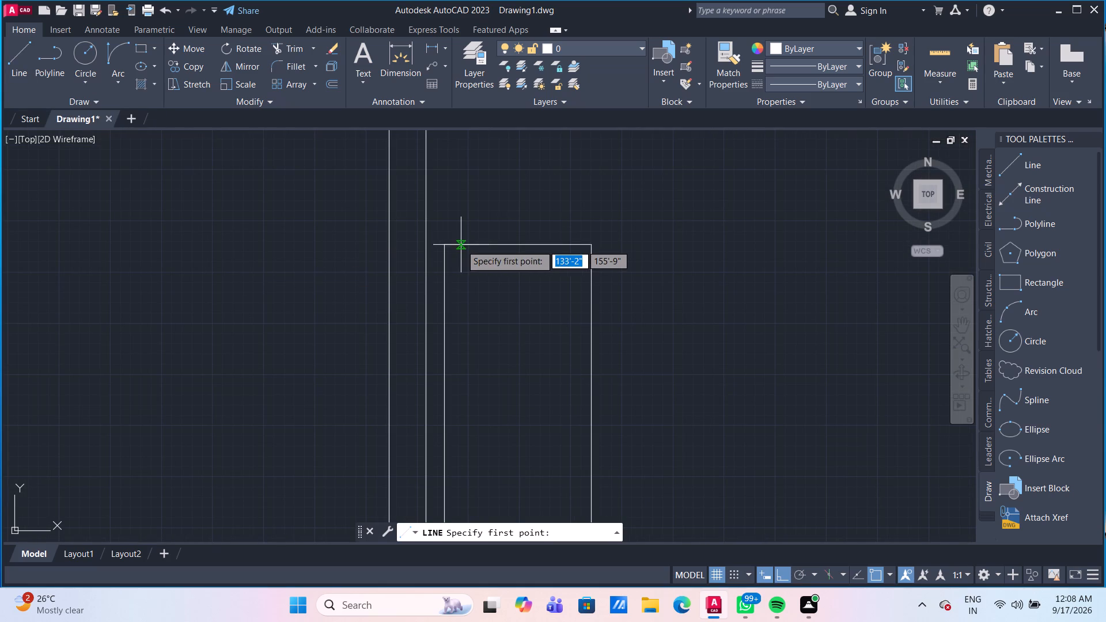
left_click(424, 245)
left_click(390, 243)
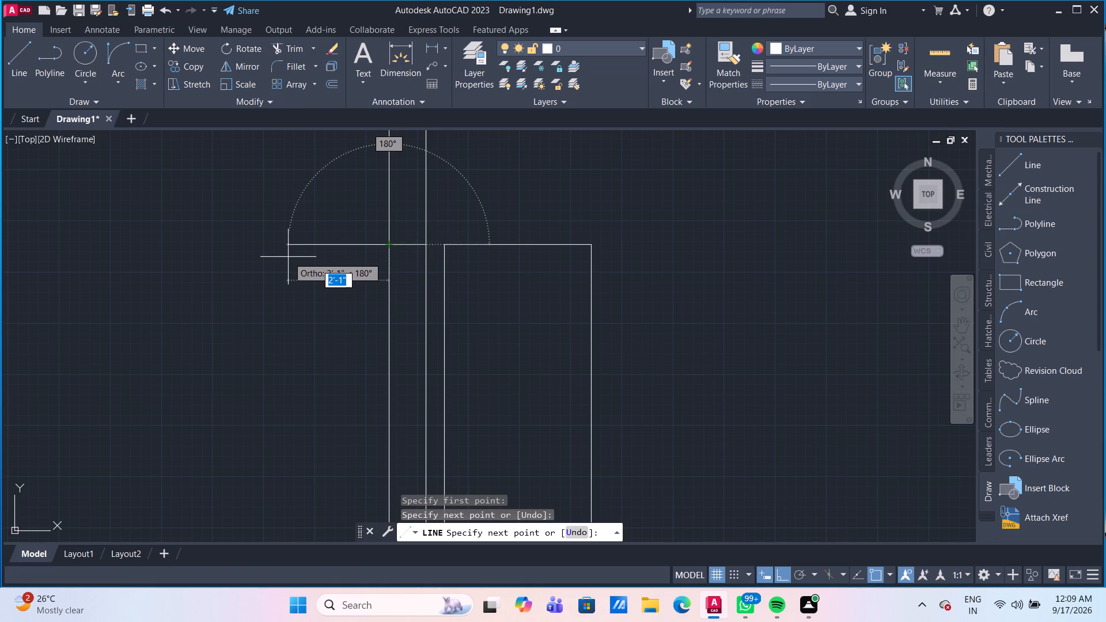
key("2")
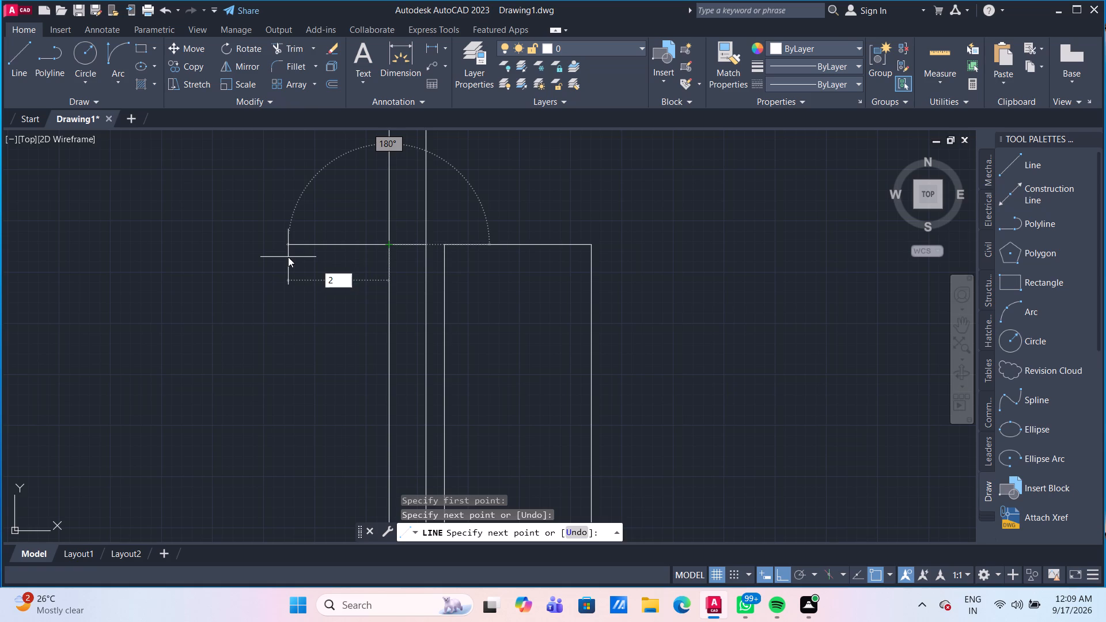
key("apostrophe")
key("Return")
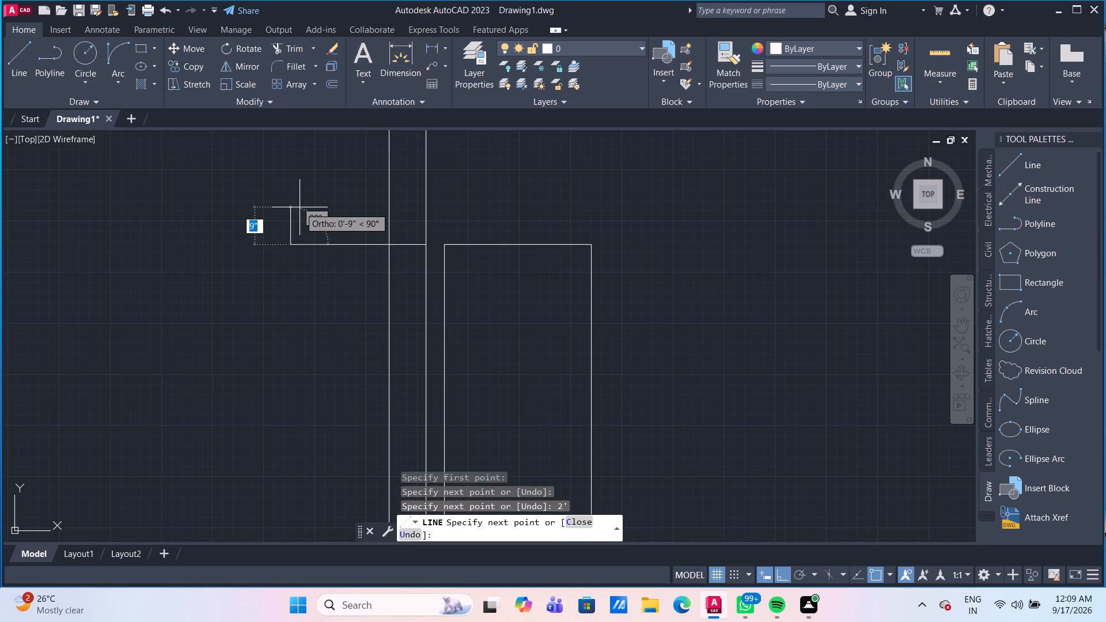
type("3\"")
key("Return")
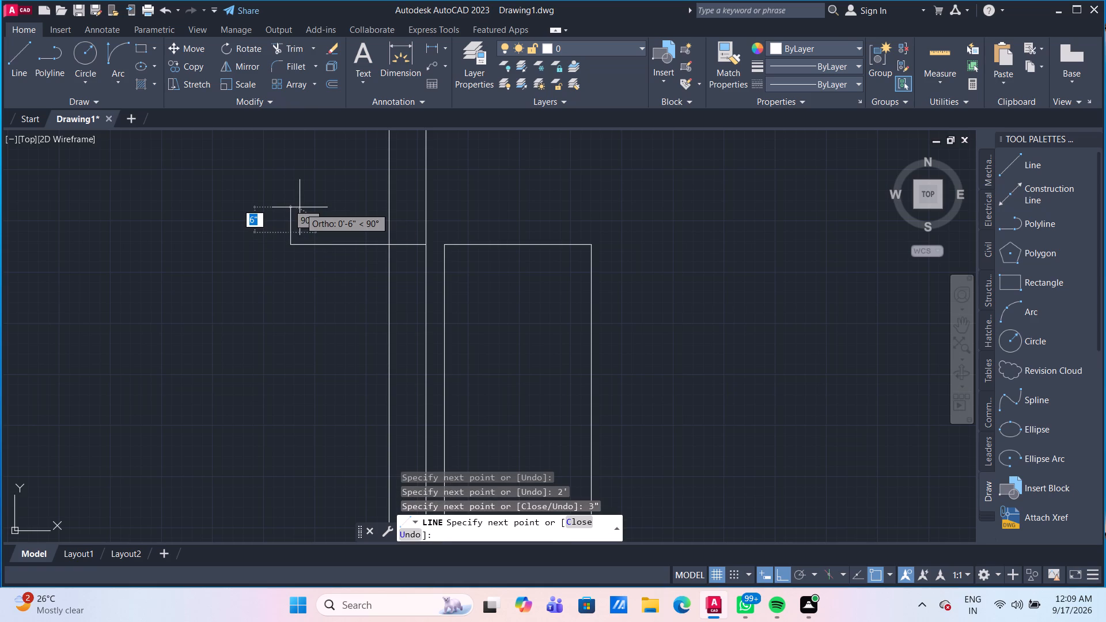
left_click(389, 231)
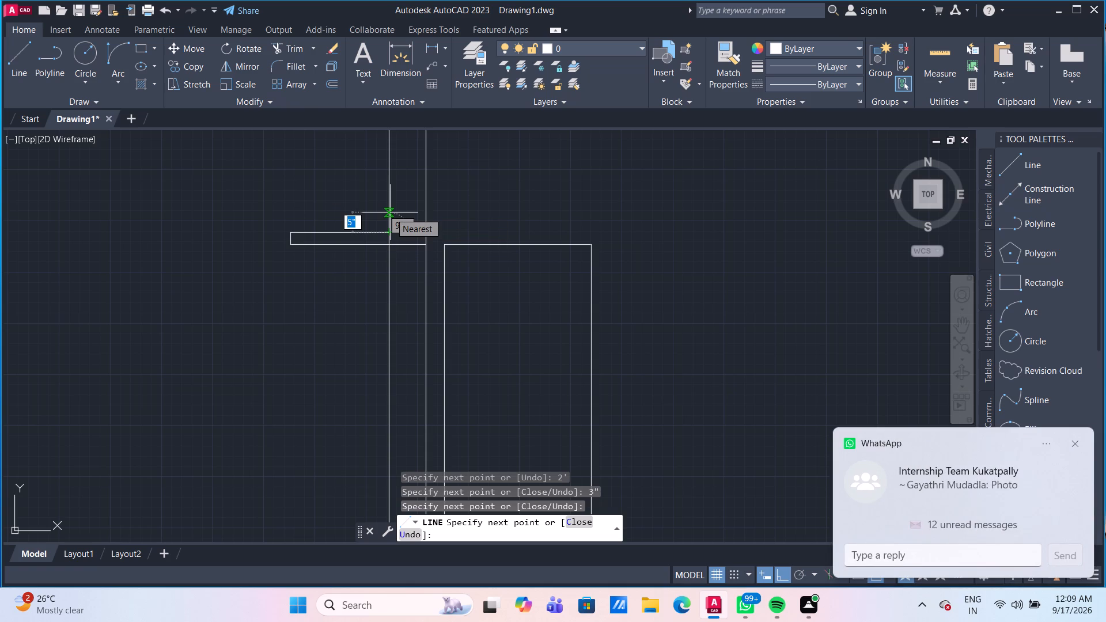
type("3\"")
key("Return")
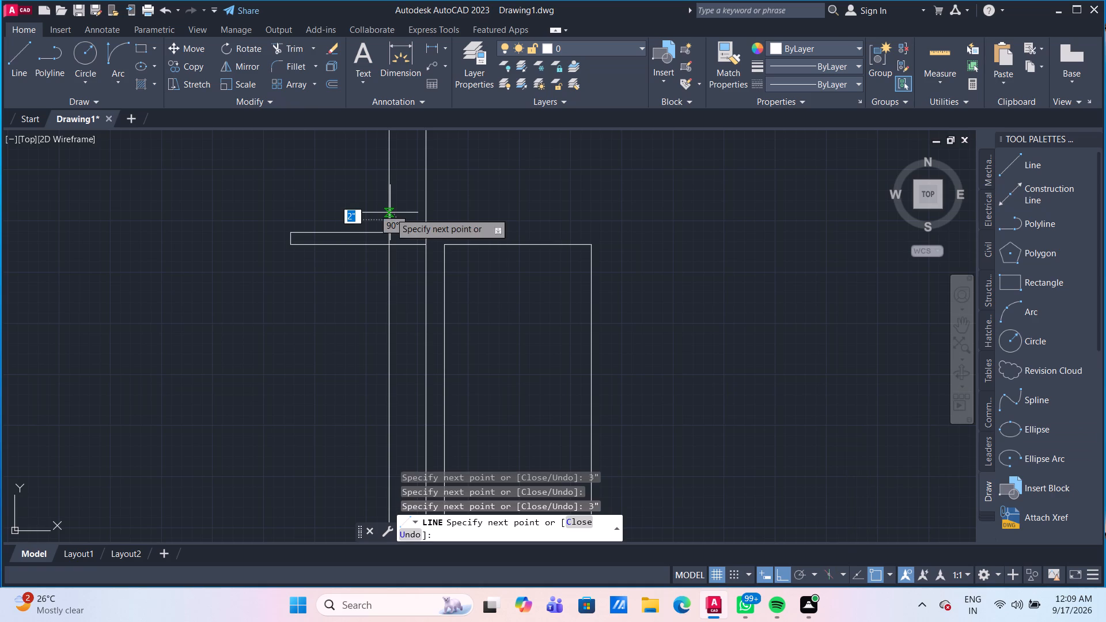
left_click(428, 219)
key("Return")
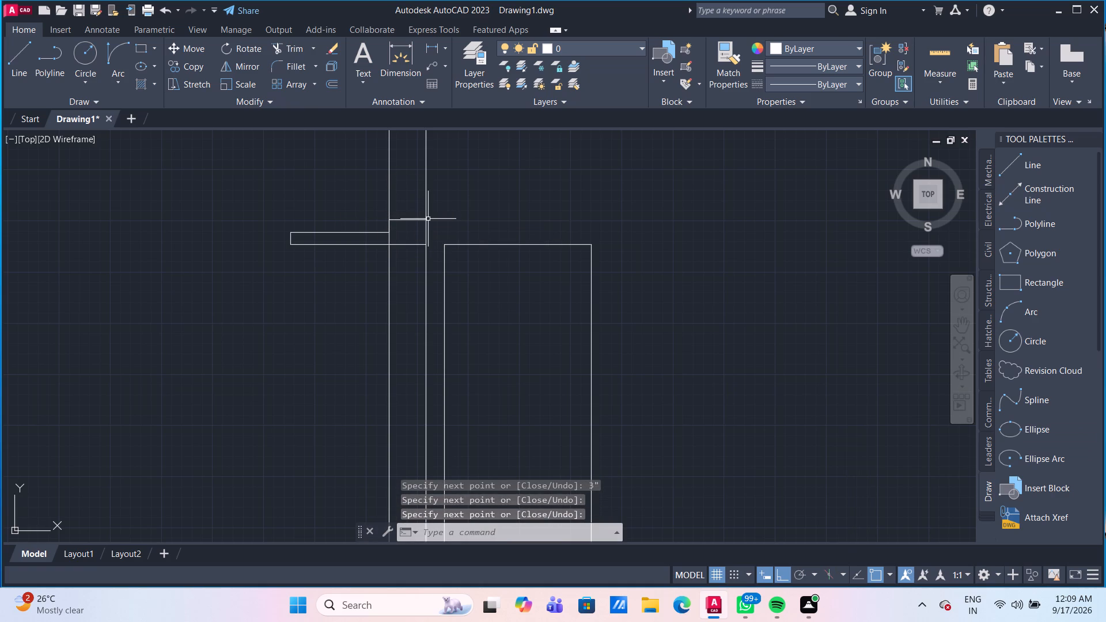
Offset the lintel line across the left wall 9" upward.
middle_click_drag(503, 225, 497, 257)
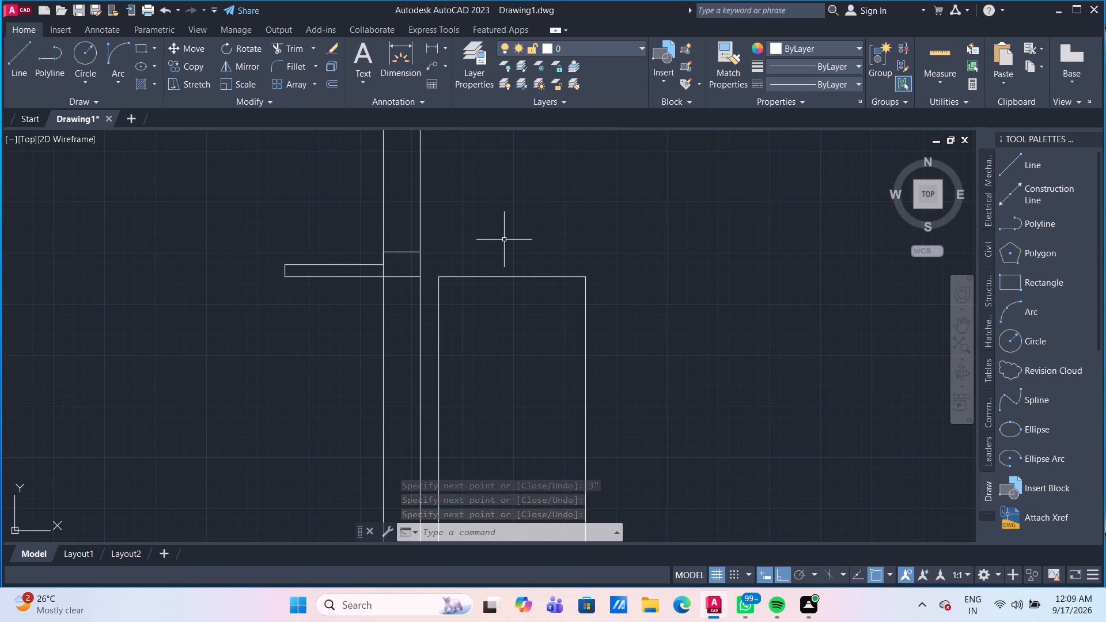
key("o")
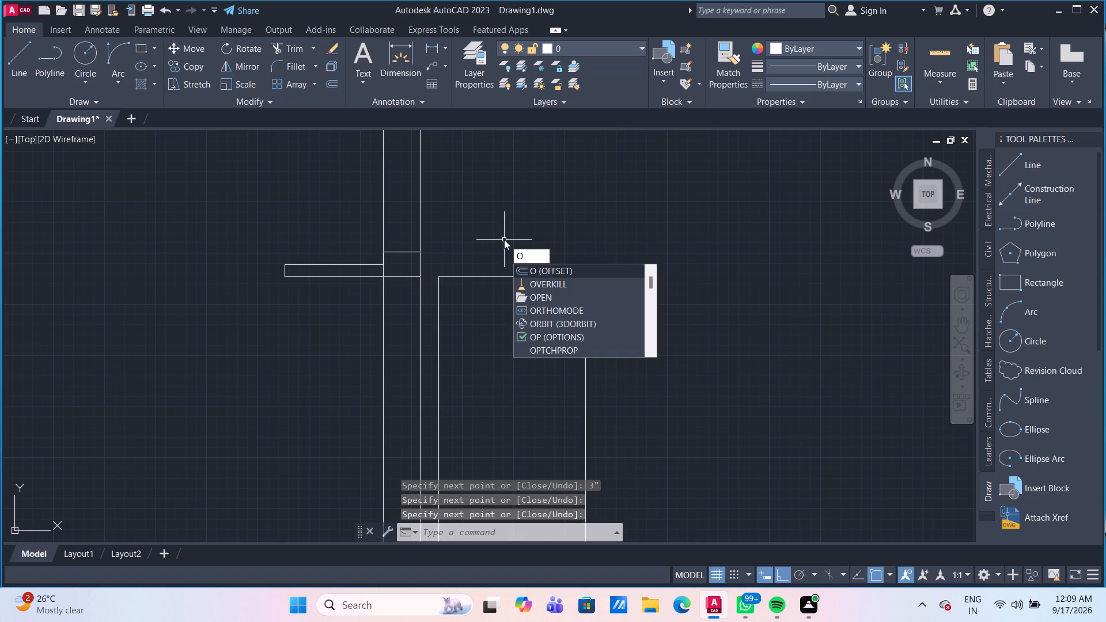
key("Return")
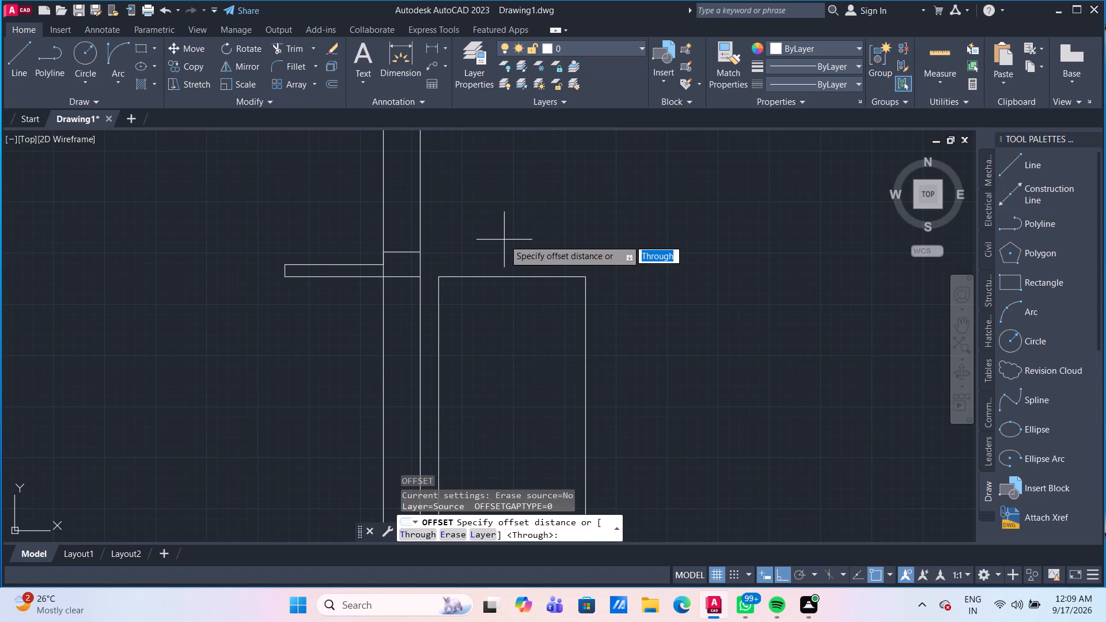
key("Return")
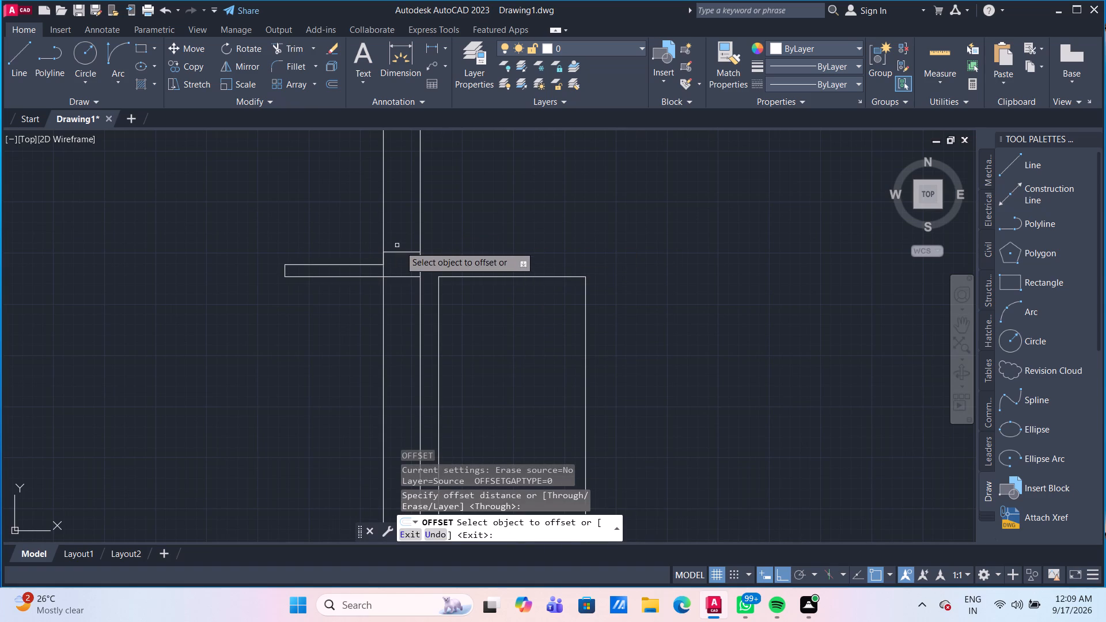
left_click(406, 252)
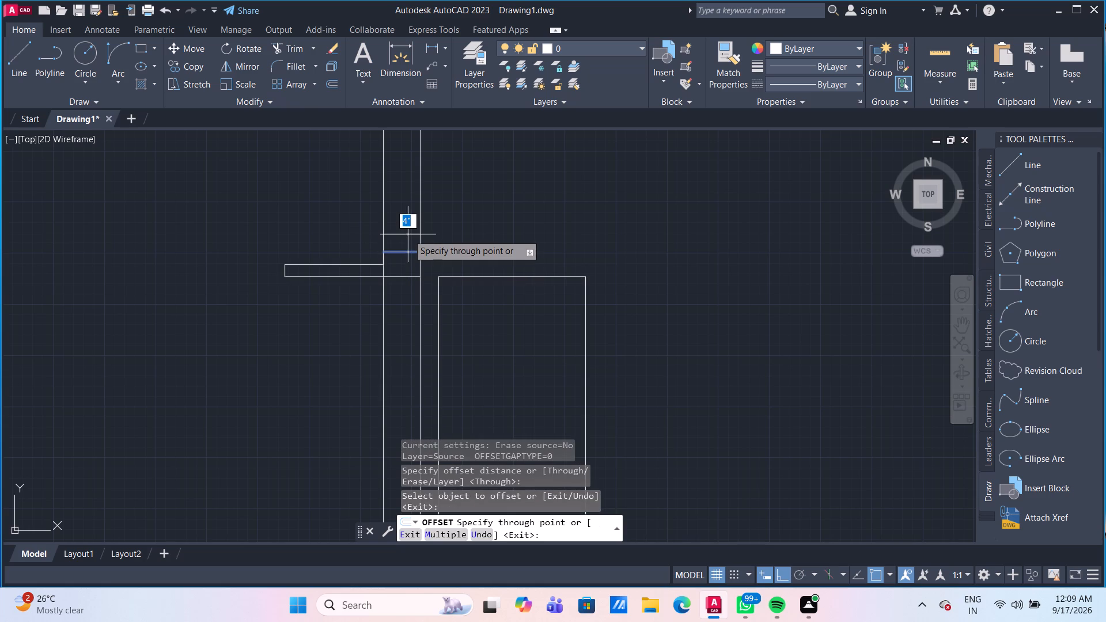
type("9\"")
key("Return")
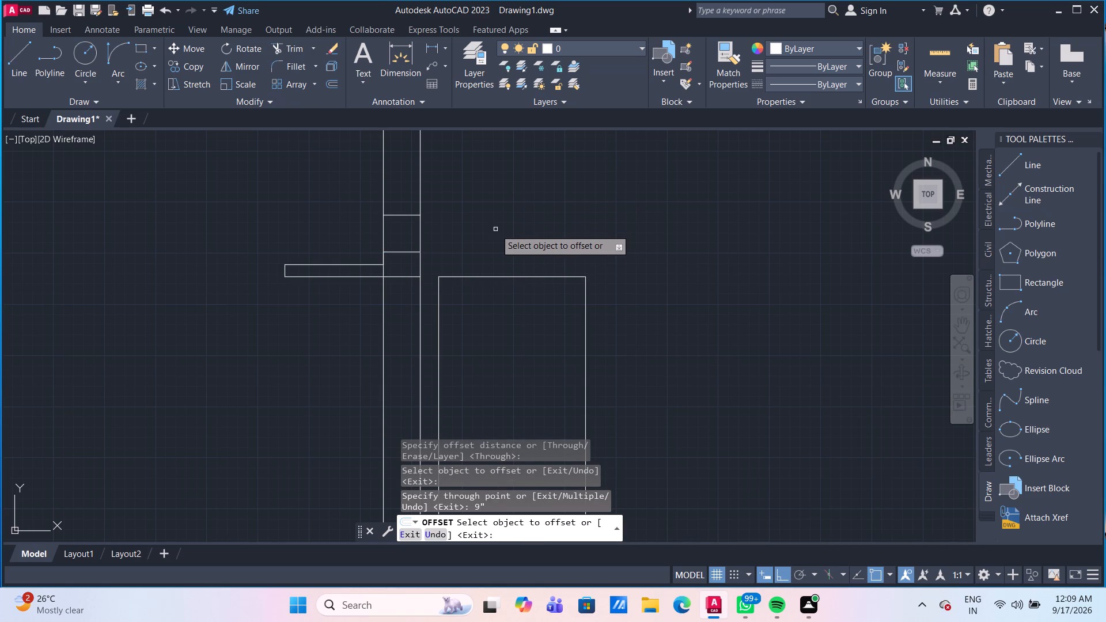
scroll(495, 229, "down", 2)
scroll(473, 219, "up", 1)
middle_click_drag(473, 219, 457, 177)
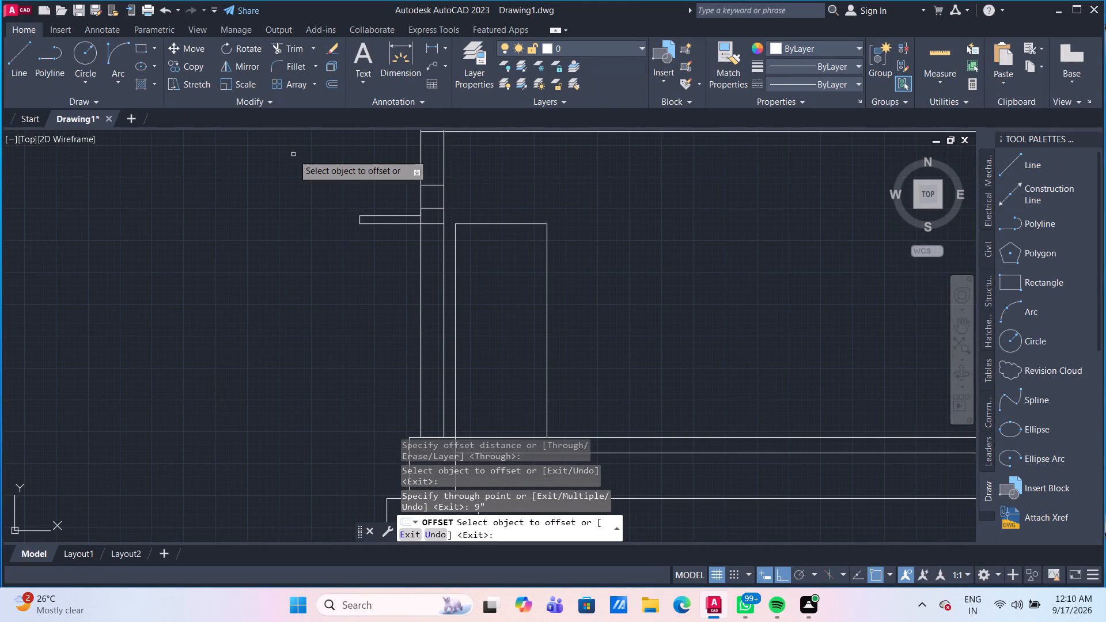
key("Escape")
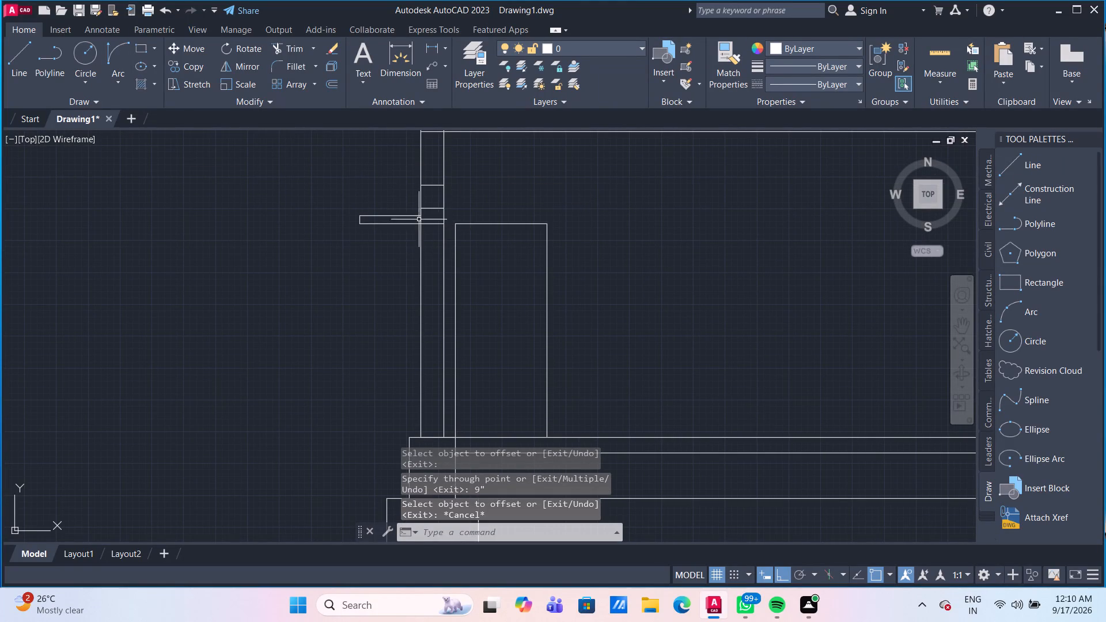
Offset the 9" line across the left wall at door-head height 4' downward as a window sill line.
left_click(406, 223)
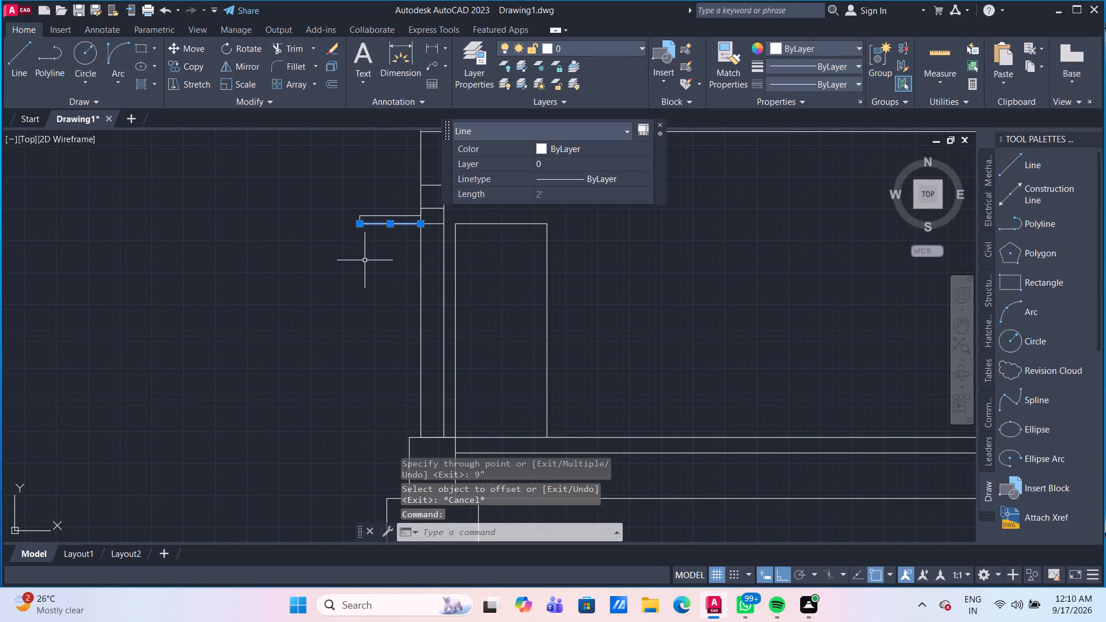
key("Escape")
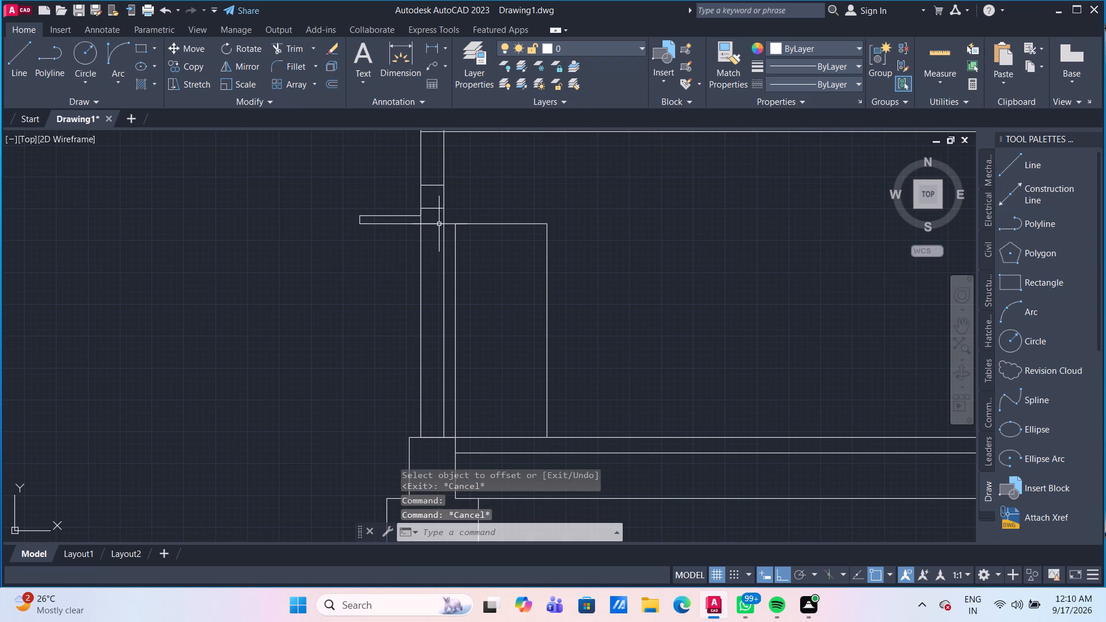
left_click(435, 223)
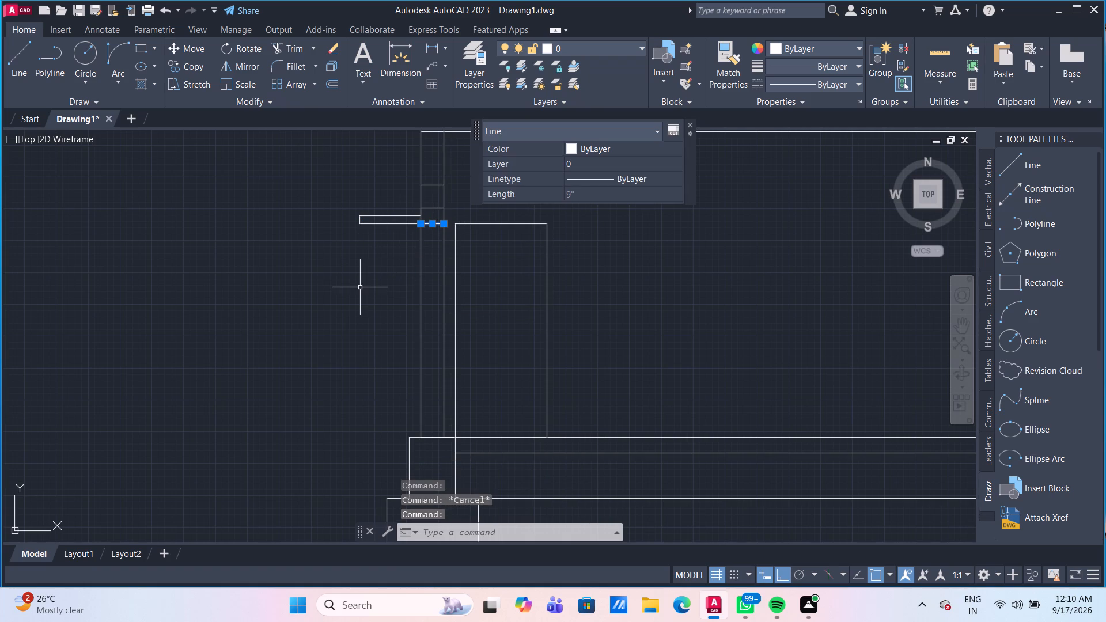
key("o")
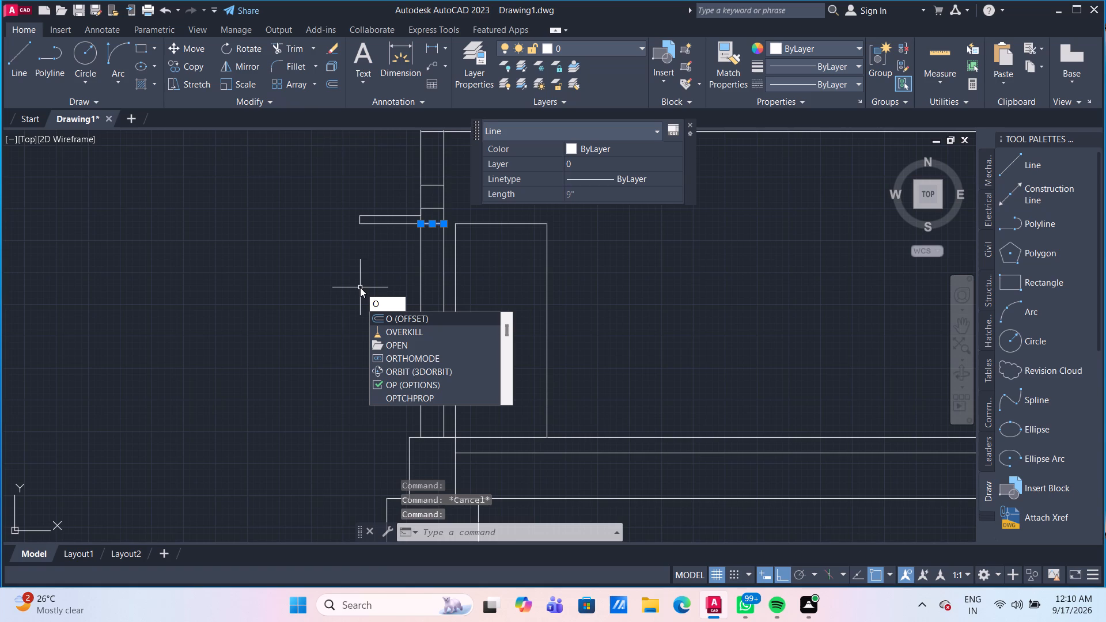
key("Return")
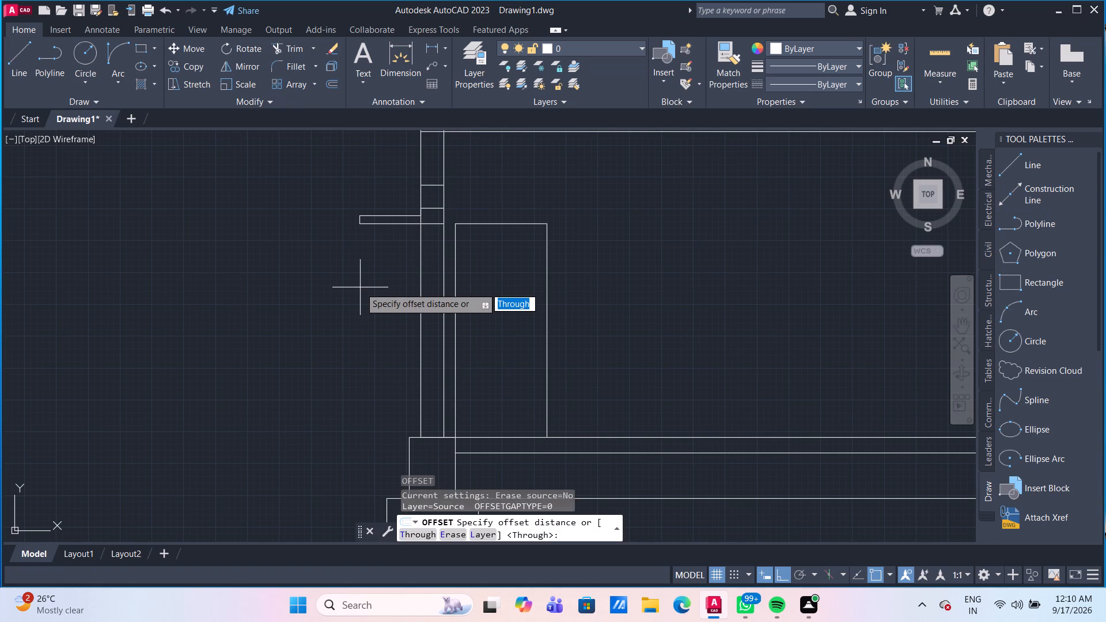
key("Return")
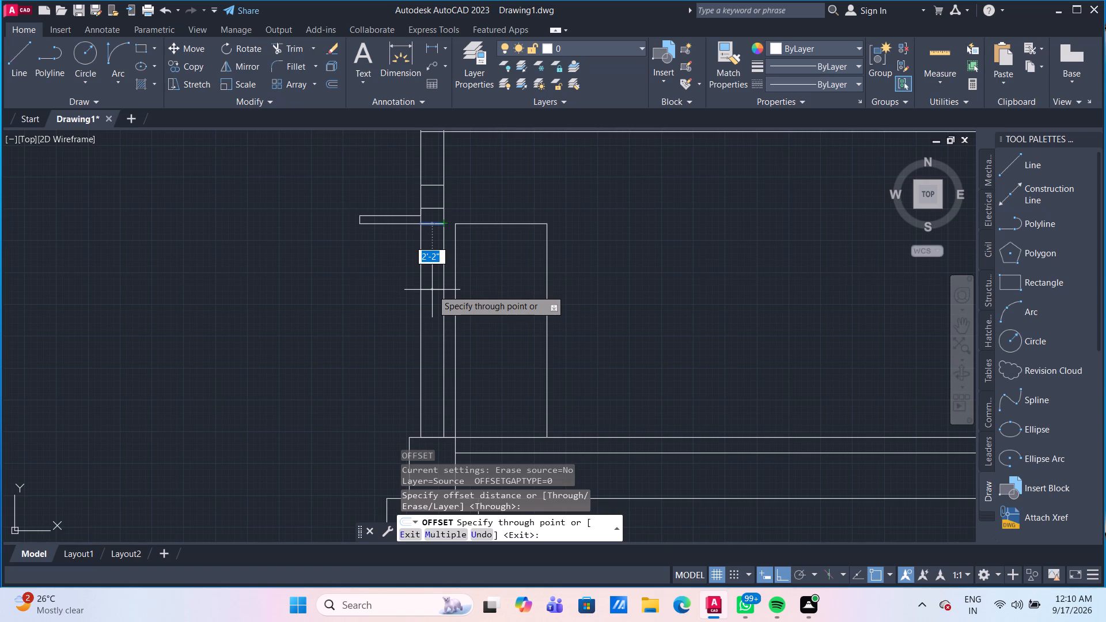
type("4'")
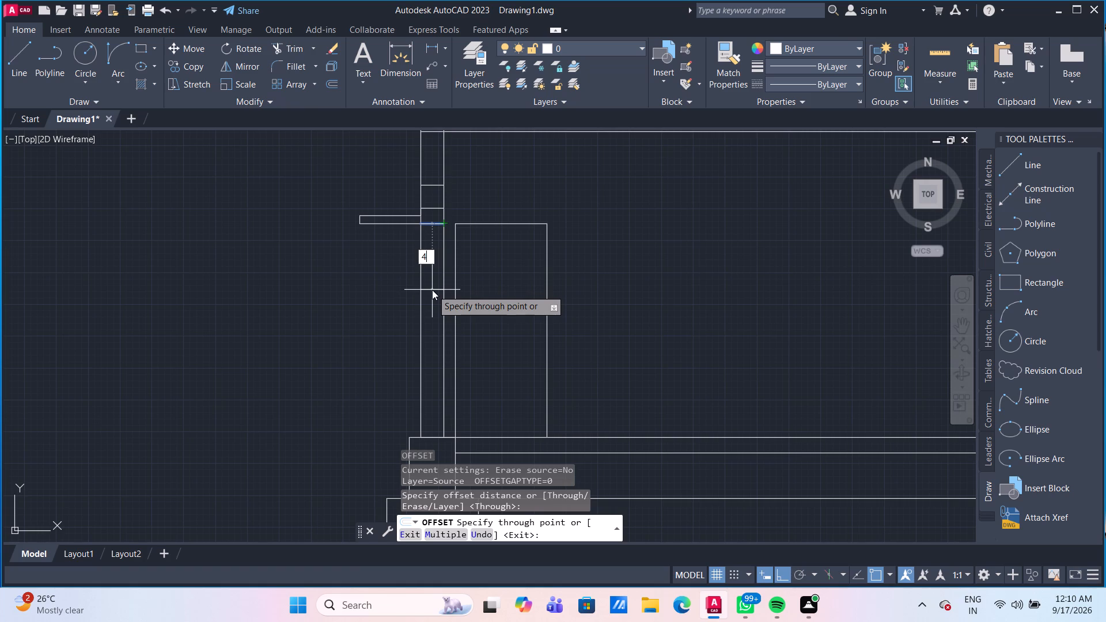
key("Return")
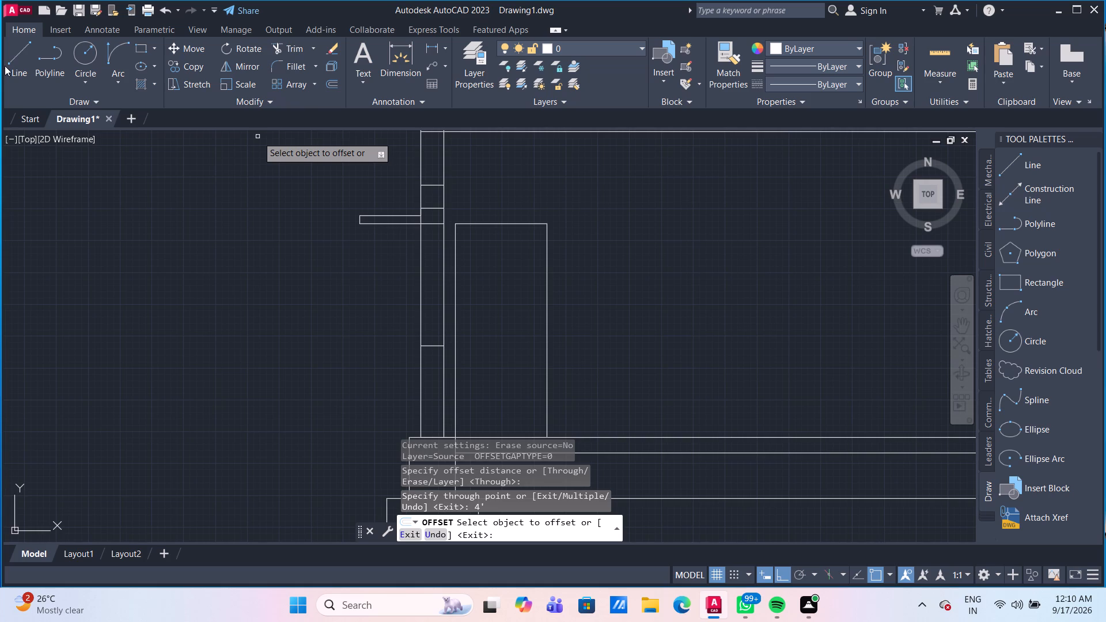
Draw a vertical window line along the left wall's inner face from door-head height to the sill, and move it 3" into the wall.
left_click(14, 54)
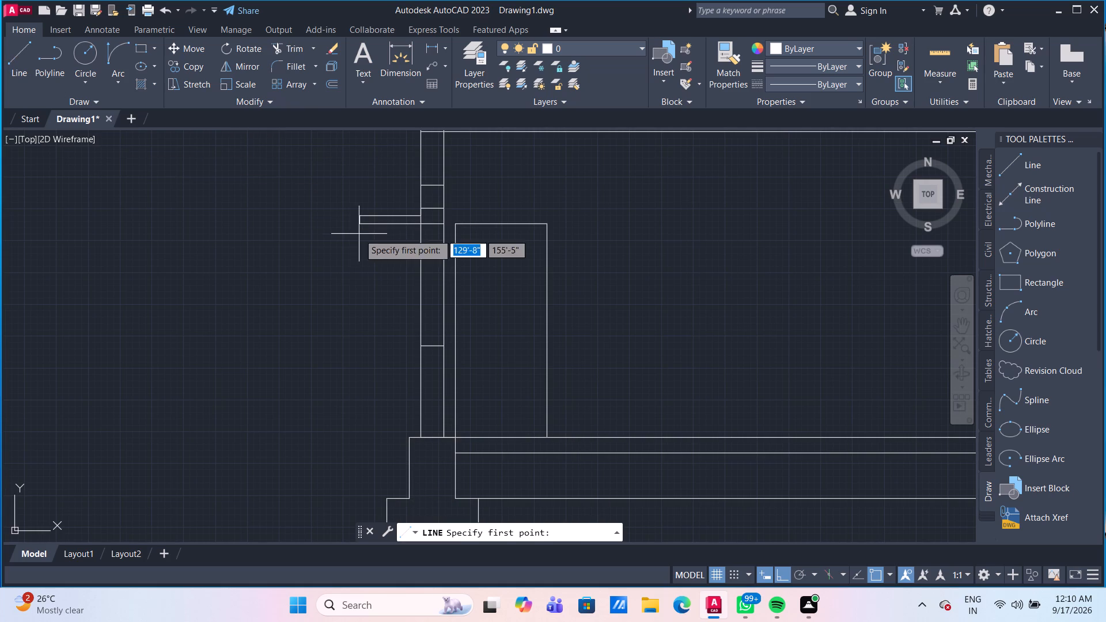
left_click_drag(441, 224, 441, 230)
left_click(442, 344)
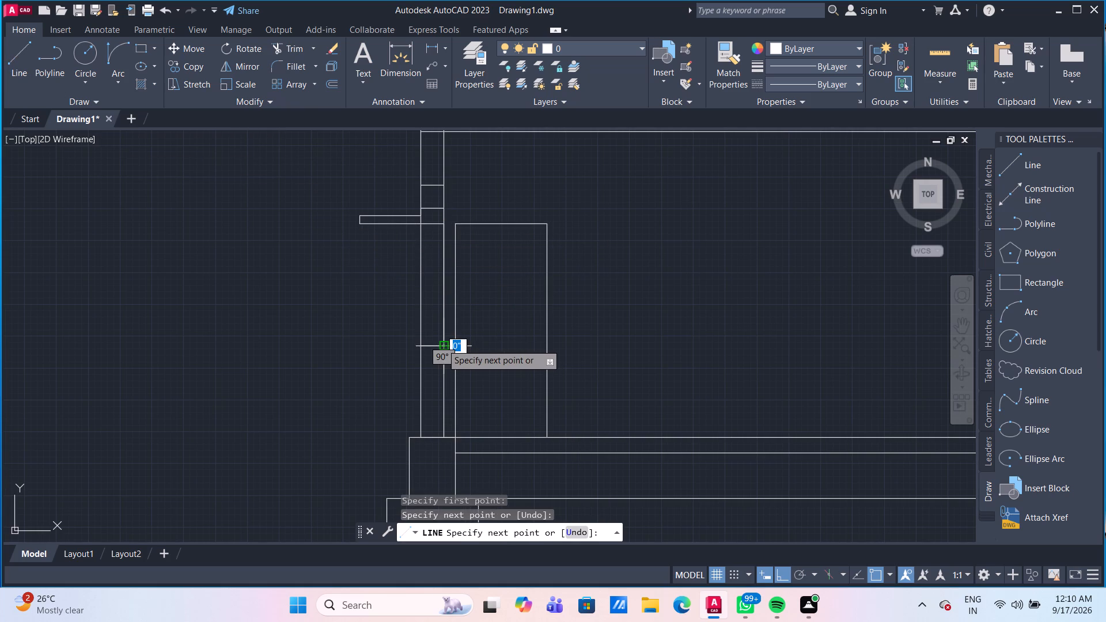
key("Escape")
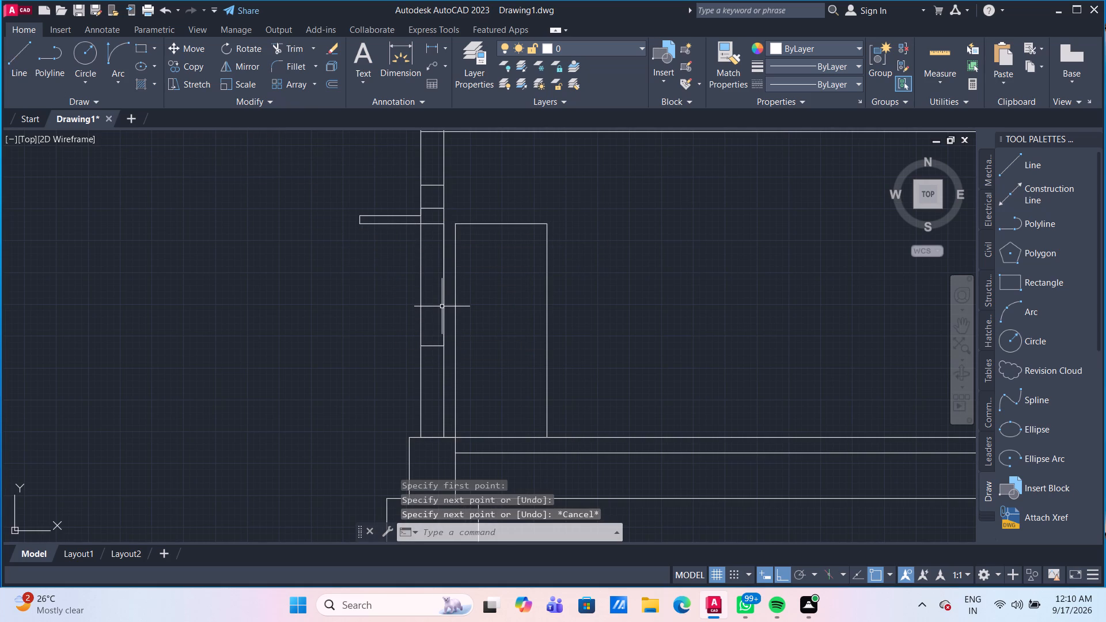
left_click(442, 308)
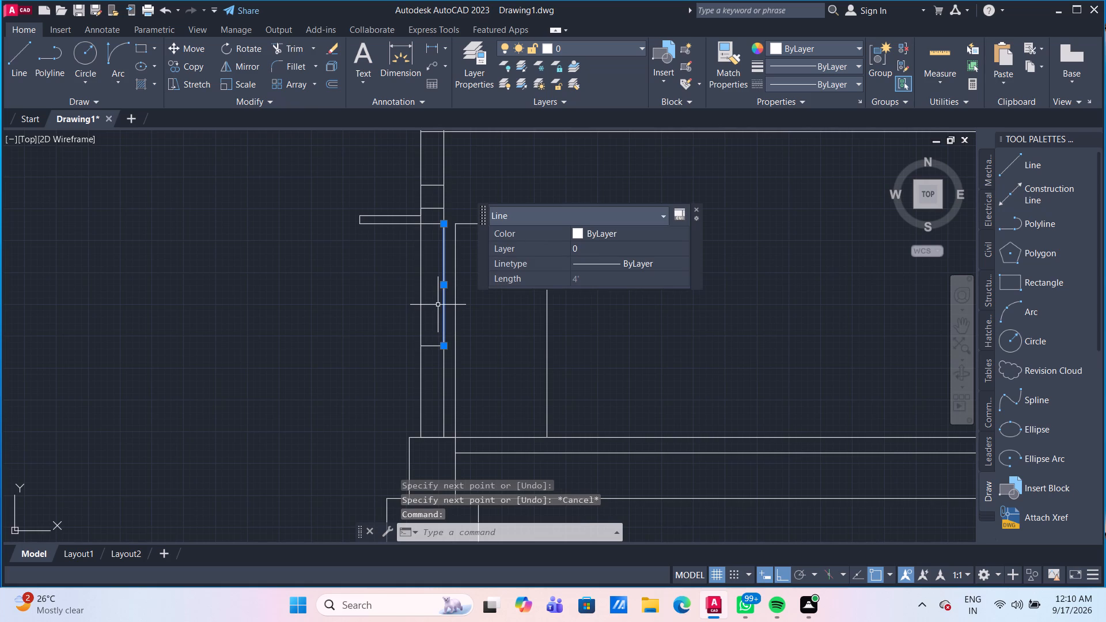
key("m")
key("Return")
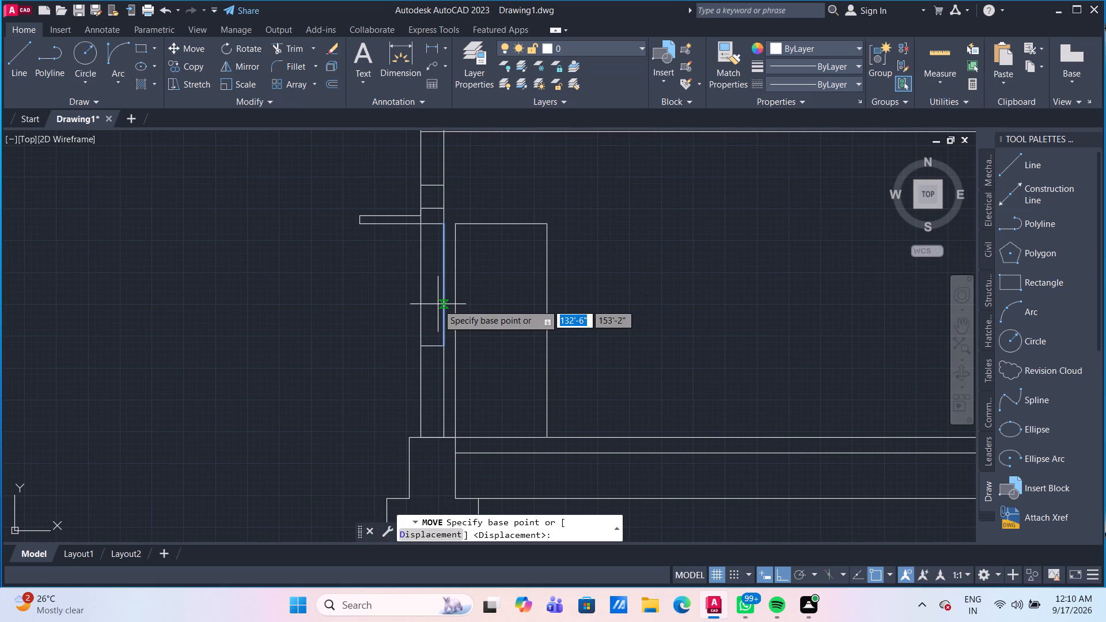
left_click(442, 346)
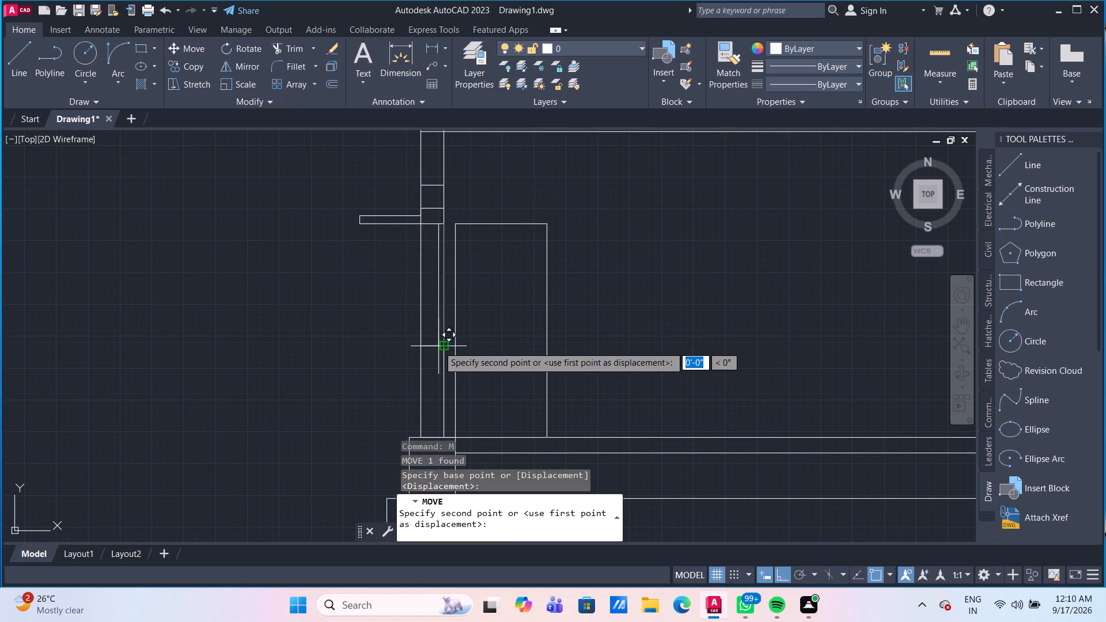
type("3\"")
key("Return")
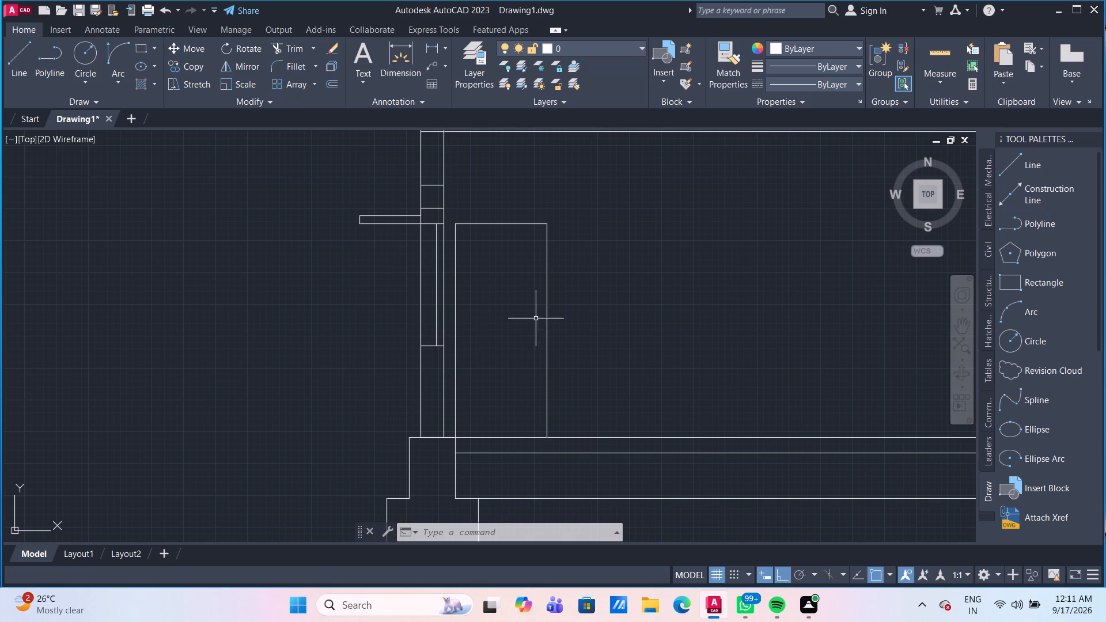
Draw a line across the left wall at the upper floor's top line and move it 3' up as the upper sill.
scroll(601, 193, "down", 1)
middle_click_drag(600, 193, 588, 343)
scroll(573, 302, "down", 1)
scroll(558, 290, "up", 2)
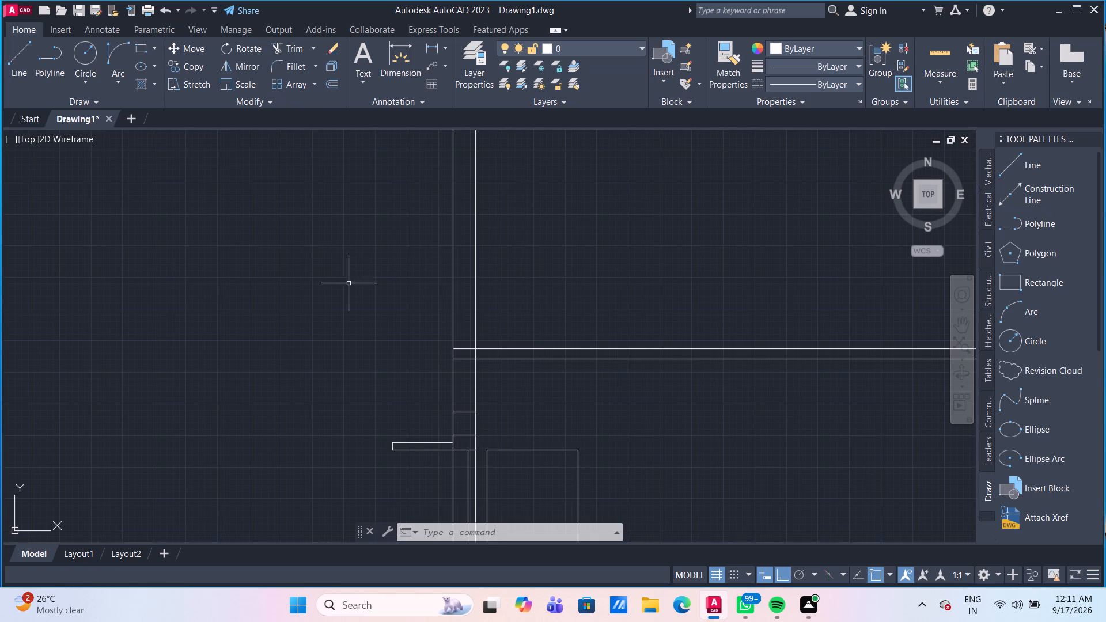
left_click(21, 56)
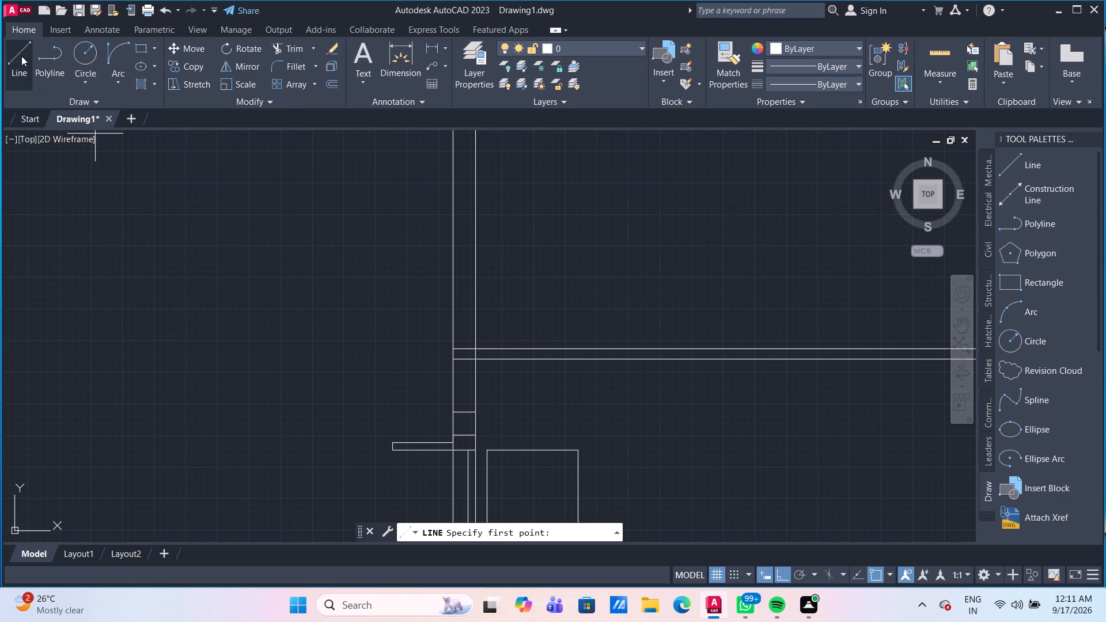
left_click(476, 348)
left_click(452, 348)
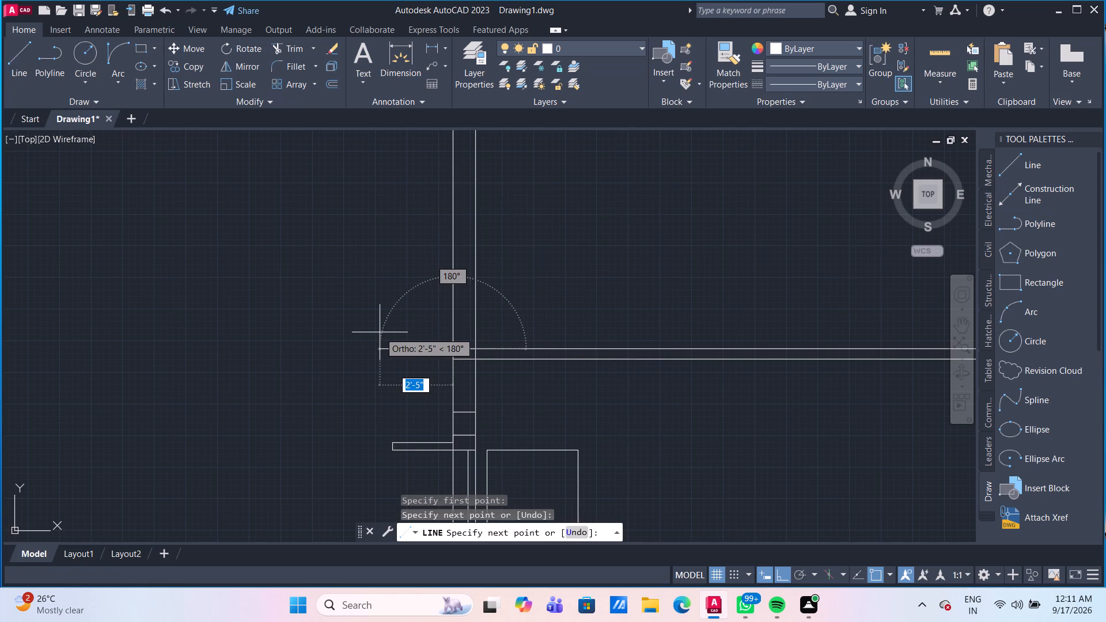
key("Escape")
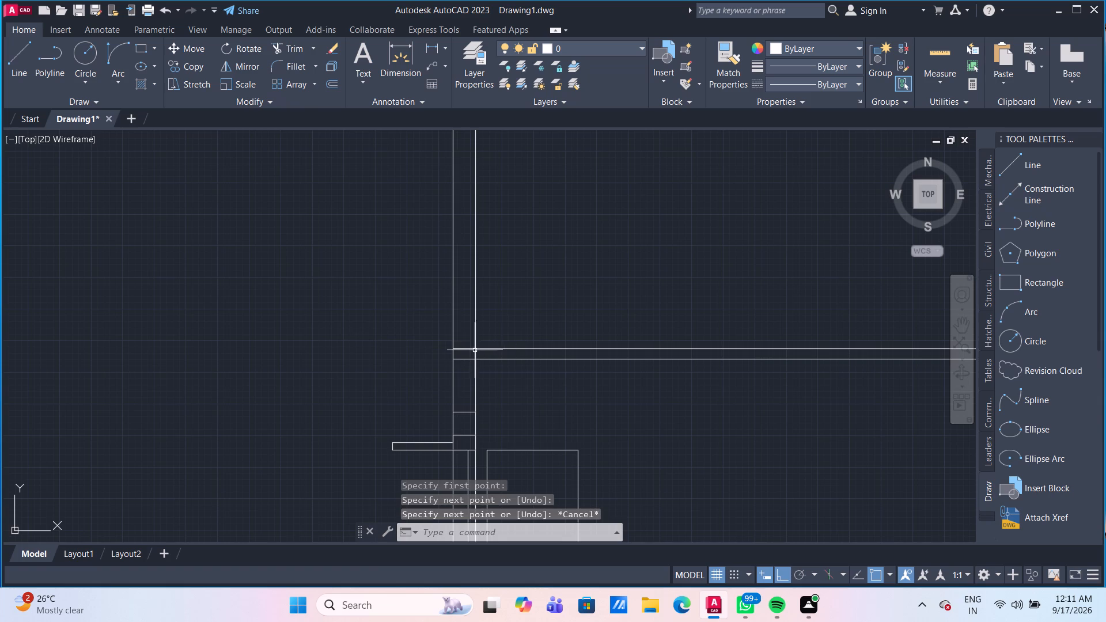
left_click(468, 350)
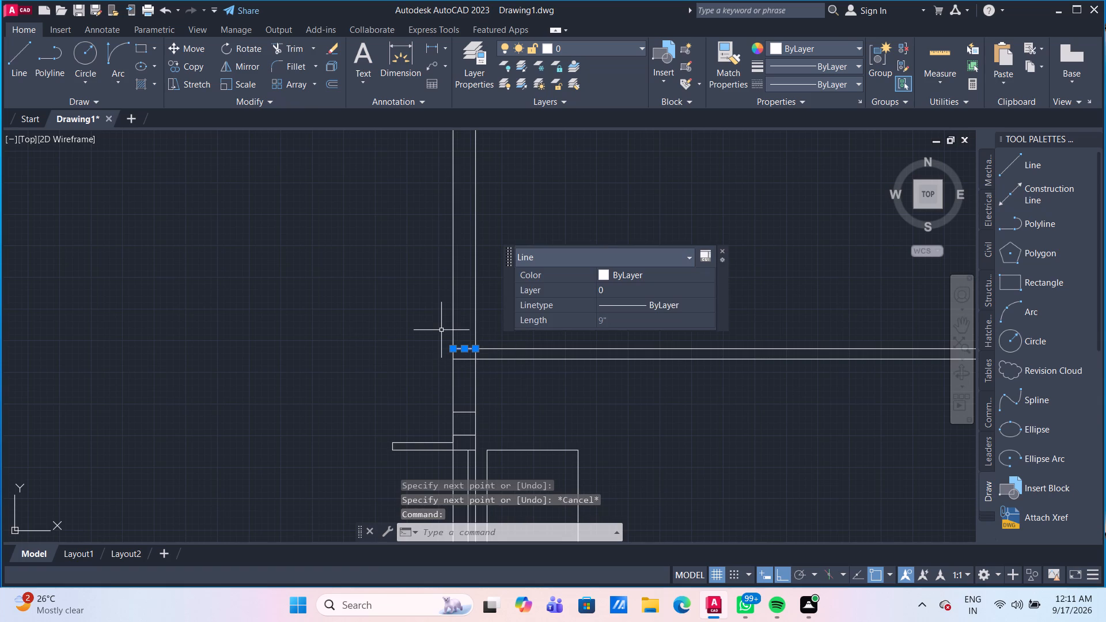
key("m")
key("Return")
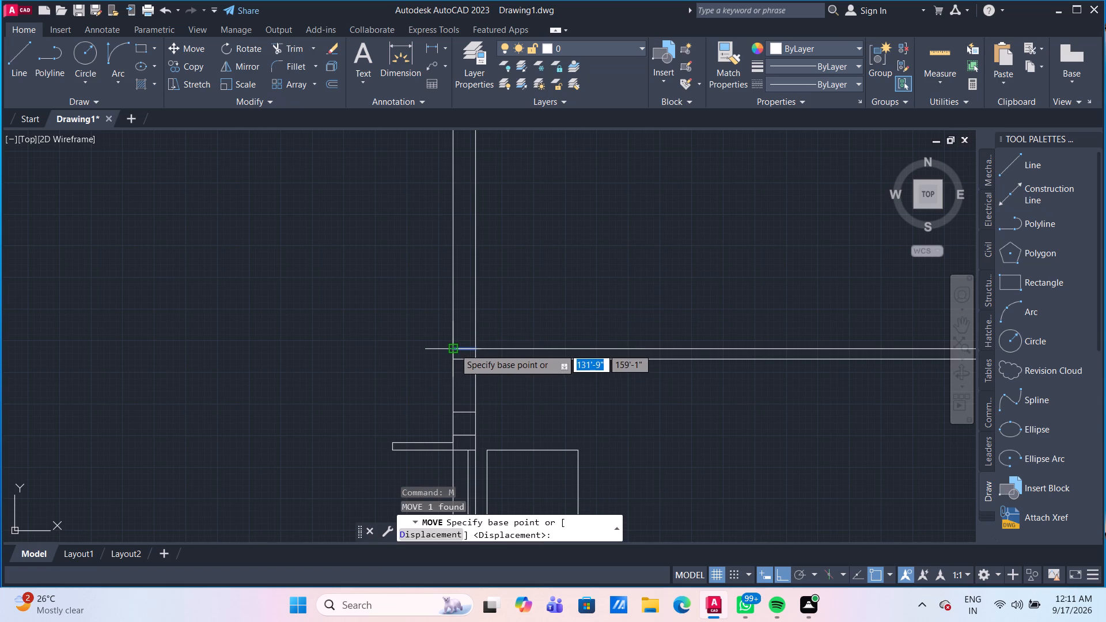
left_click(454, 348)
type("3'")
key("Return")
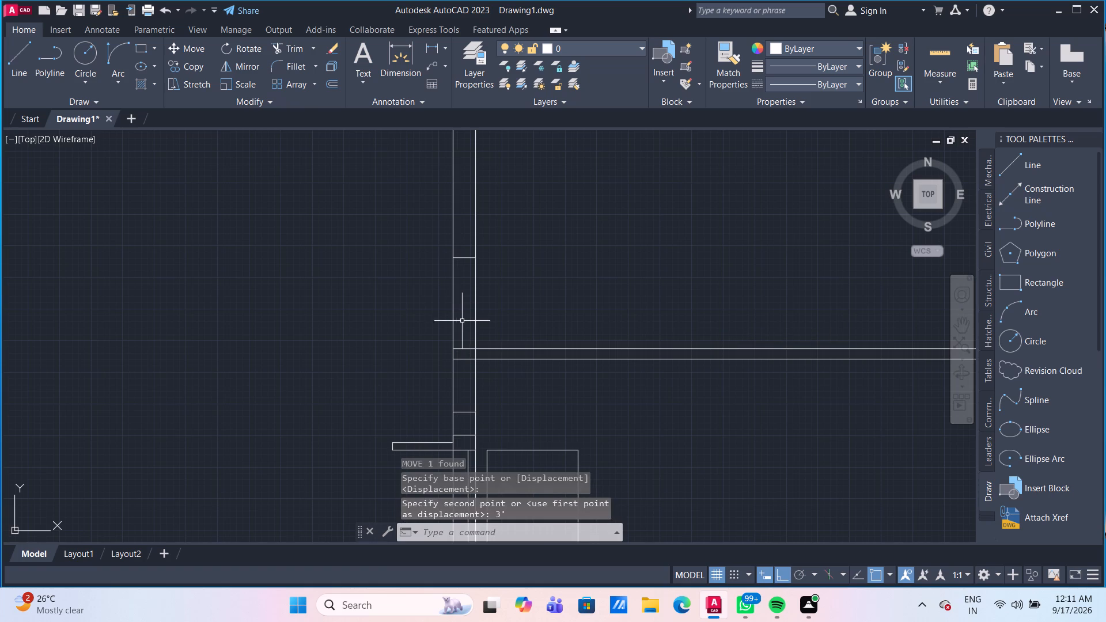
Group the ground-floor window line, sill, lintel lines and sunshade lines at the left wall into one group.
scroll(481, 348, "down", 1)
middle_click_drag(489, 365, 470, 250)
scroll(452, 367, "up", 3)
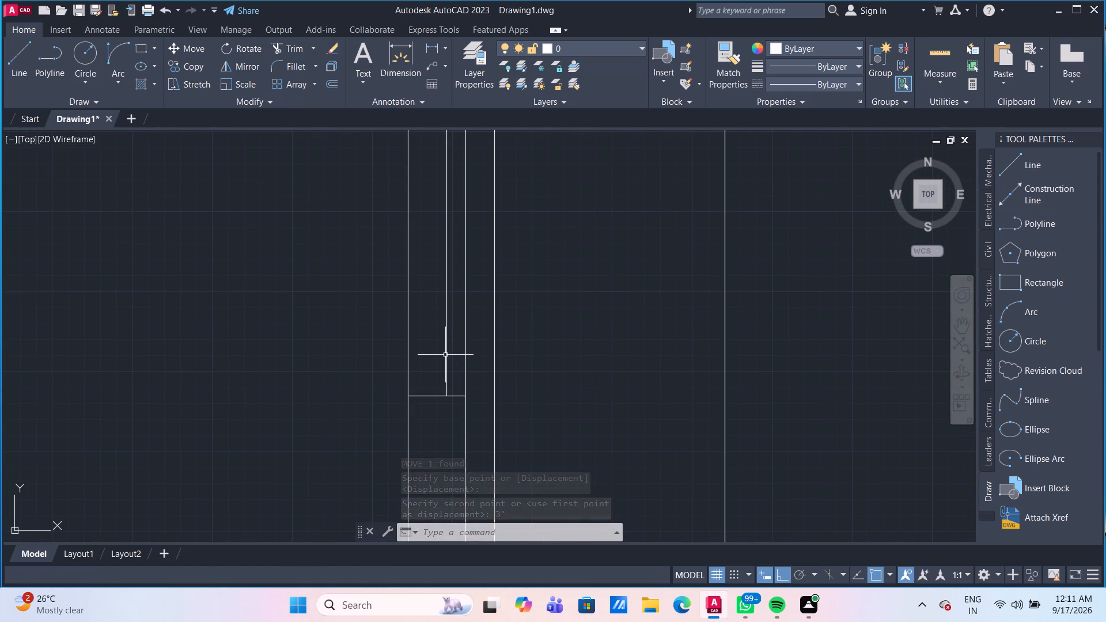
left_click(445, 355)
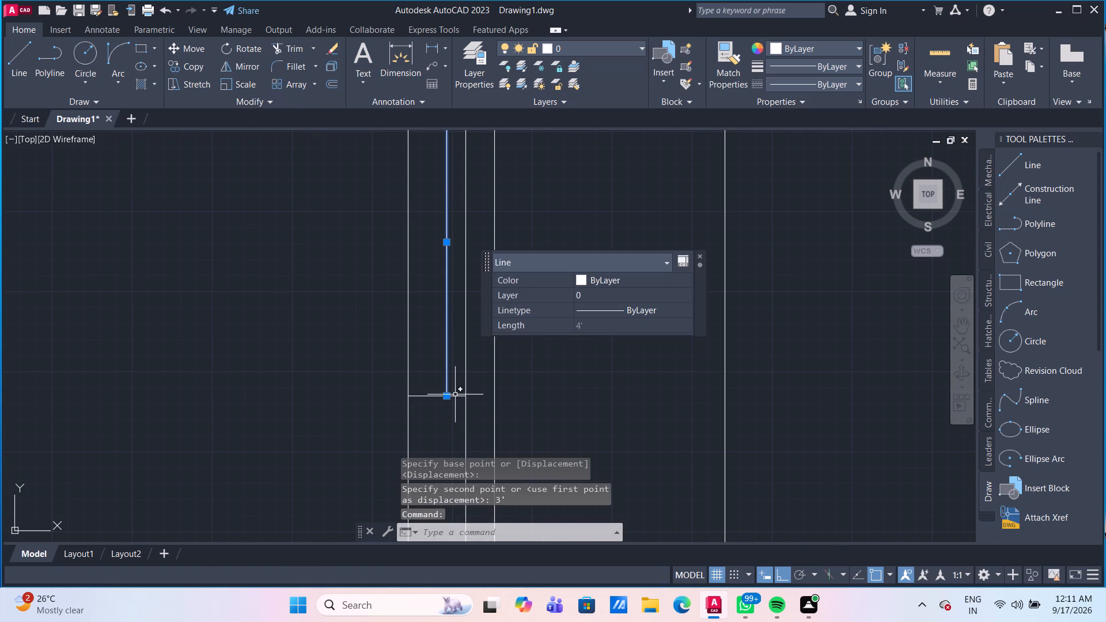
left_click(457, 396)
scroll(432, 310, "down", 3)
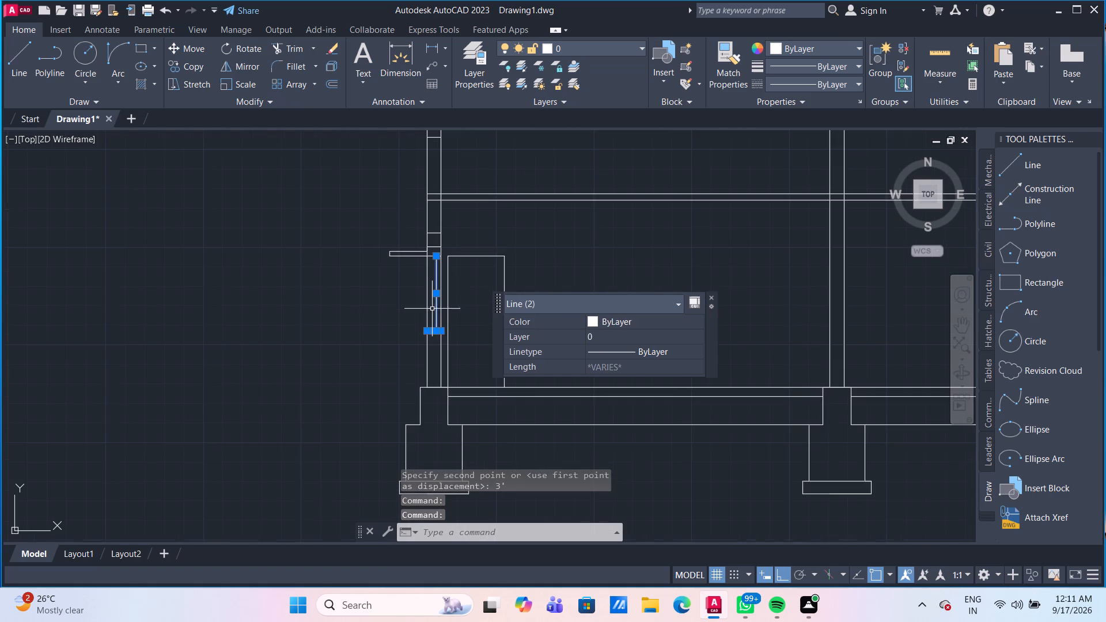
scroll(442, 270, "up", 3)
middle_click_drag(408, 251, 439, 389)
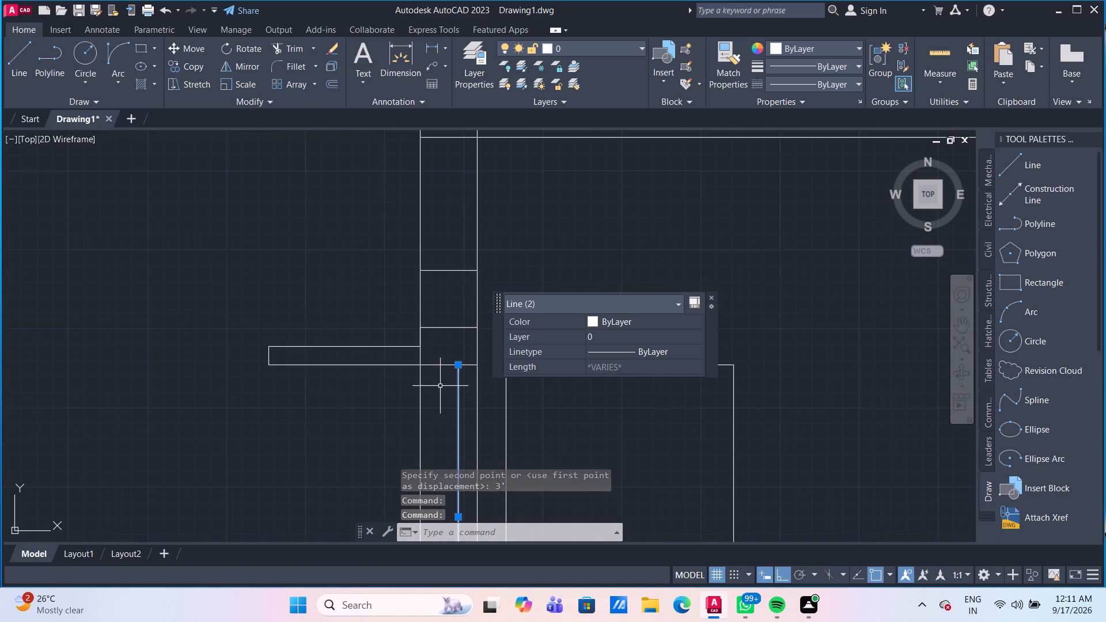
left_click(440, 366)
left_click(393, 364)
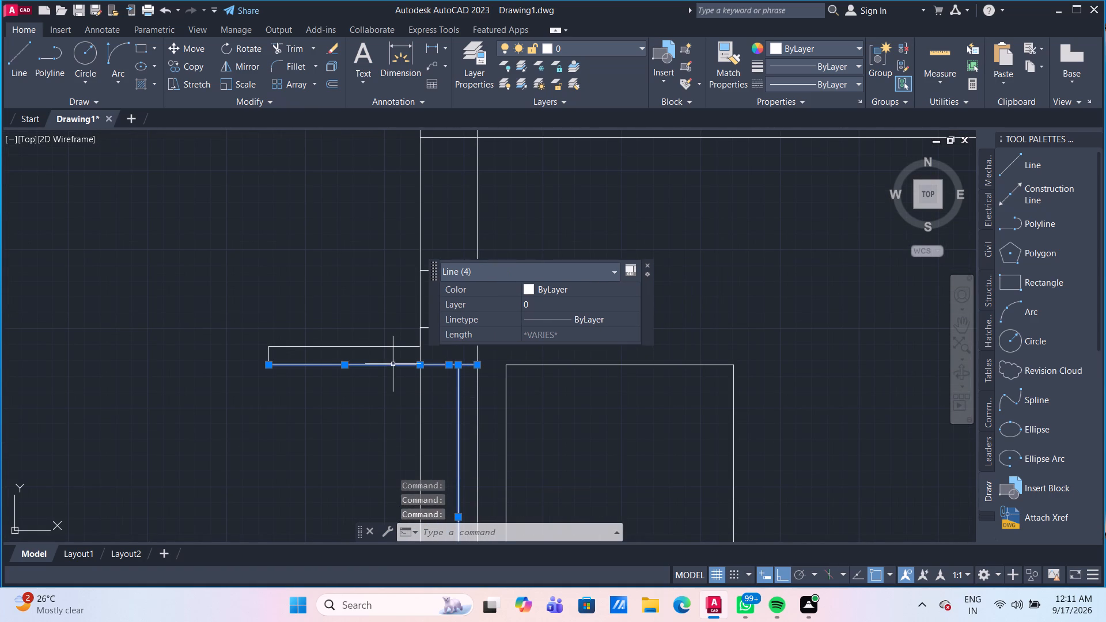
left_click(267, 355)
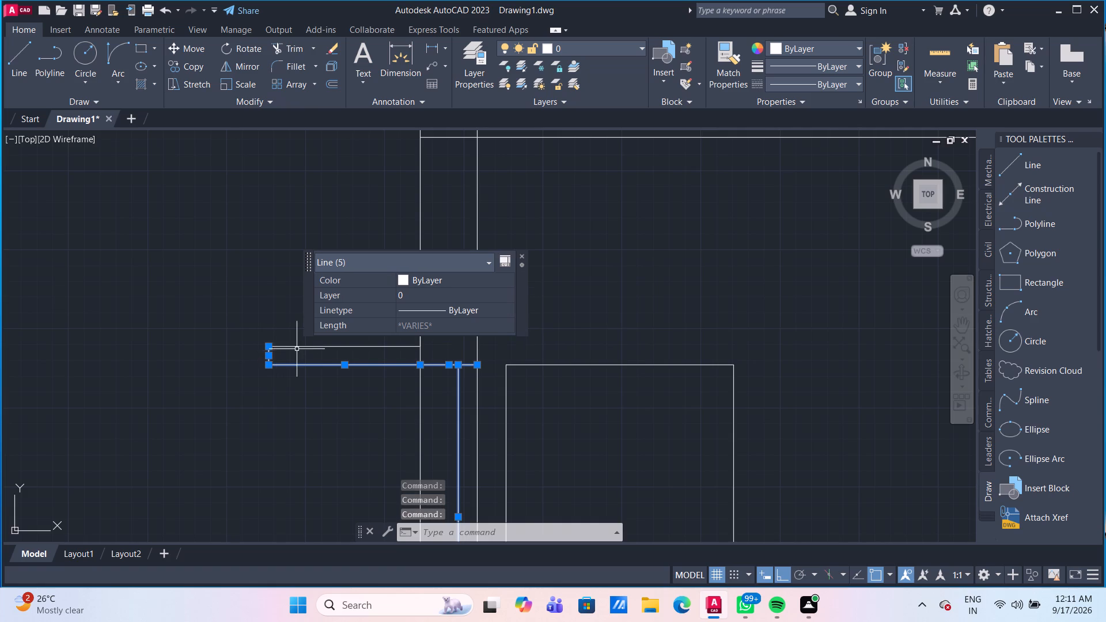
left_click(299, 347)
middle_click_drag(491, 353, 370, 396)
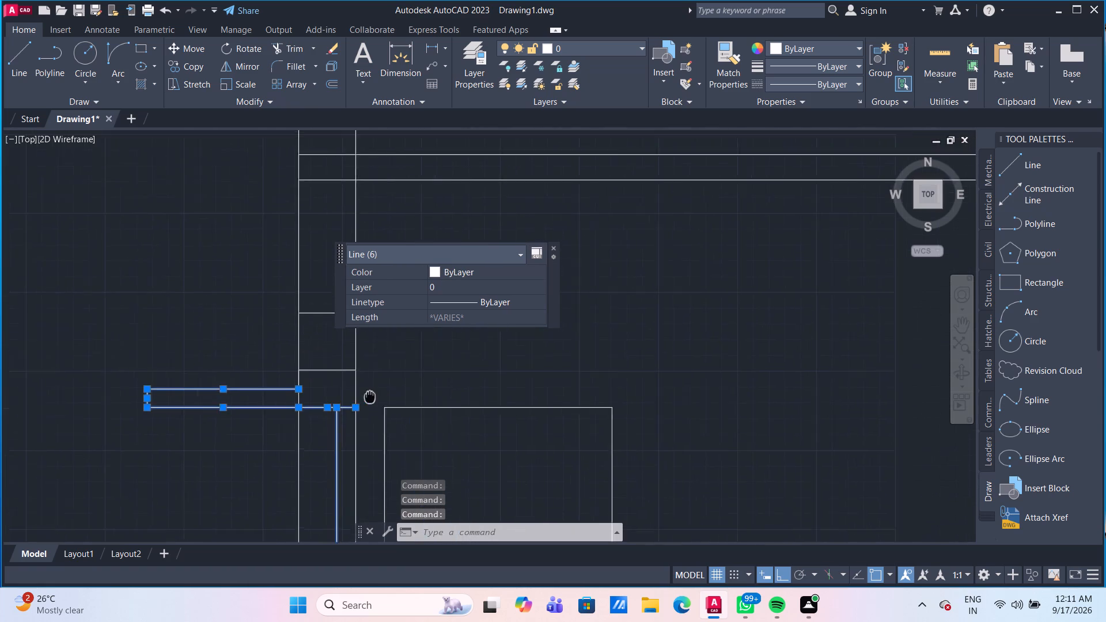
middle_click_drag(370, 396, 336, 414)
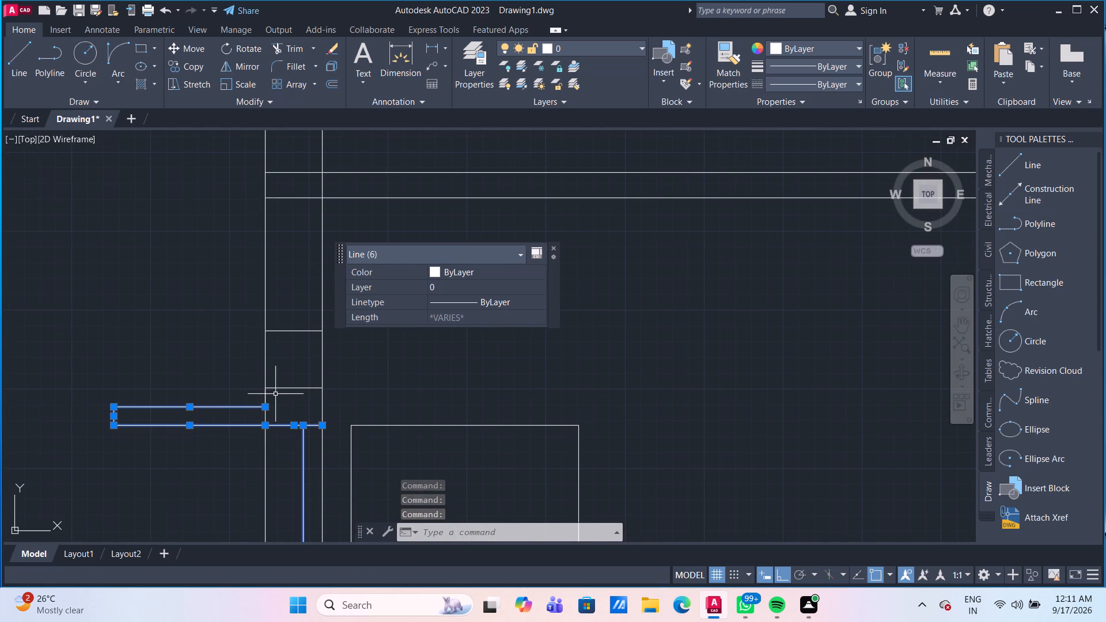
scroll(275, 394, "up", 2)
left_click(247, 400)
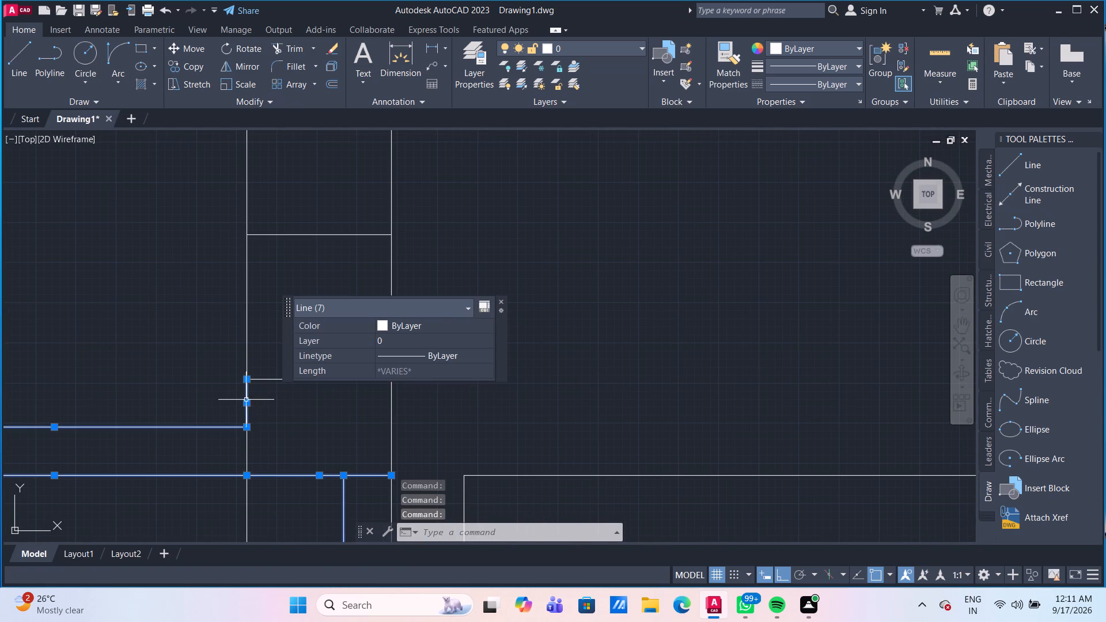
left_click(264, 380)
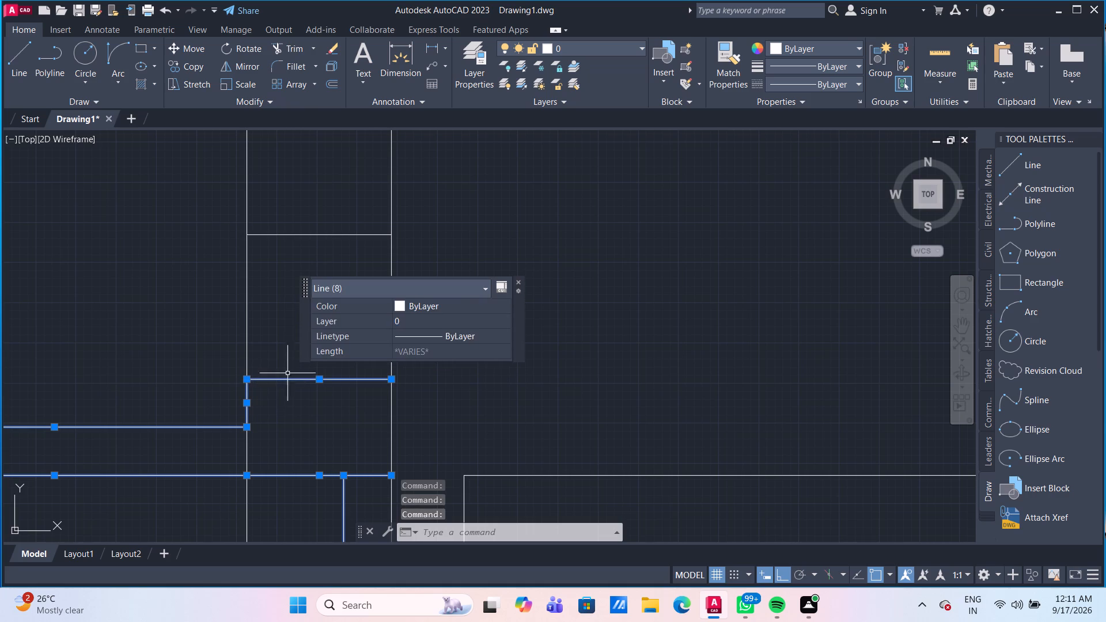
left_click(304, 236)
scroll(304, 236, "down", 2)
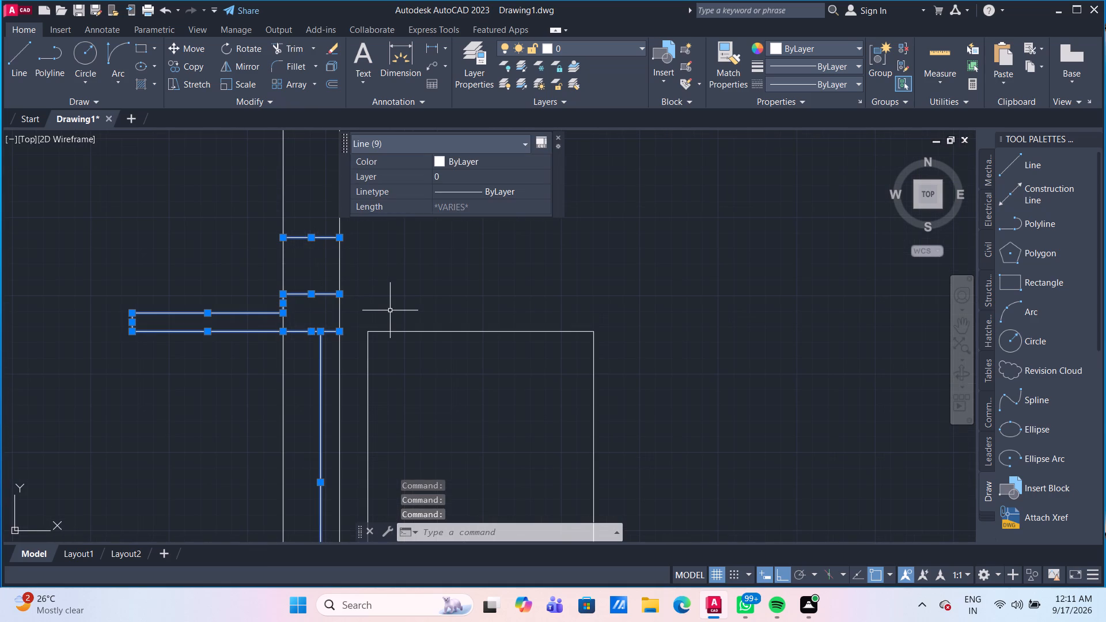
scroll(390, 310, "down", 2)
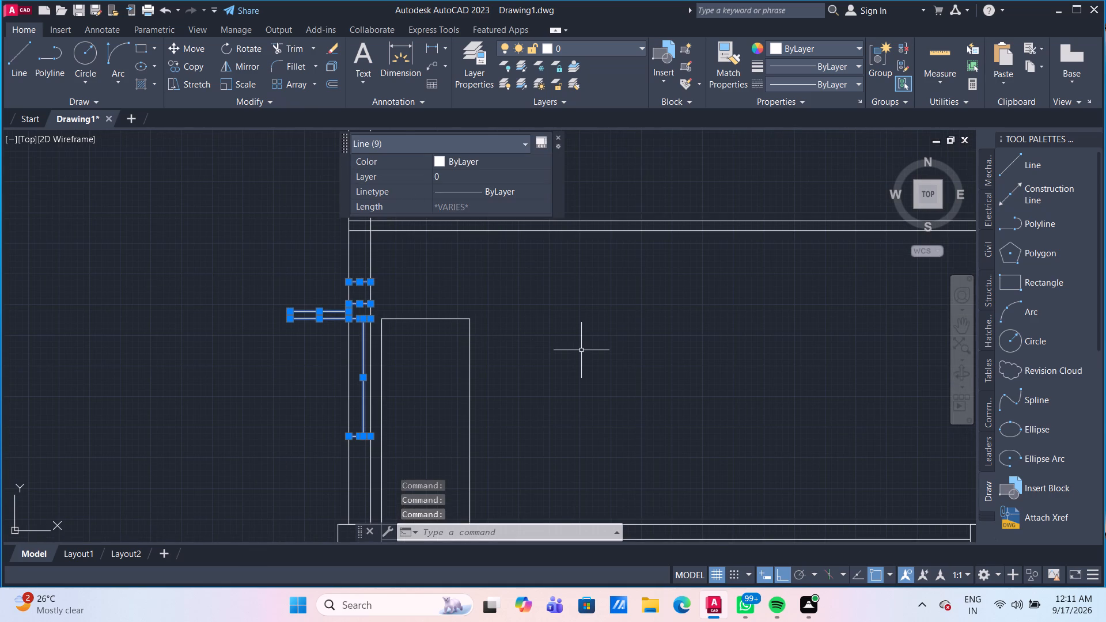
key("g")
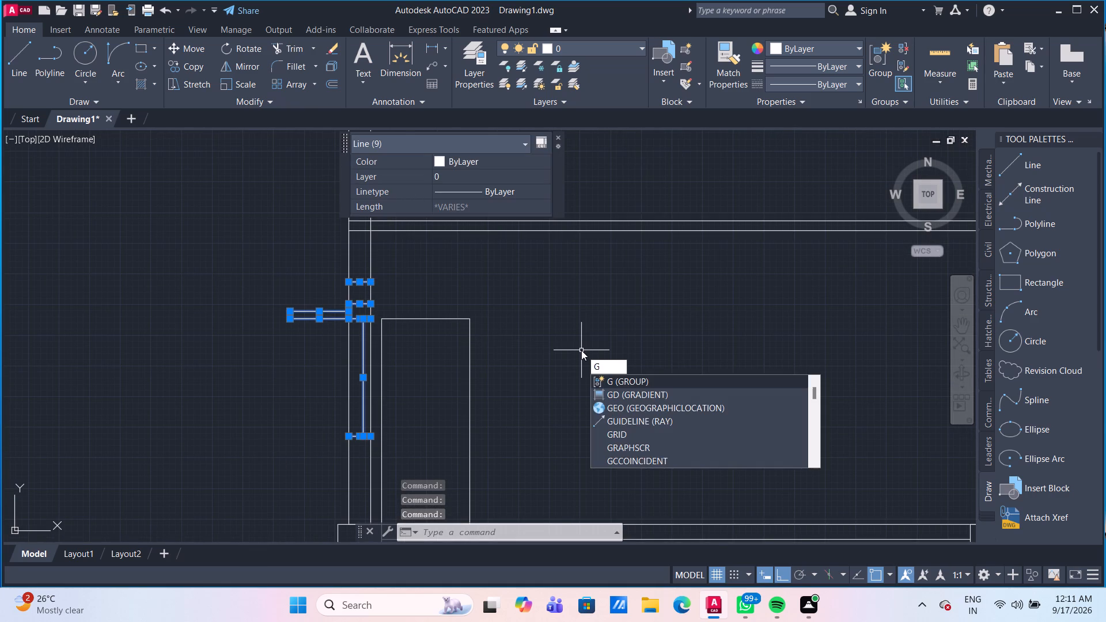
key("Return")
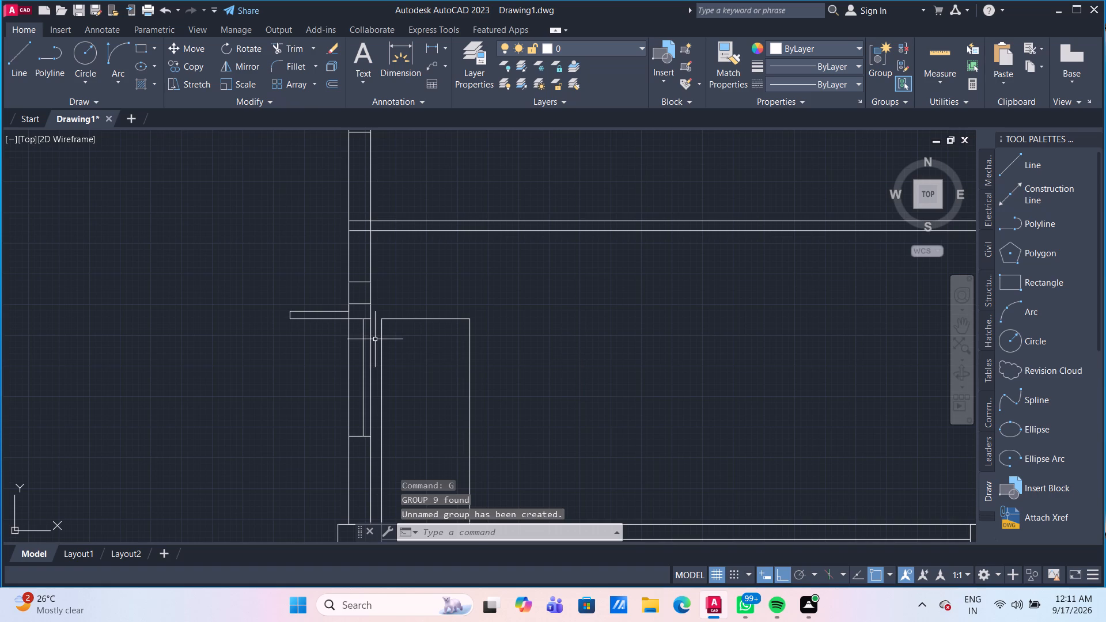
Copy the window and sunshade group from its sill's outer corner up to the upper sill line on the left wall.
left_click(366, 320)
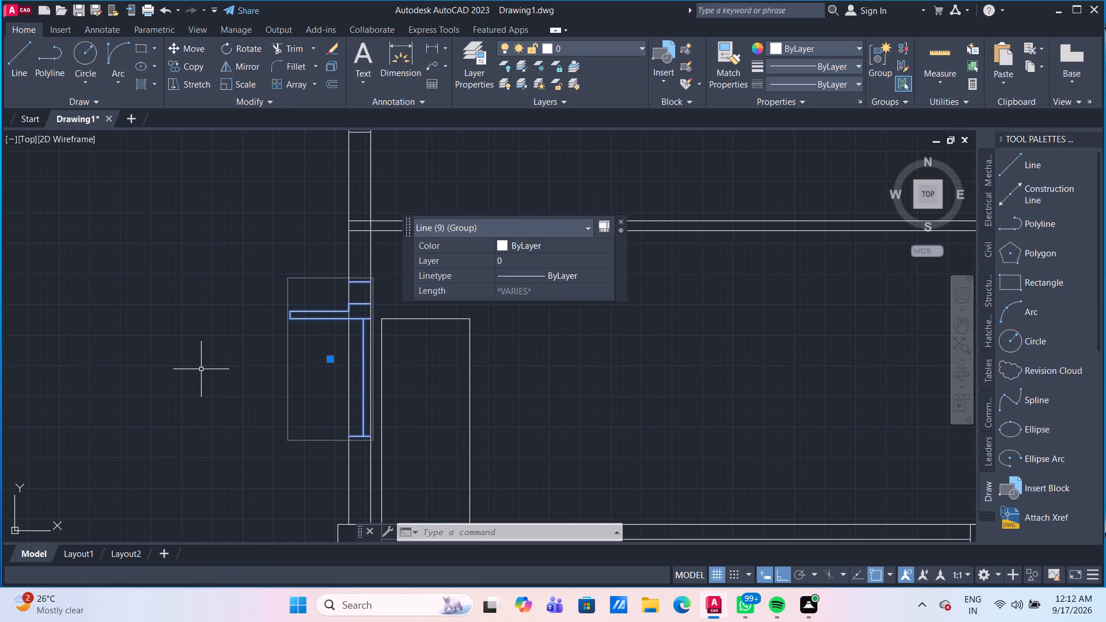
type("CO")
key("Return")
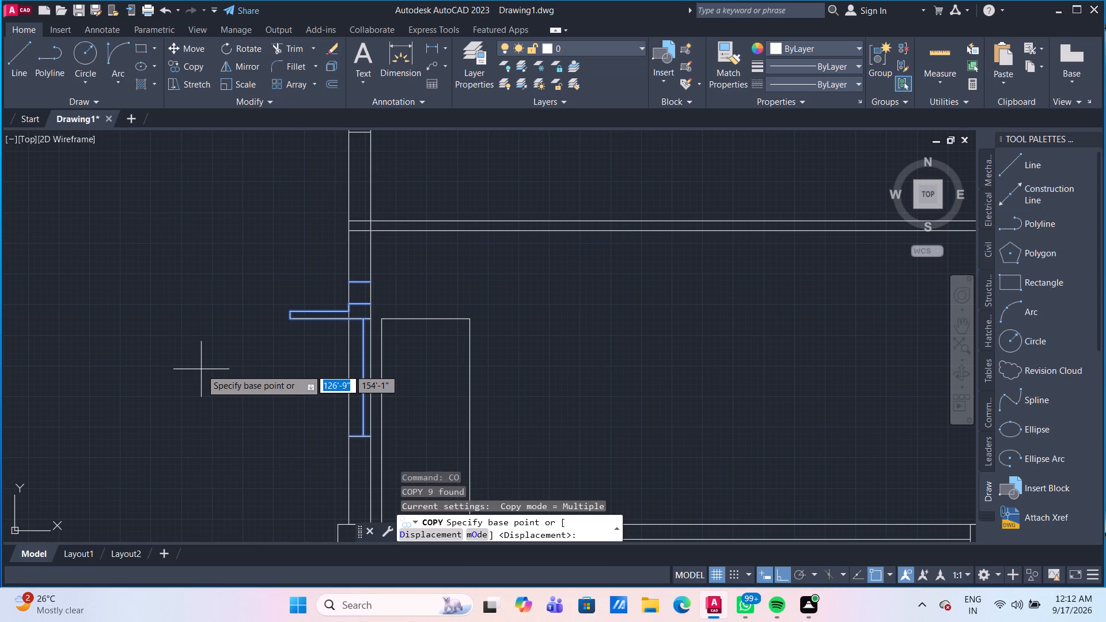
scroll(381, 453, "up", 1)
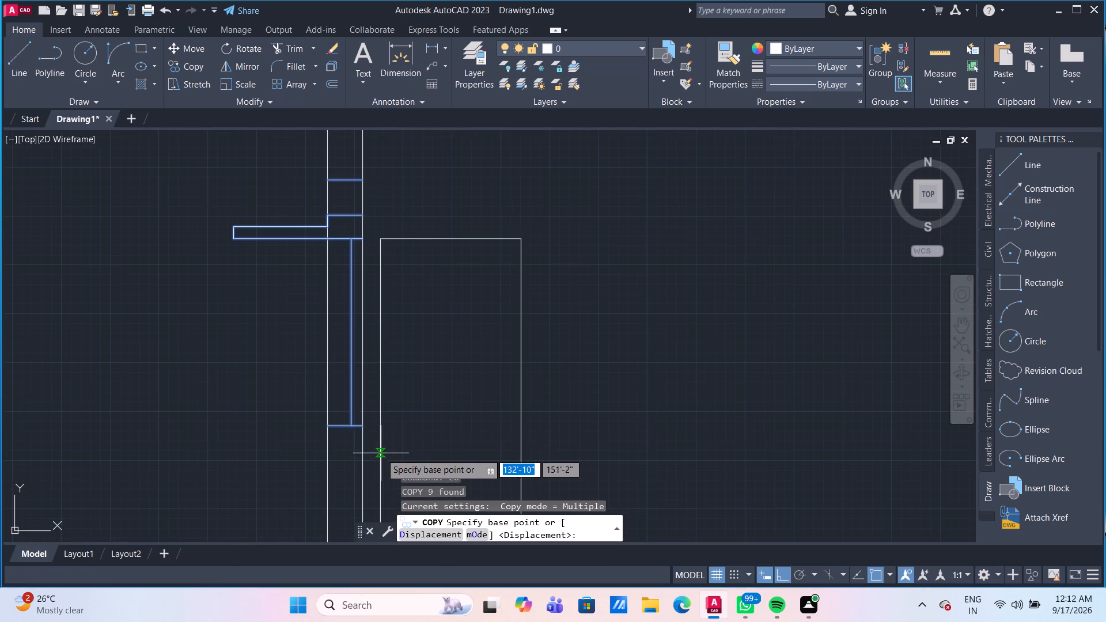
left_click(331, 430)
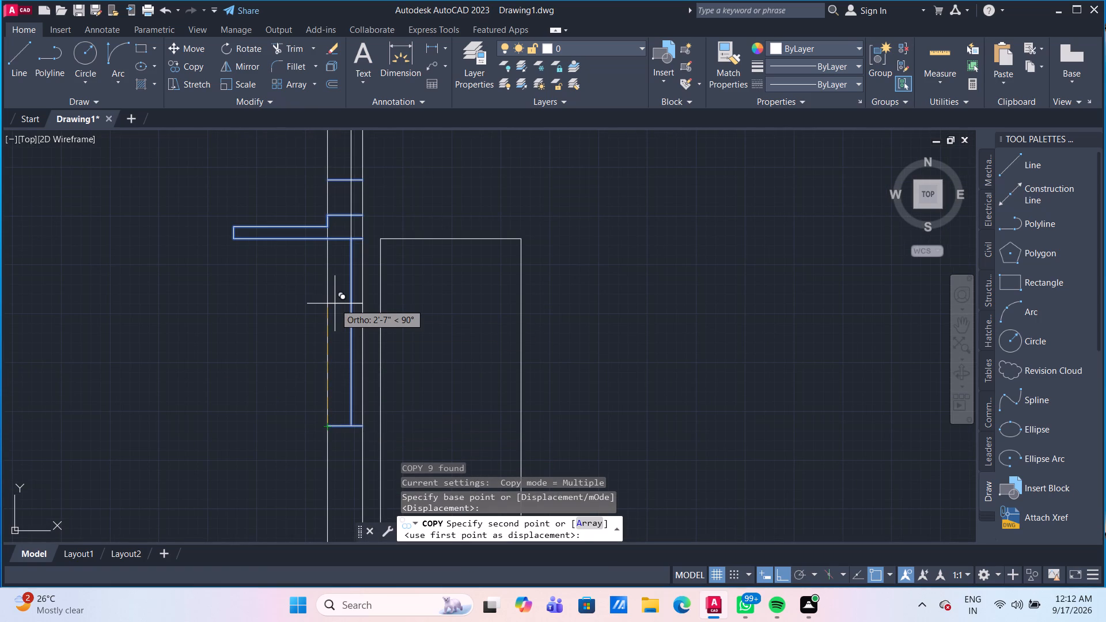
middle_click_drag(335, 304, 327, 460)
scroll(327, 371, "down", 2)
scroll(342, 316, "up", 2)
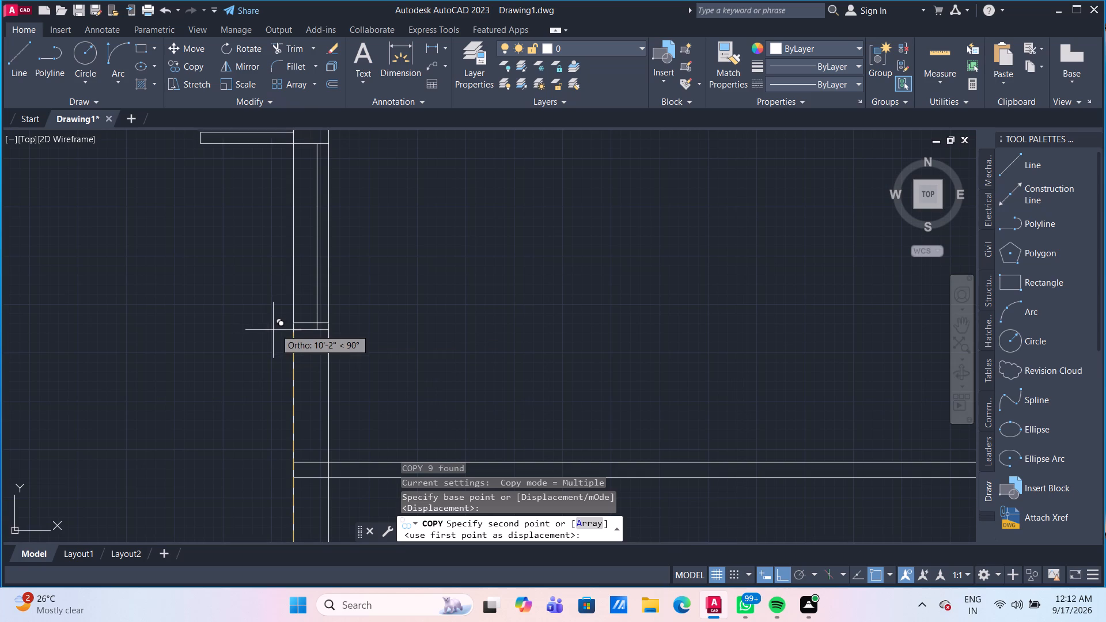
left_click(294, 327)
scroll(482, 334, "down", 1)
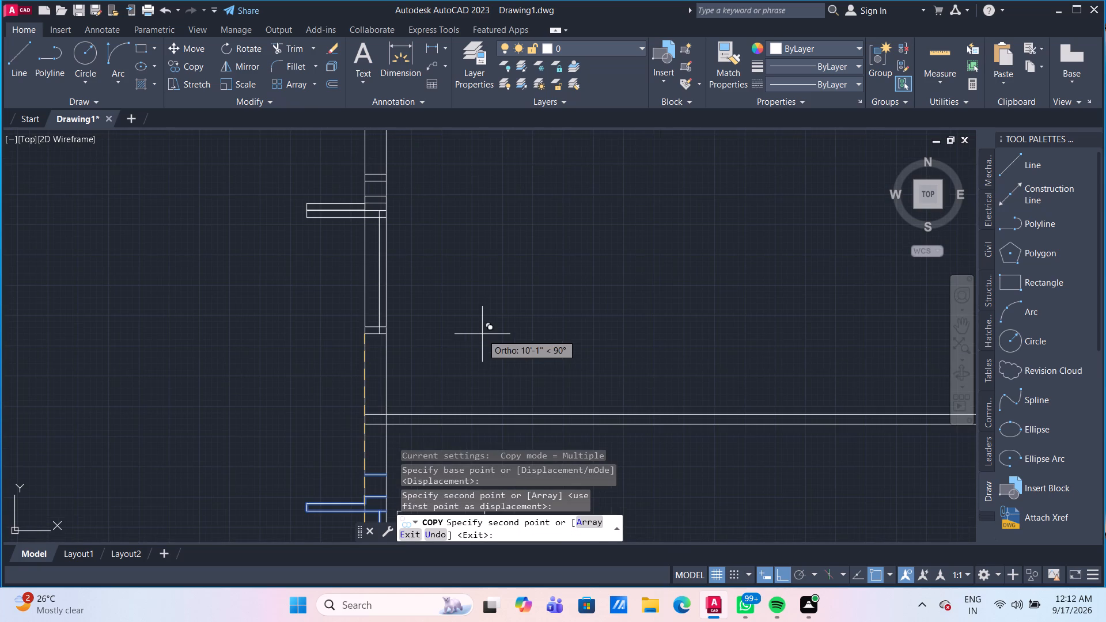
Place a spare copy of the window and sunshade group in the empty space above the left wall.
middle_click_drag(479, 351, 470, 381)
scroll(470, 381, "down", 1)
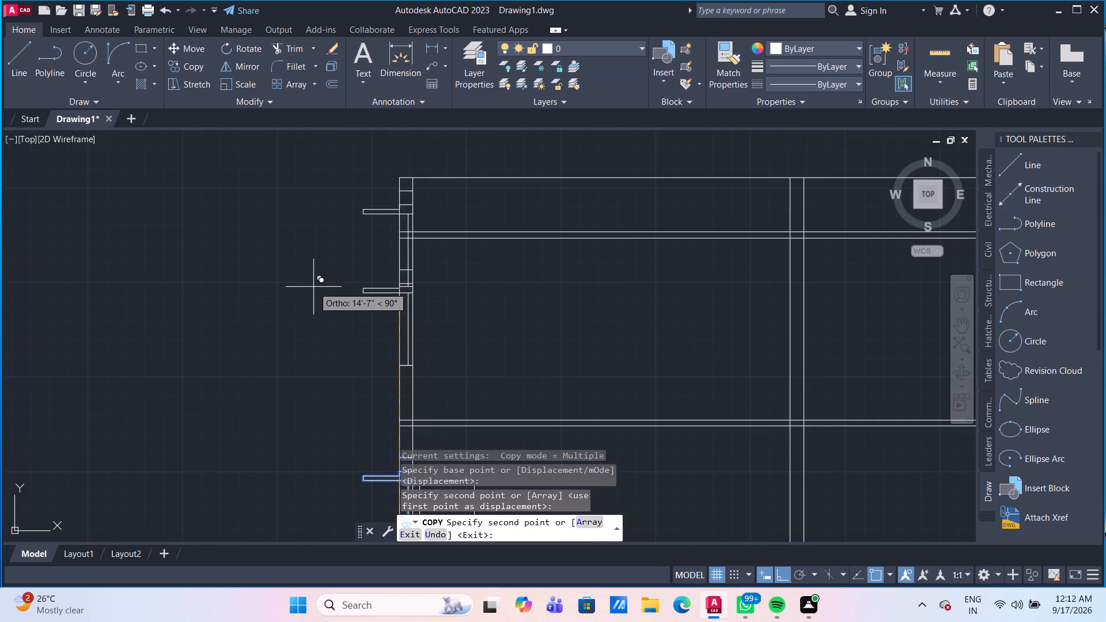
middle_click_drag(574, 313, 576, 364)
scroll(565, 218, "down", 2)
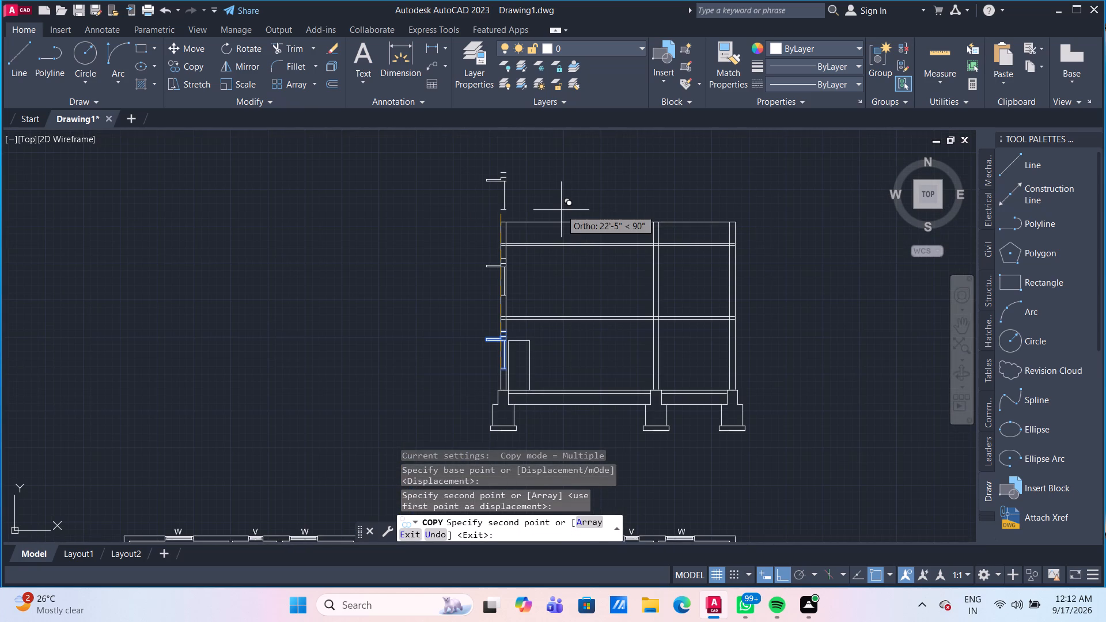
left_click(560, 206)
key("Escape")
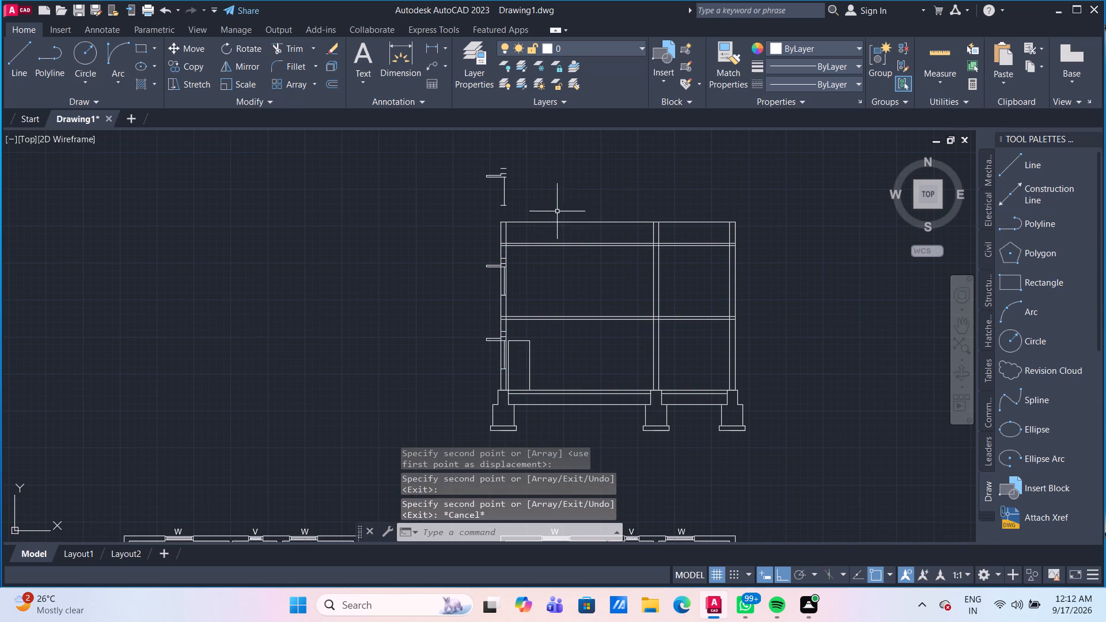
Trim the left wall's inner face line between the two slab lines at both the intermediate floor and the roof.
scroll(534, 295, "up", 3)
scroll(534, 295, "down", 2)
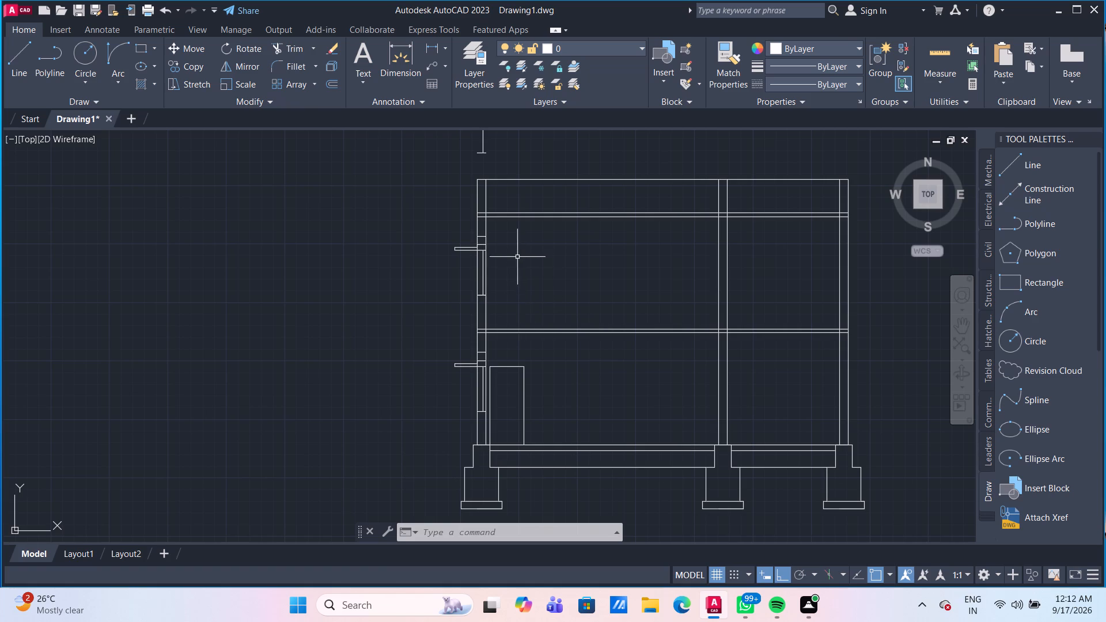
scroll(517, 256, "up", 1)
scroll(516, 262, "down", 1)
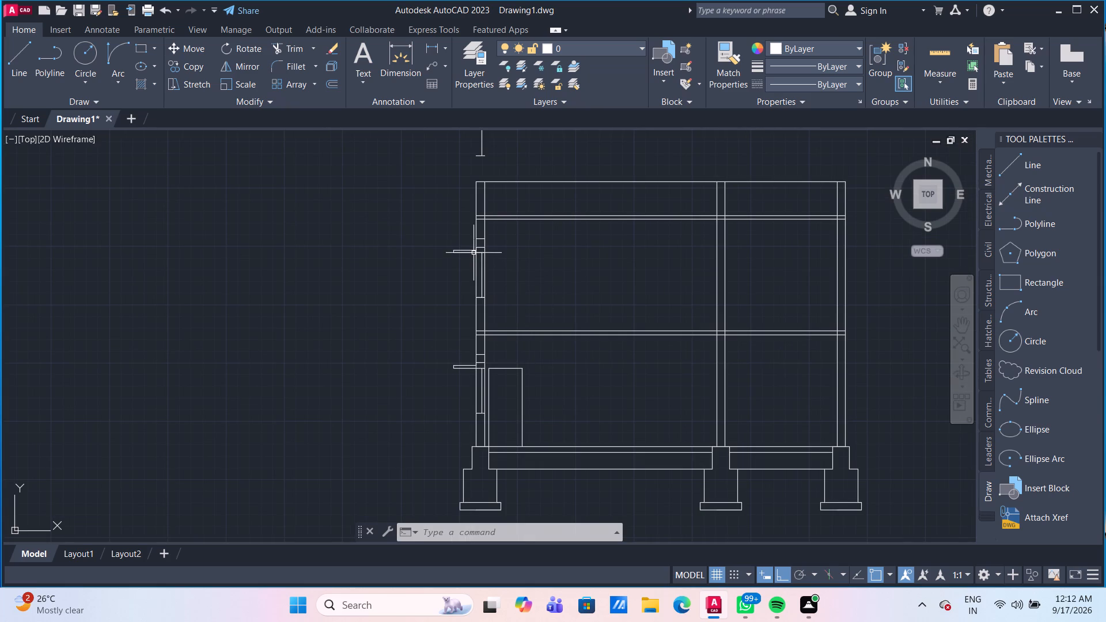
scroll(474, 259, "up", 1)
middle_click_drag(527, 339, 515, 282)
scroll(515, 295, "up", 1)
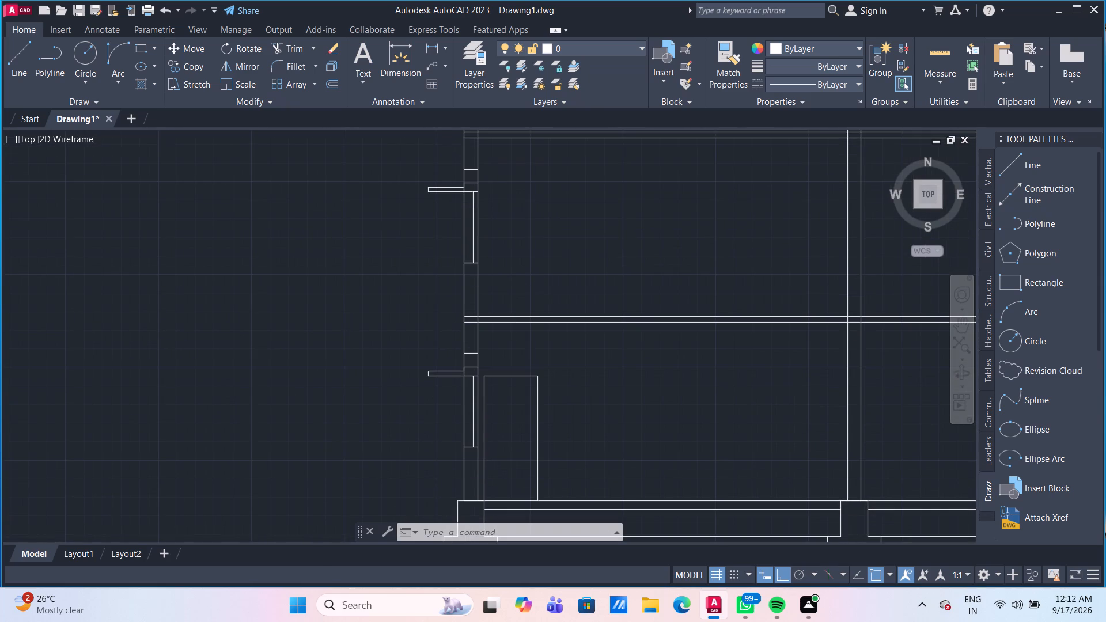
type("TR")
key("Return")
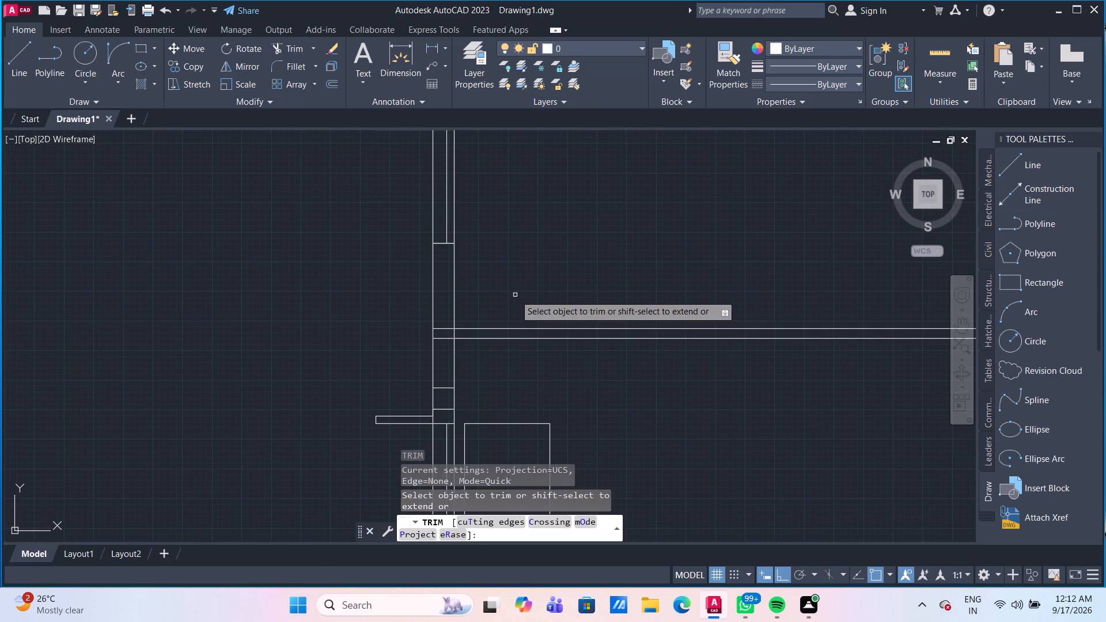
left_click(454, 335)
scroll(499, 274, "down", 3)
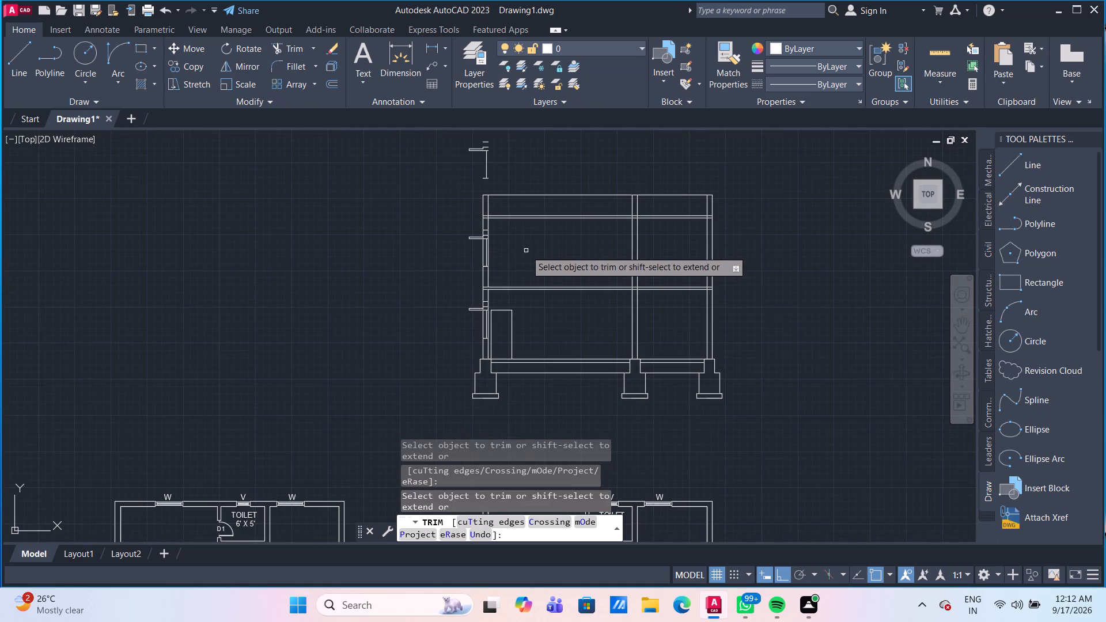
middle_click_drag(526, 251, 502, 338)
scroll(480, 305, "up", 3)
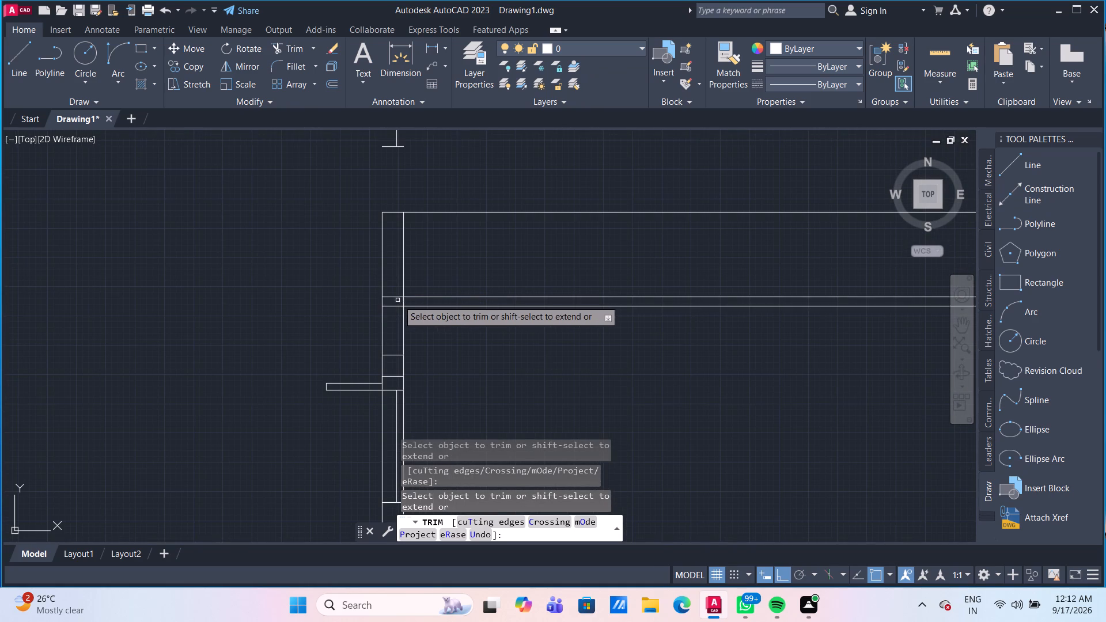
left_click(403, 302)
scroll(550, 205, "down", 3)
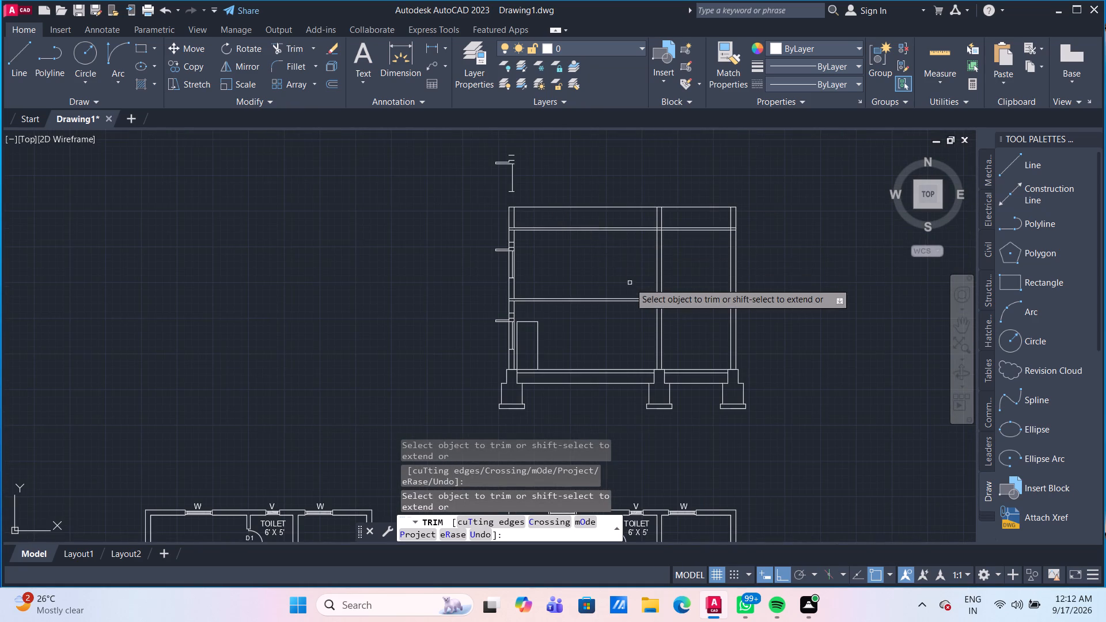
middle_click_drag(631, 282, 561, 264)
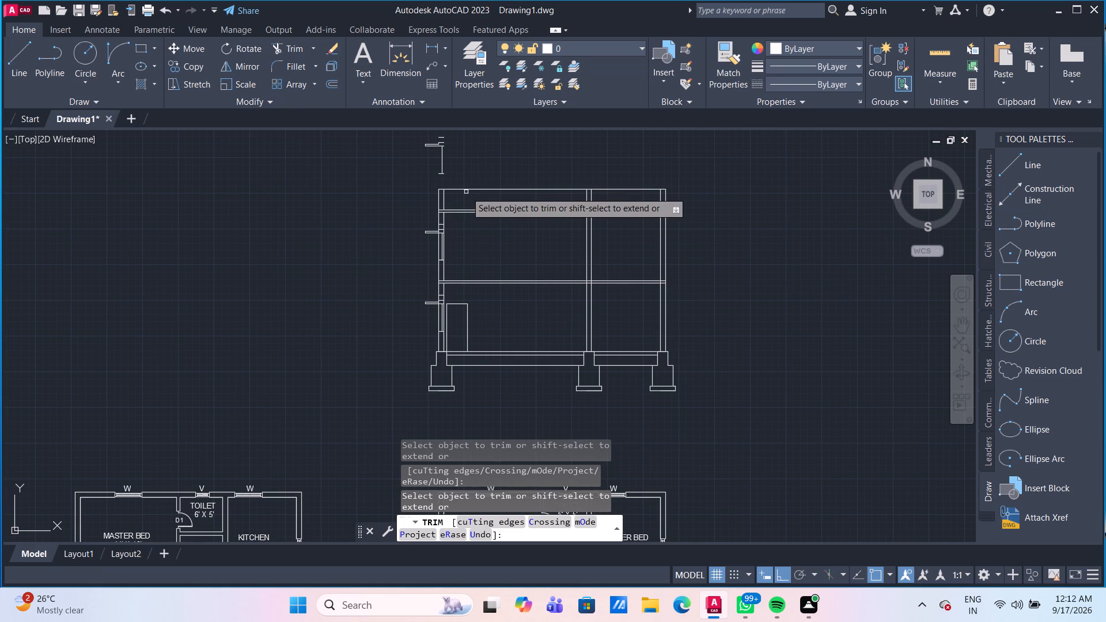
middle_click_drag(474, 149, 459, 214)
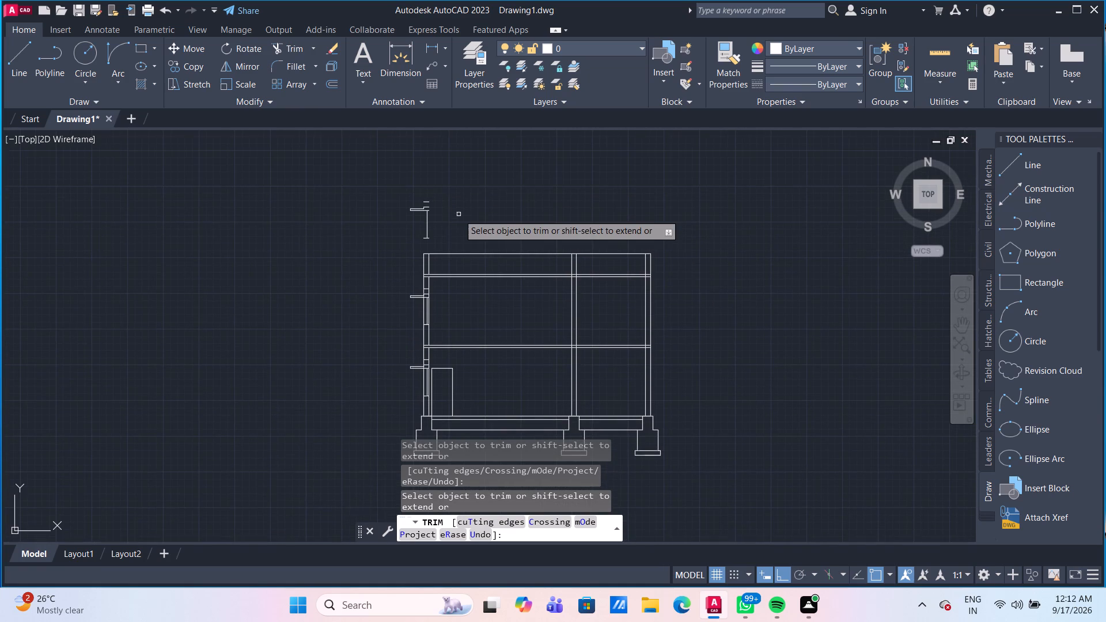
scroll(455, 219, "up", 1)
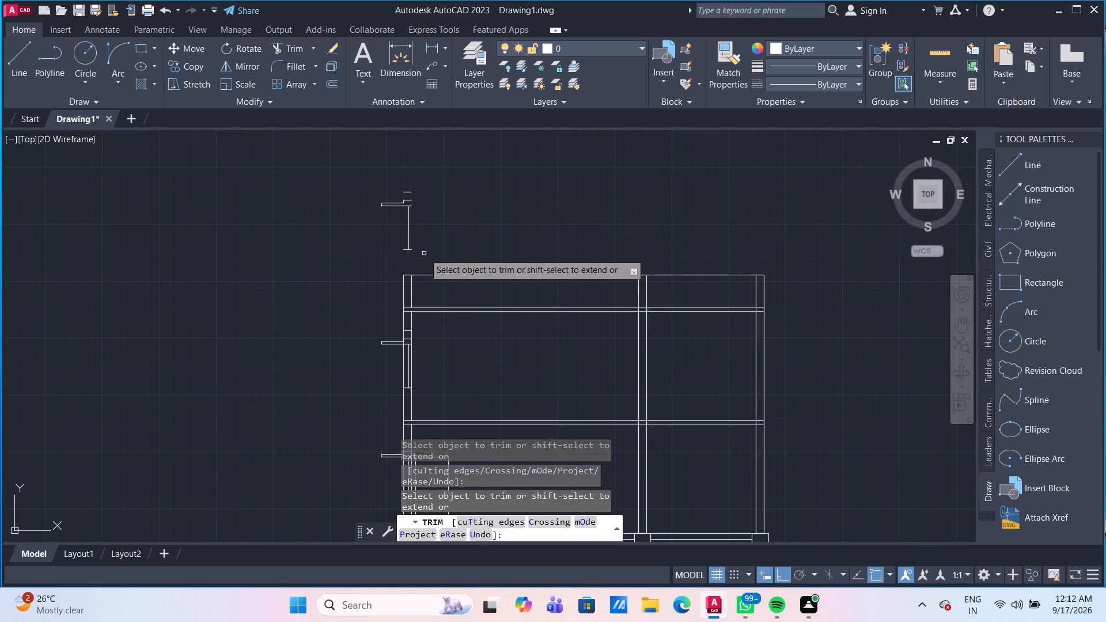
key("Escape")
Mirror the spare window and sunshade group about a vertical line through its sunshade's outer end, erasing the source.
left_click_drag(426, 253, 415, 225)
left_click(339, 171)
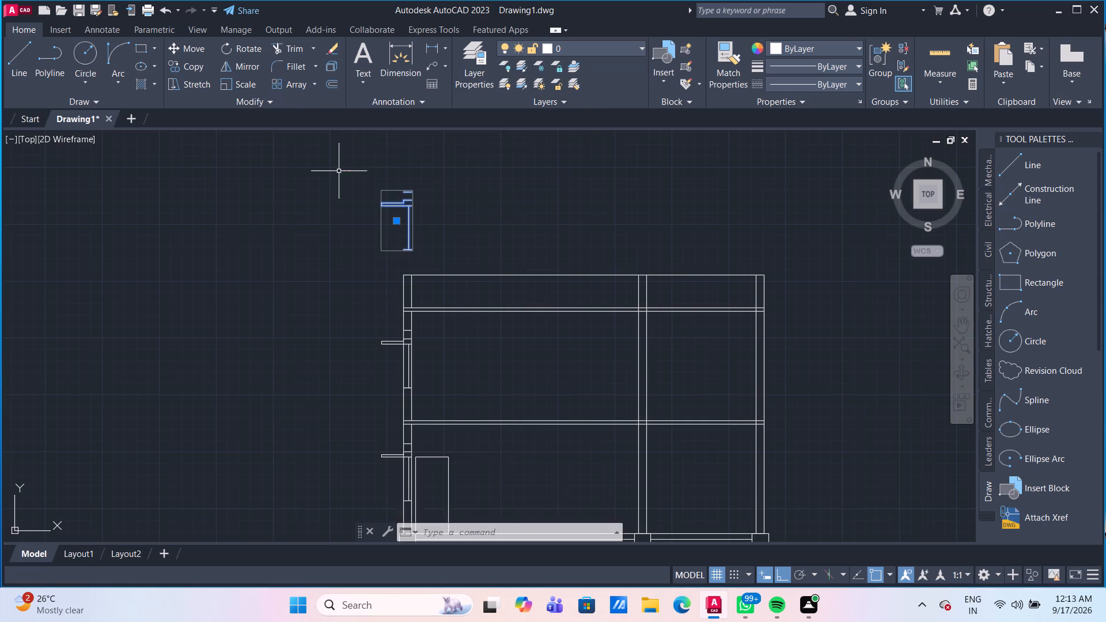
left_click(224, 61)
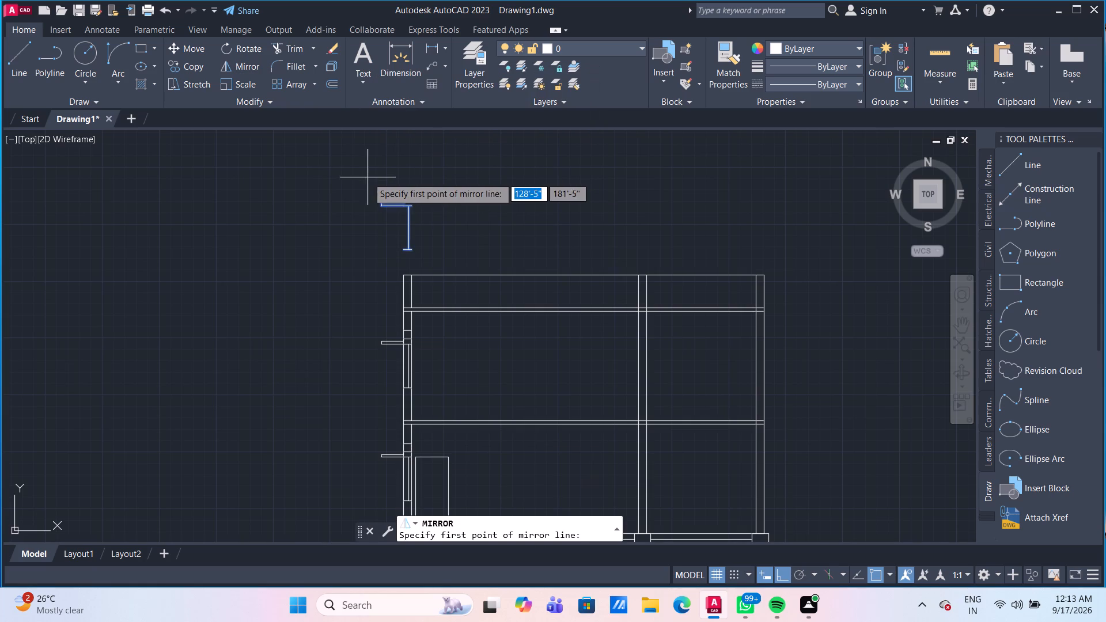
left_click_drag(382, 200, 368, 199)
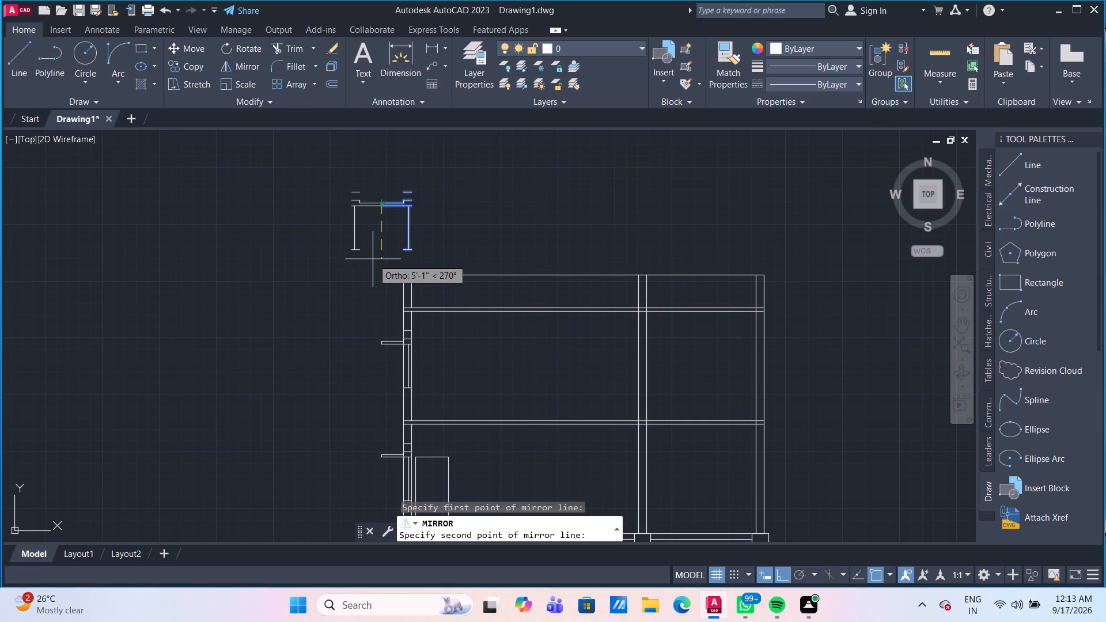
left_click(373, 259)
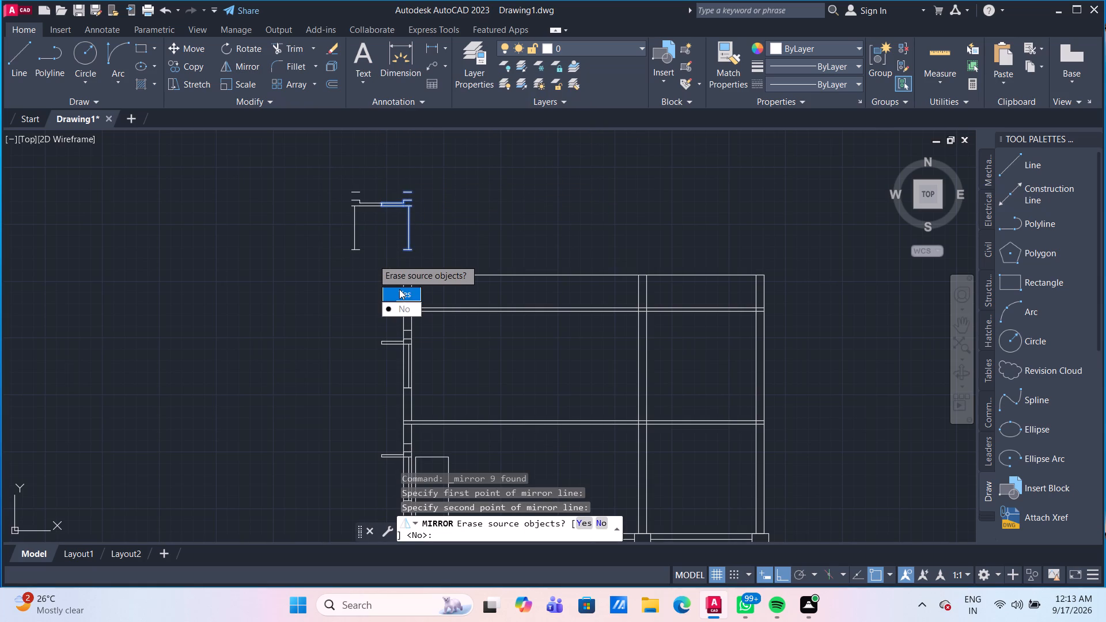
left_click_drag(399, 289, 373, 259)
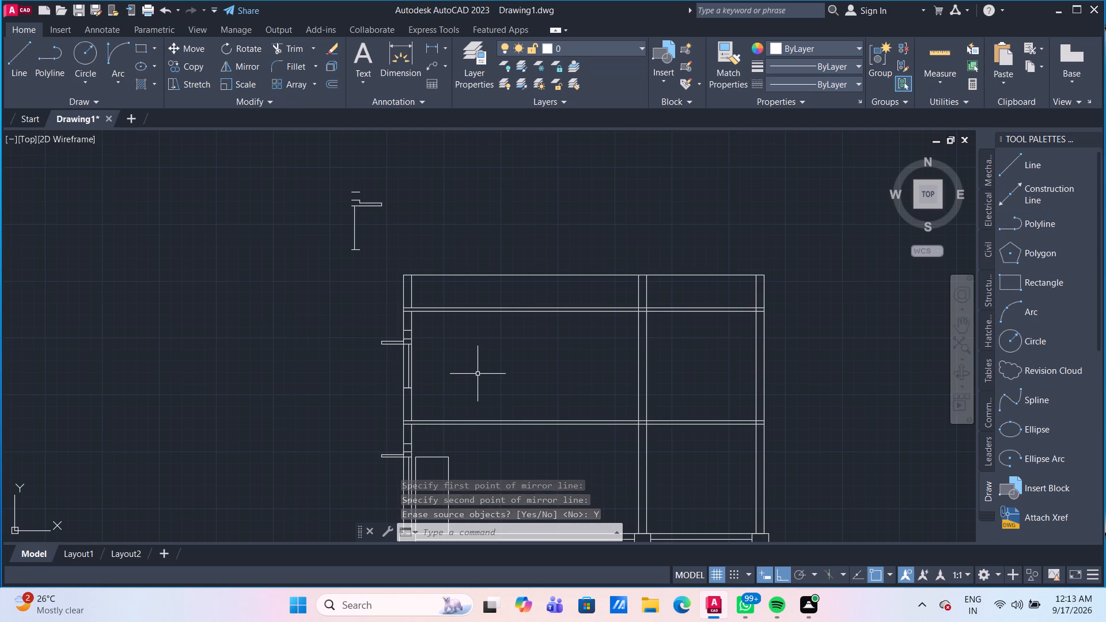
Draw a horizontal guide line from the upper-floor window sill on the left wall to the right wall's inner face.
left_click(29, 60)
scroll(441, 363, "up", 2)
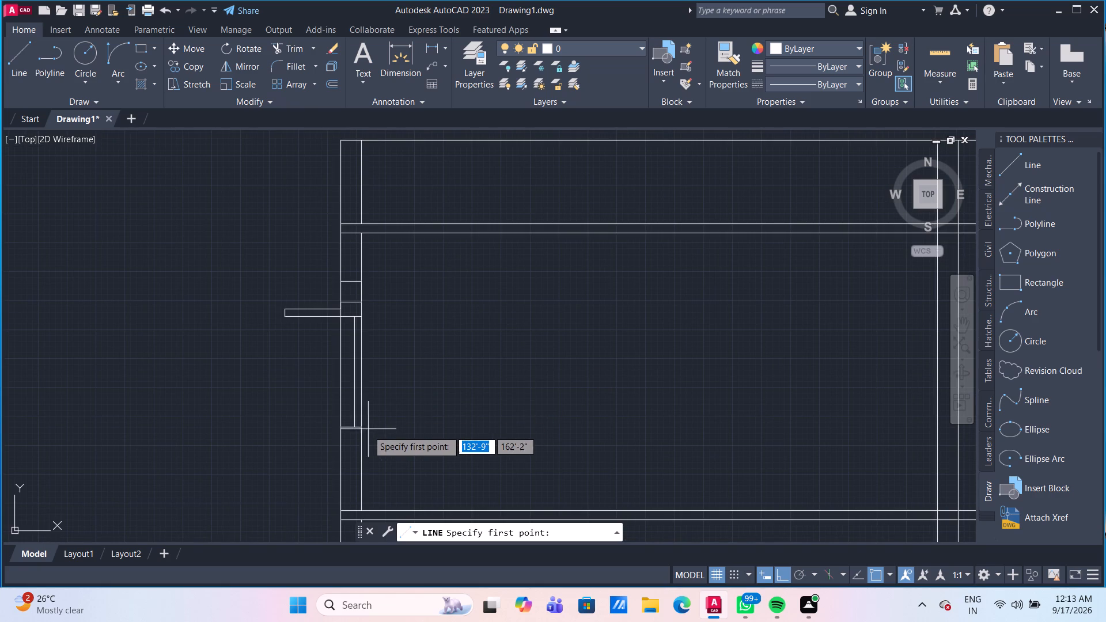
left_click_drag(362, 430, 369, 427)
scroll(668, 415, "down", 1)
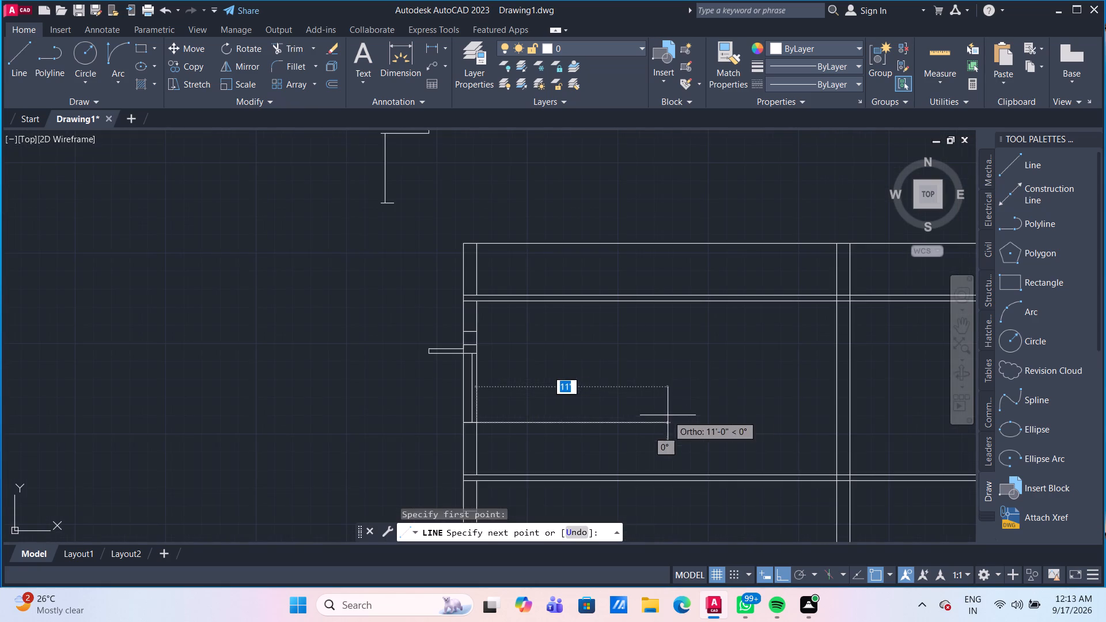
scroll(756, 401, "down", 1)
middle_click_drag(756, 401, 499, 307)
scroll(647, 275, "up", 2)
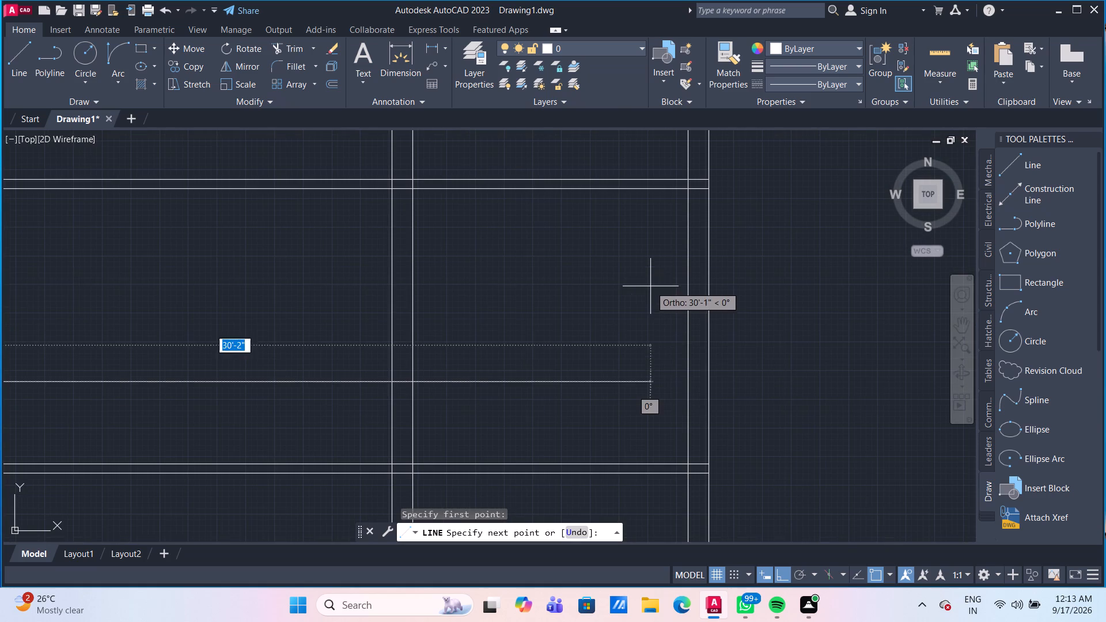
left_click(686, 381)
key("Escape")
Draw a horizontal guide line from the ground-floor window sill on the left wall to the right wall's inner face.
scroll(626, 290, "down", 1)
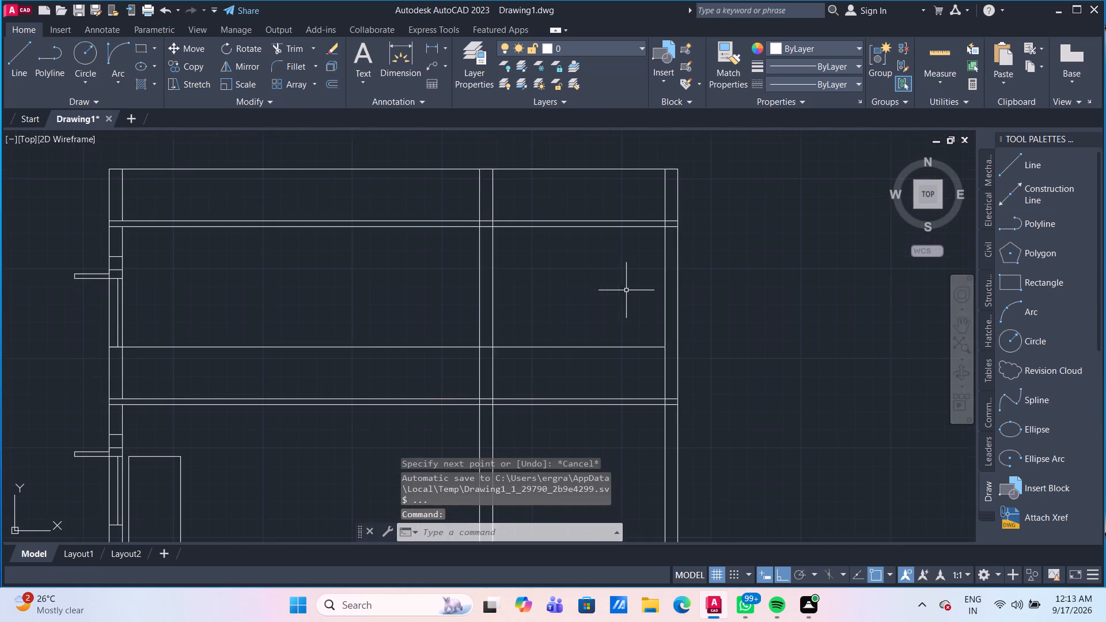
scroll(450, 327, "down", 1)
middle_click_drag(450, 327, 449, 254)
scroll(450, 256, "down", 1)
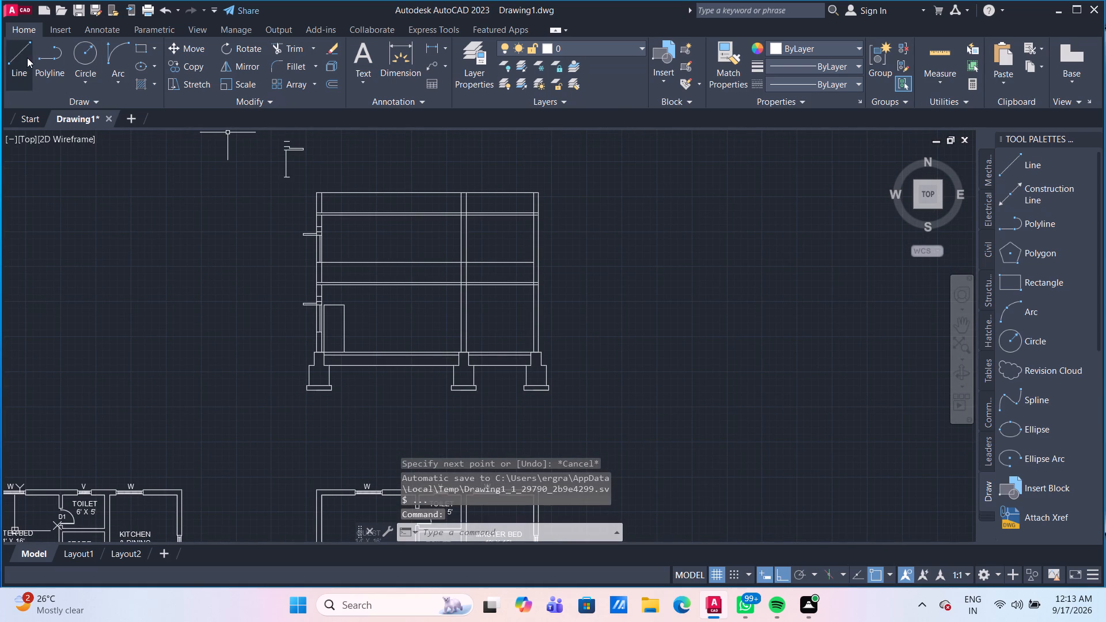
left_click(27, 58)
scroll(325, 340, "up", 3)
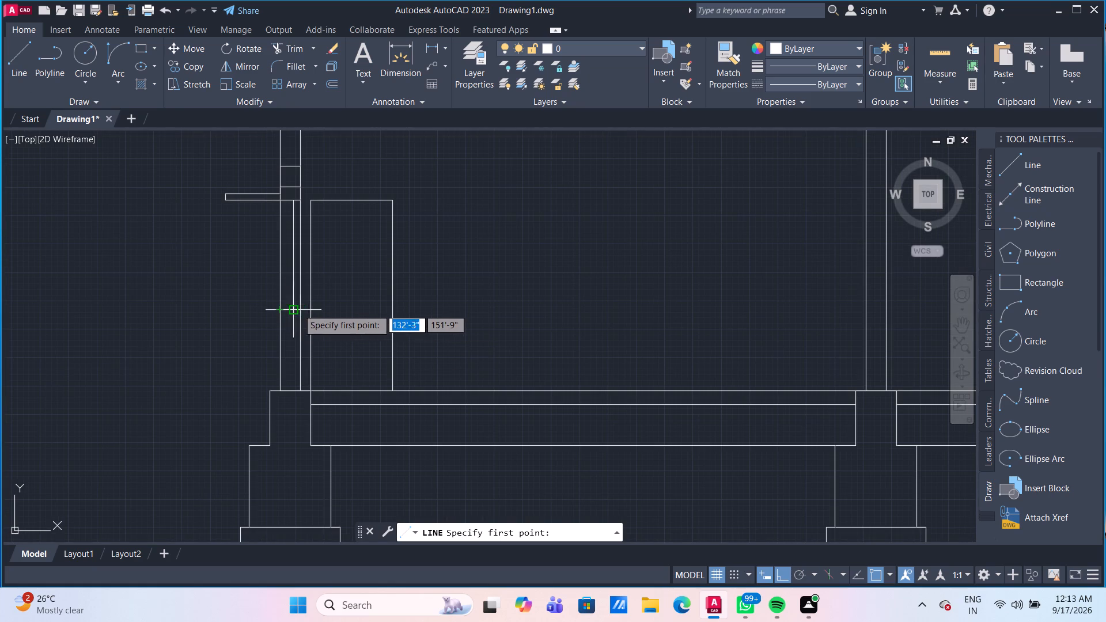
left_click(301, 310)
scroll(810, 307, "down", 2)
middle_click_drag(870, 299, 568, 282)
scroll(741, 276, "down", 1)
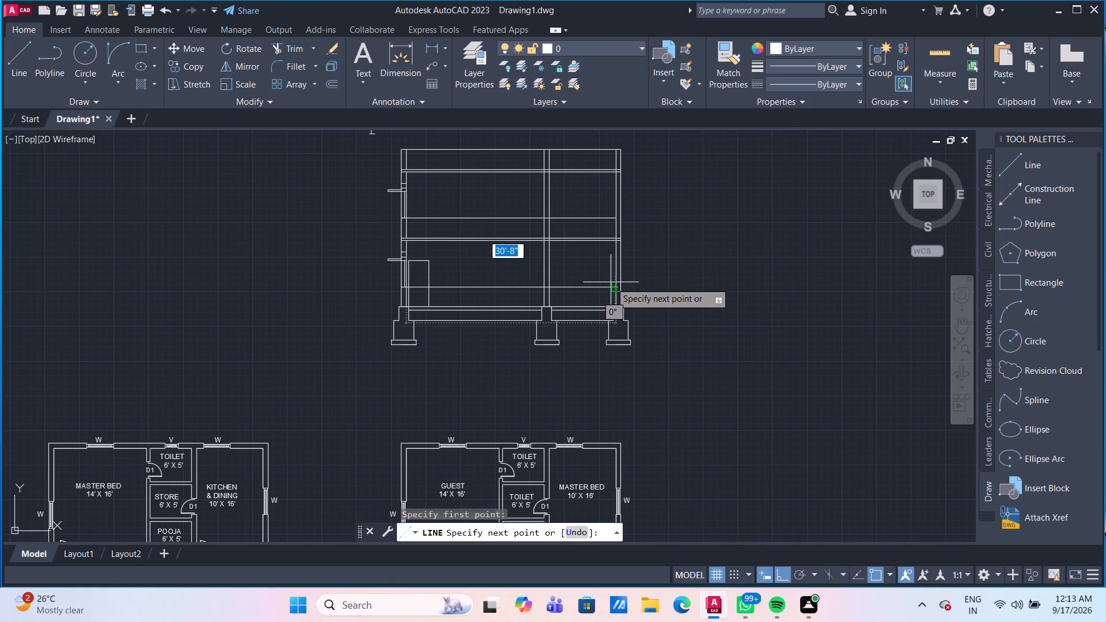
left_click(615, 283)
key("Escape")
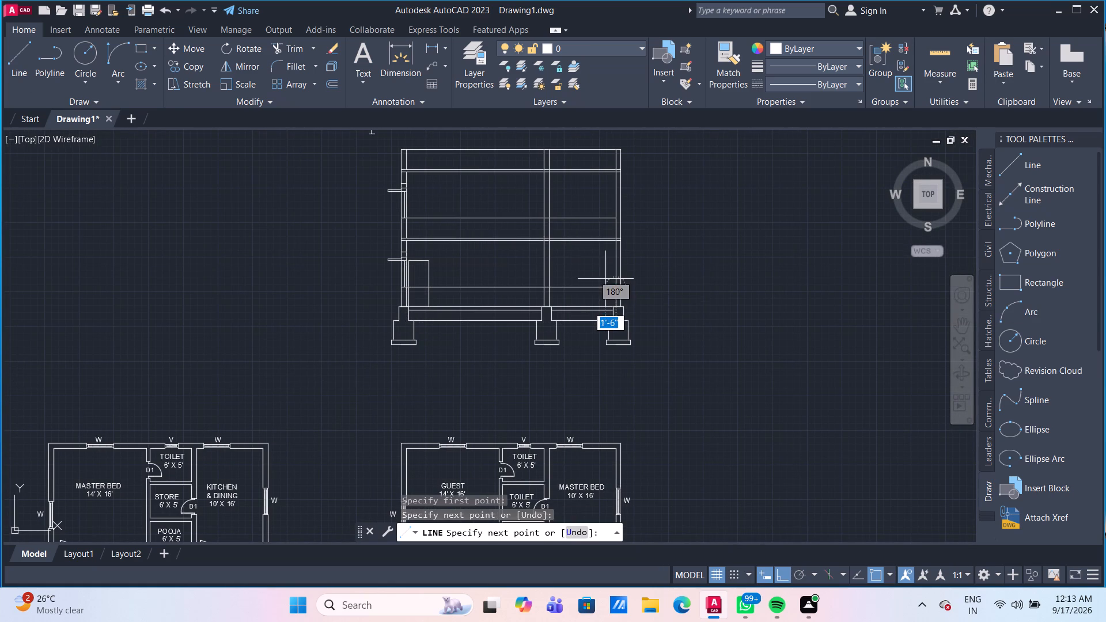
Copy the mirrored window group from its sill's inner corner to both guide-line ends on the right wall, one per floor.
middle_click_drag(557, 195, 547, 310)
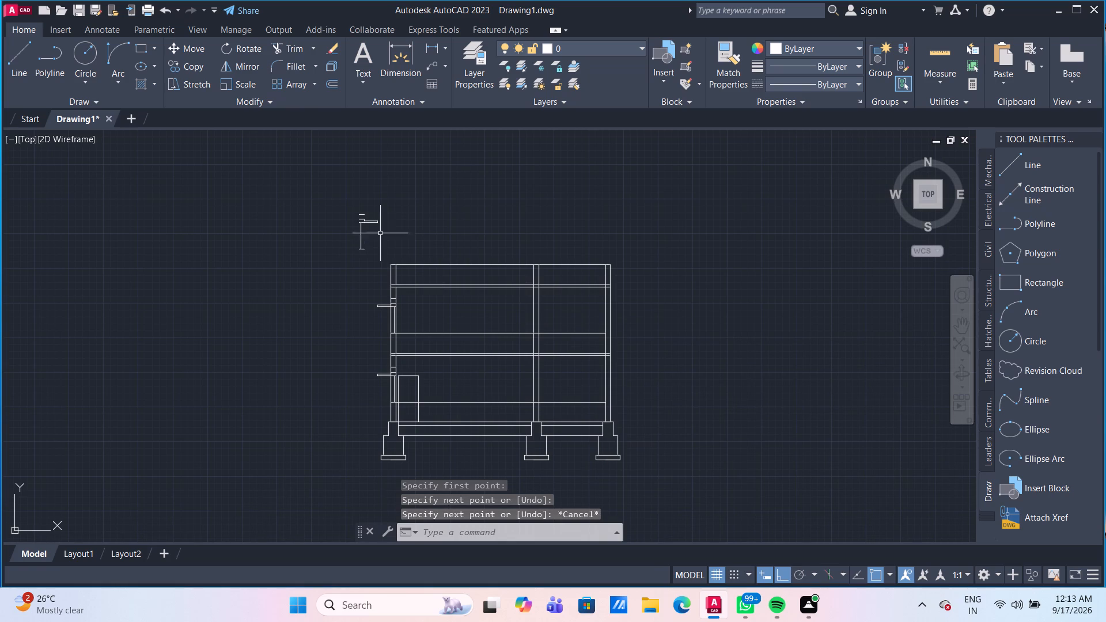
left_click(373, 222)
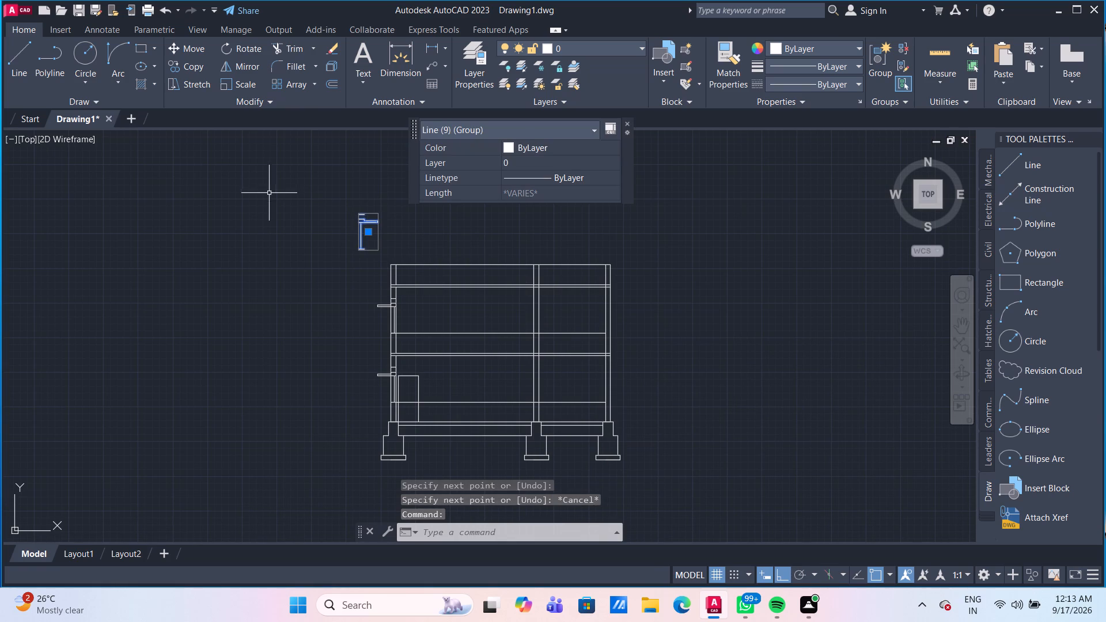
type("CO")
key("Return")
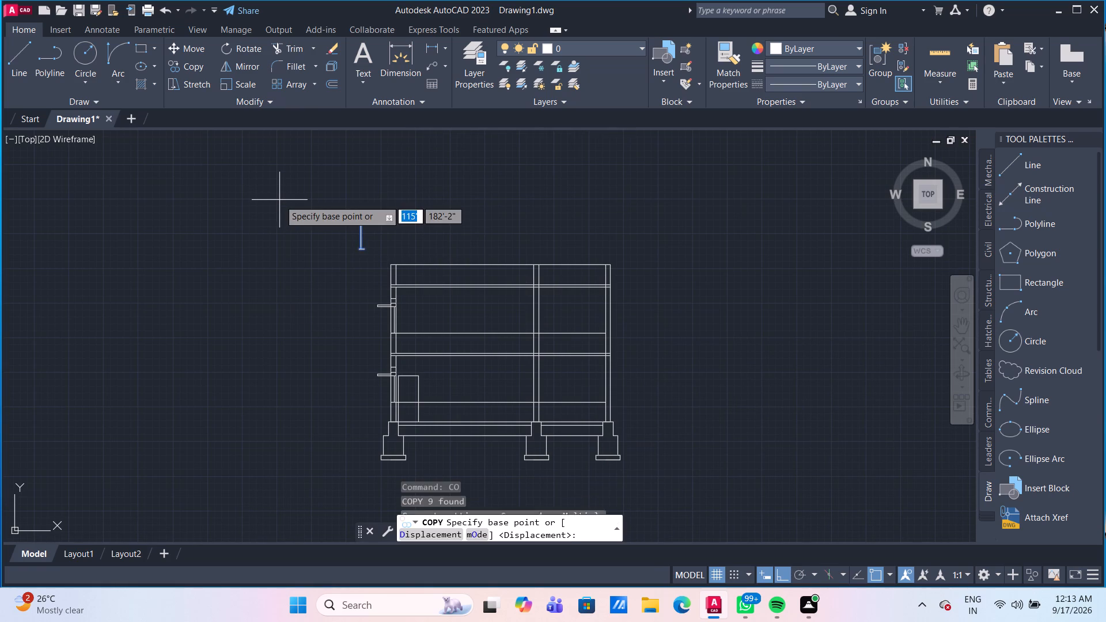
scroll(340, 255, "up", 3)
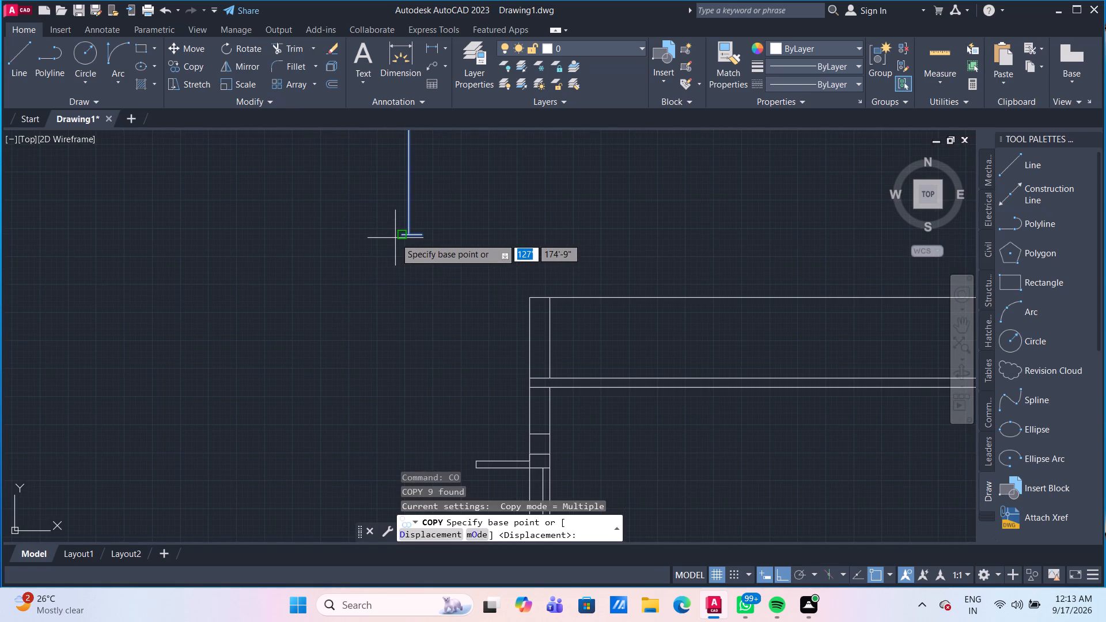
left_click(397, 236)
scroll(757, 281, "down", 3)
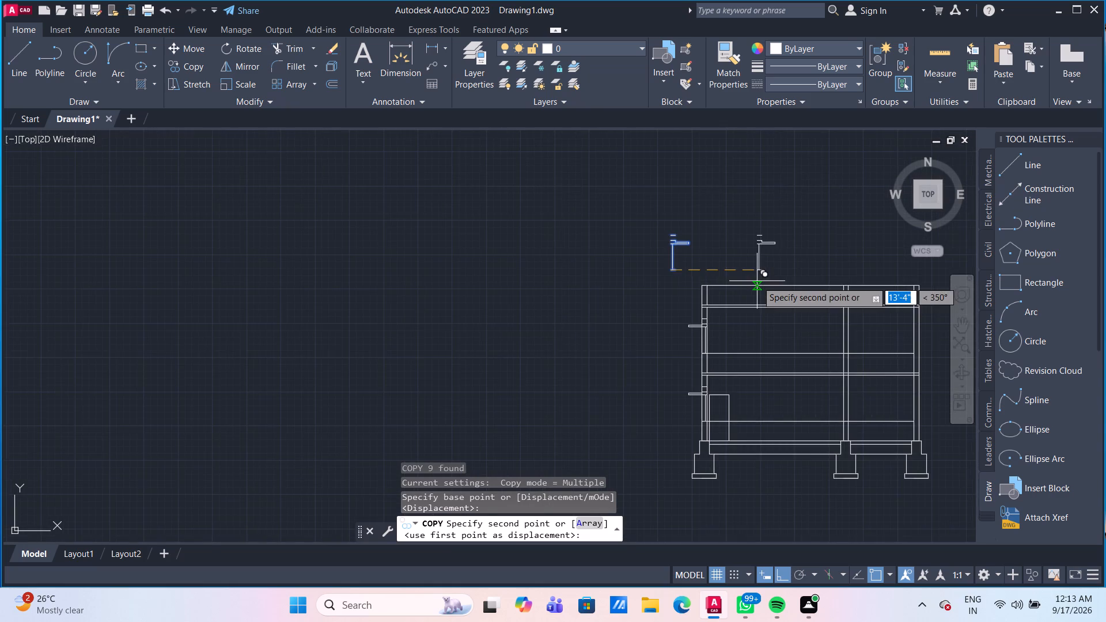
middle_click_drag(757, 281, 287, 230)
scroll(389, 241, "up", 2)
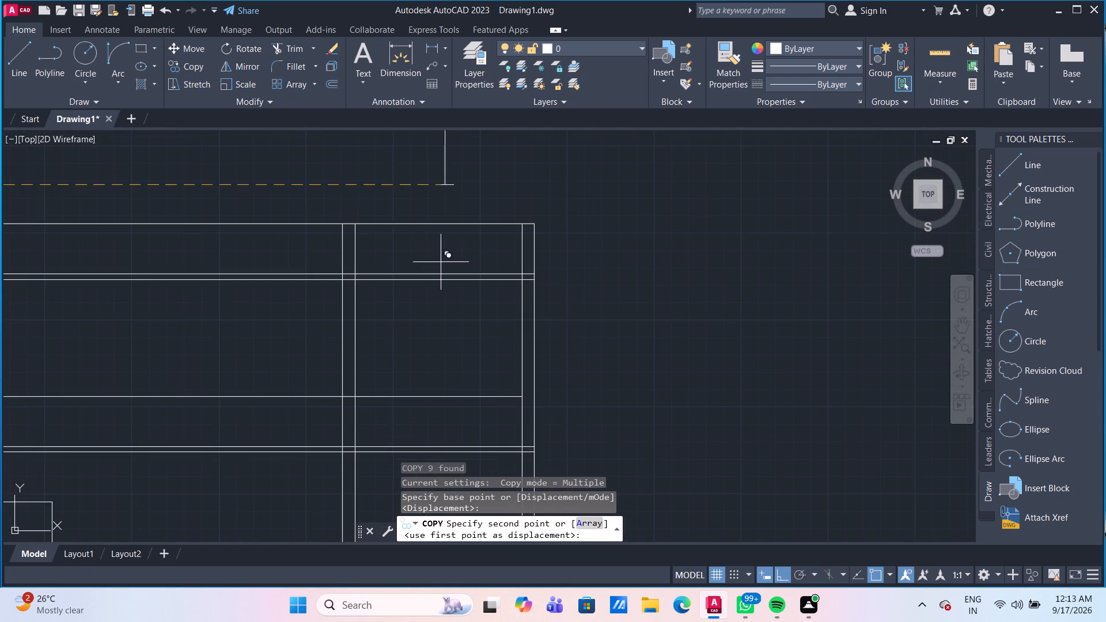
middle_click_drag(529, 317, 487, 234)
left_click(478, 313)
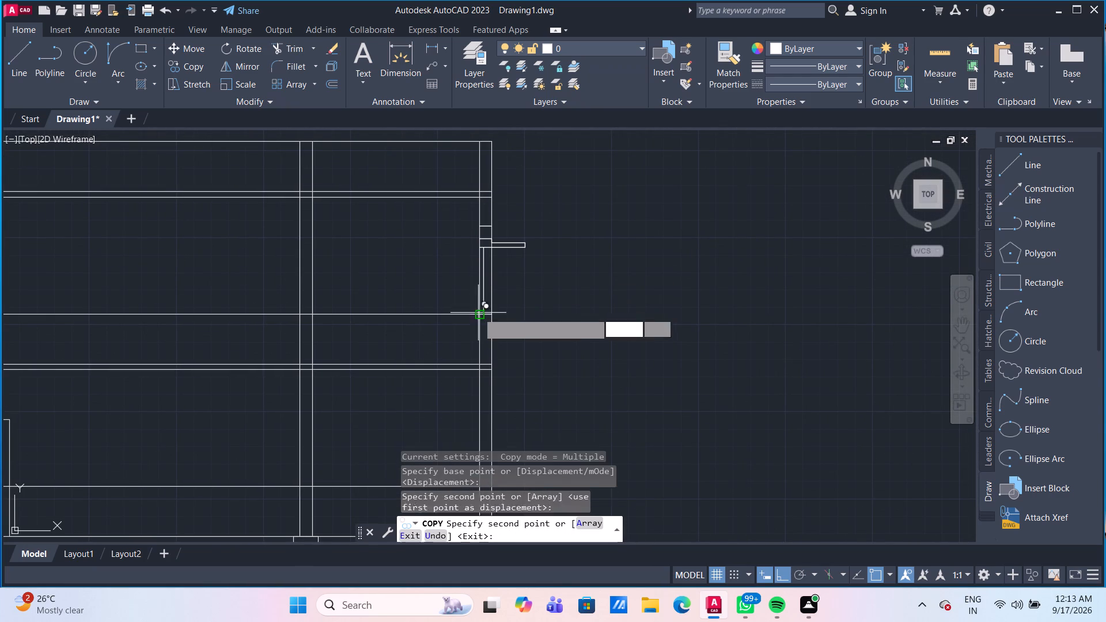
middle_click_drag(528, 350, 522, 196)
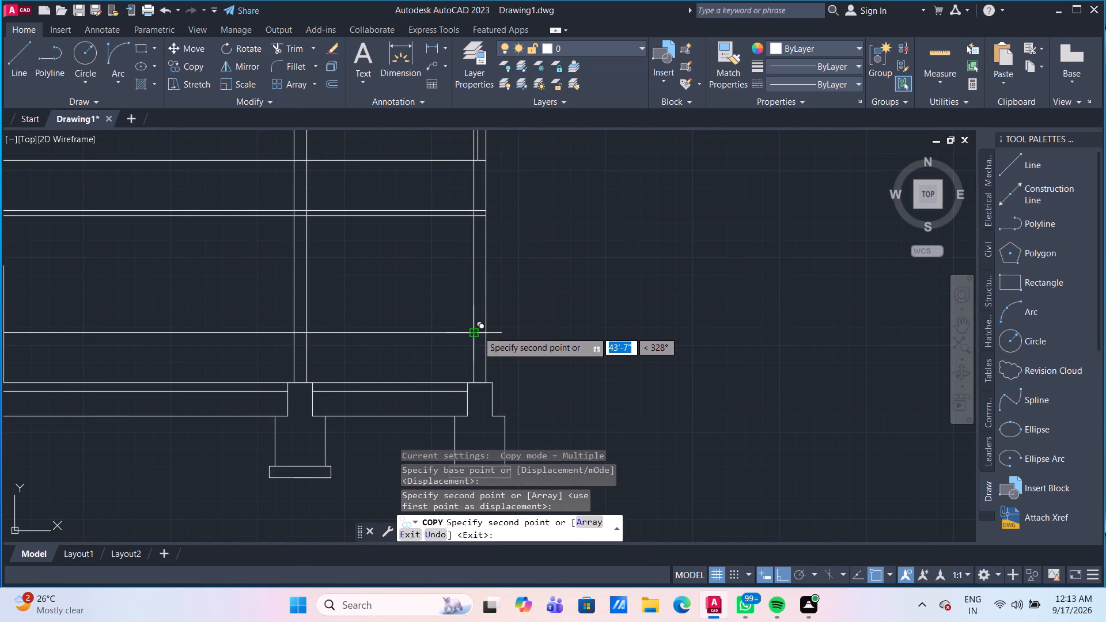
left_click(478, 332)
key("Escape")
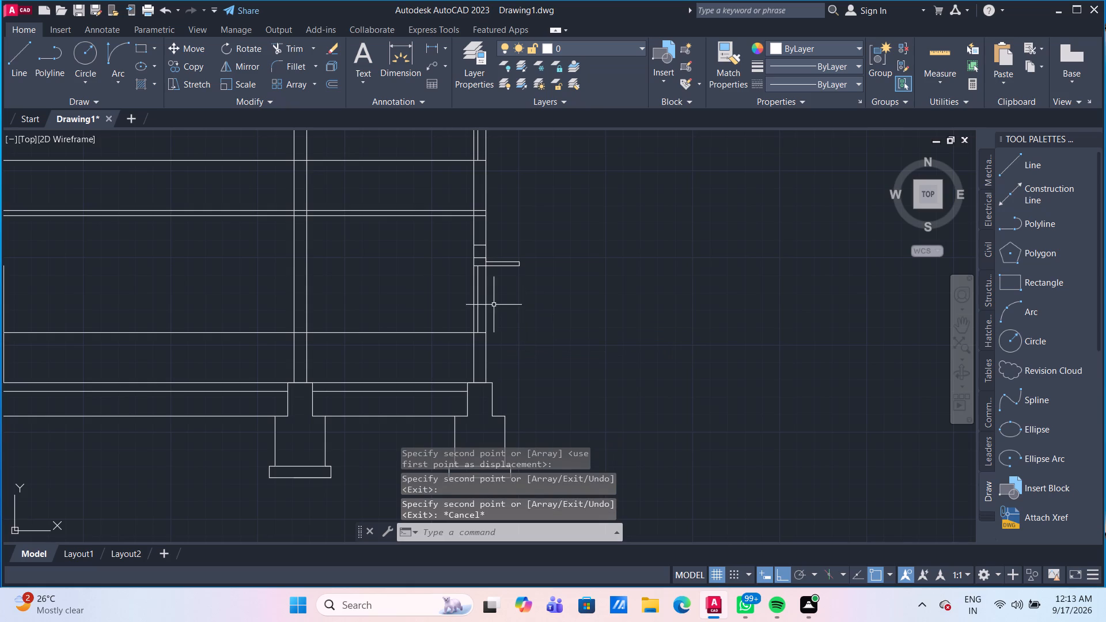
Erase the two horizontal sill guide lines across the ground and upper floors.
scroll(380, 308, "down", 1)
left_click(386, 325)
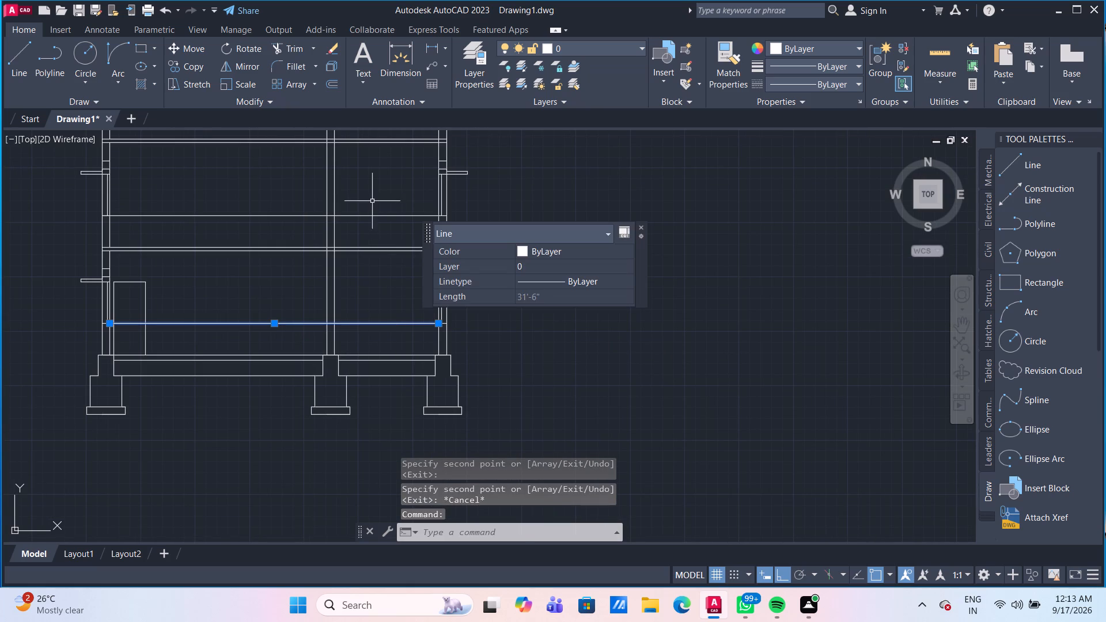
left_click(367, 217)
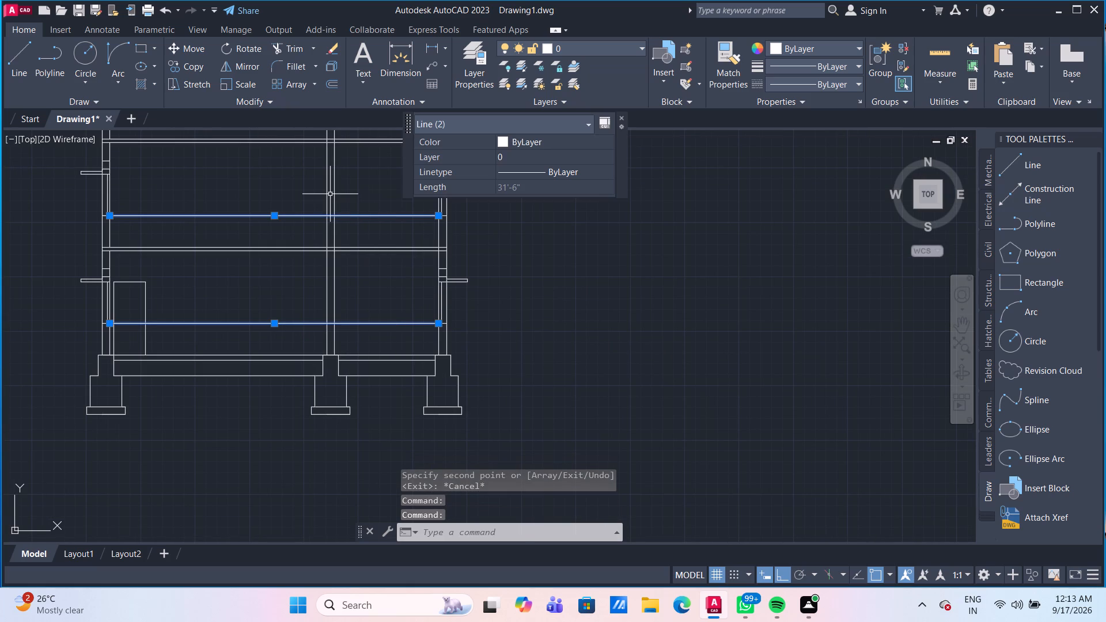
key("Delete")
Erase the spare mirrored window and sunshade group above the section.
scroll(325, 200, "down", 2)
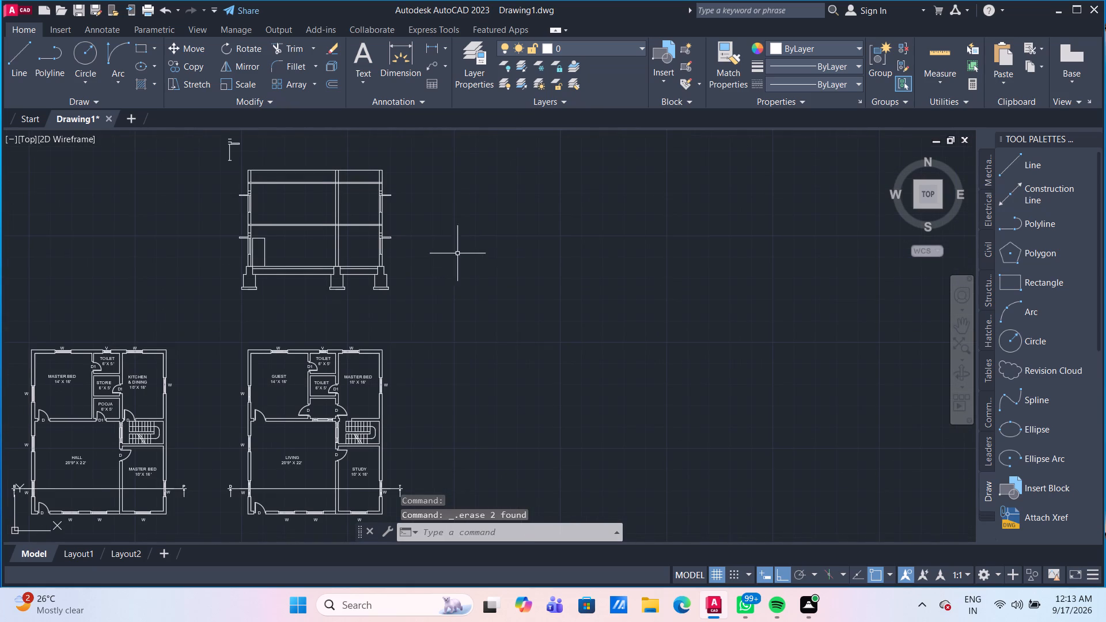
middle_click_drag(471, 262, 476, 265)
middle_click_drag(295, 131, 359, 234)
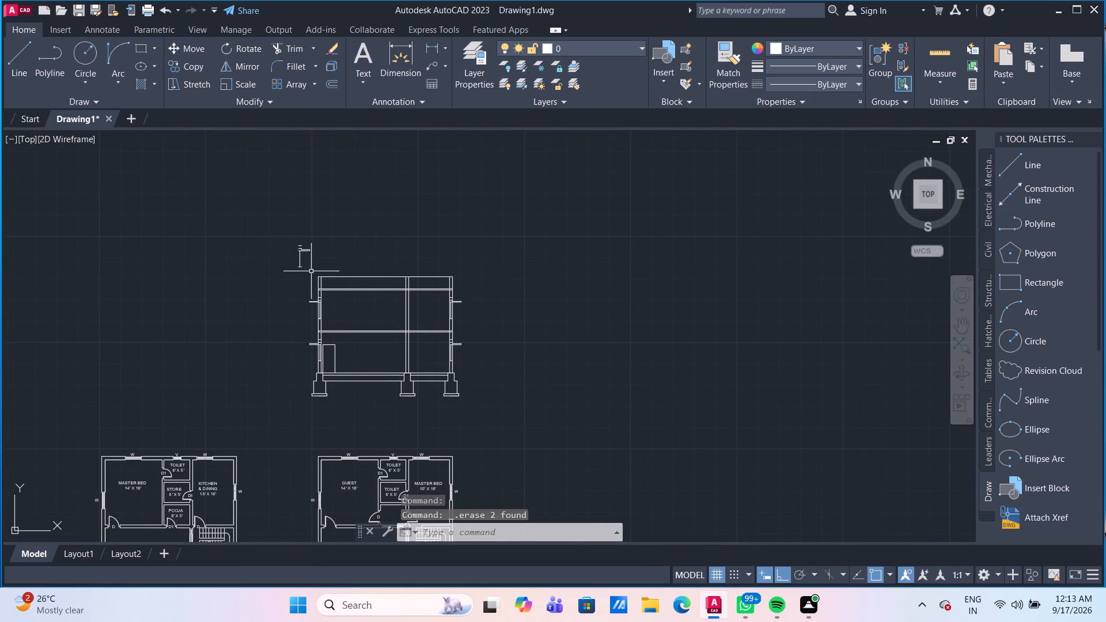
left_click_drag(310, 272, 308, 262)
left_click(273, 195)
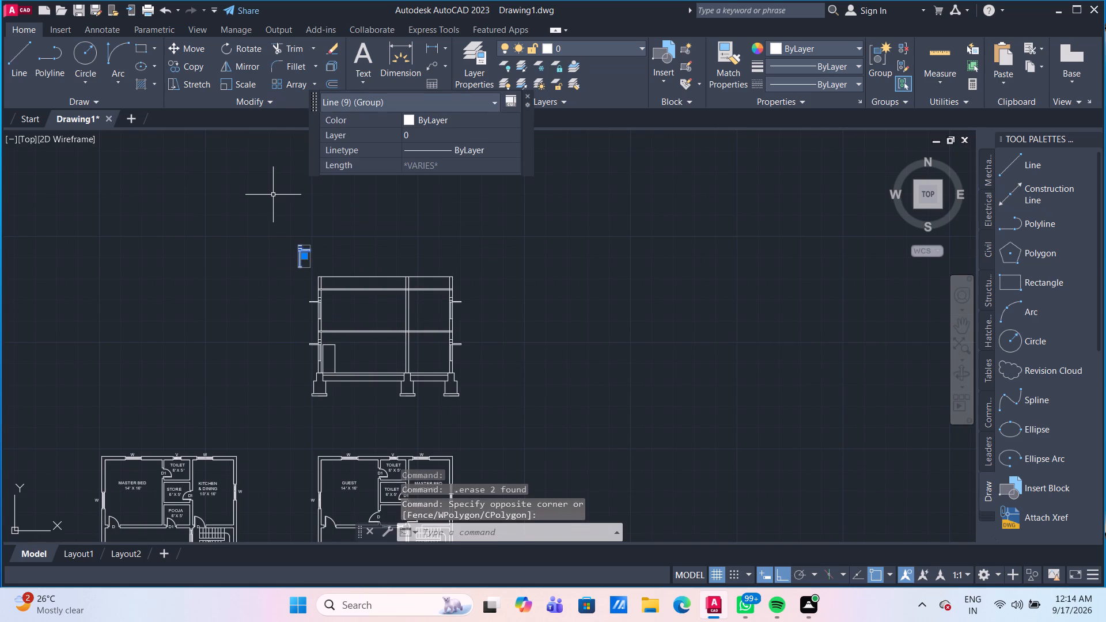
key("Delete")
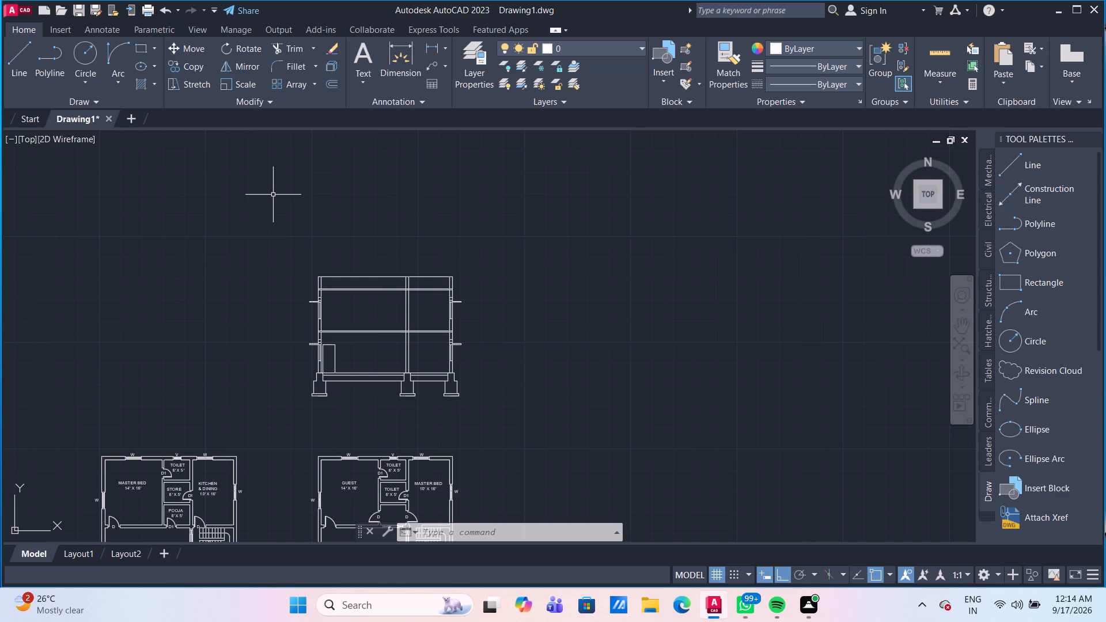
Trim both interior wall lines above the roof slab and where they cross through the roof slab's thickness.
scroll(385, 317, "up", 1)
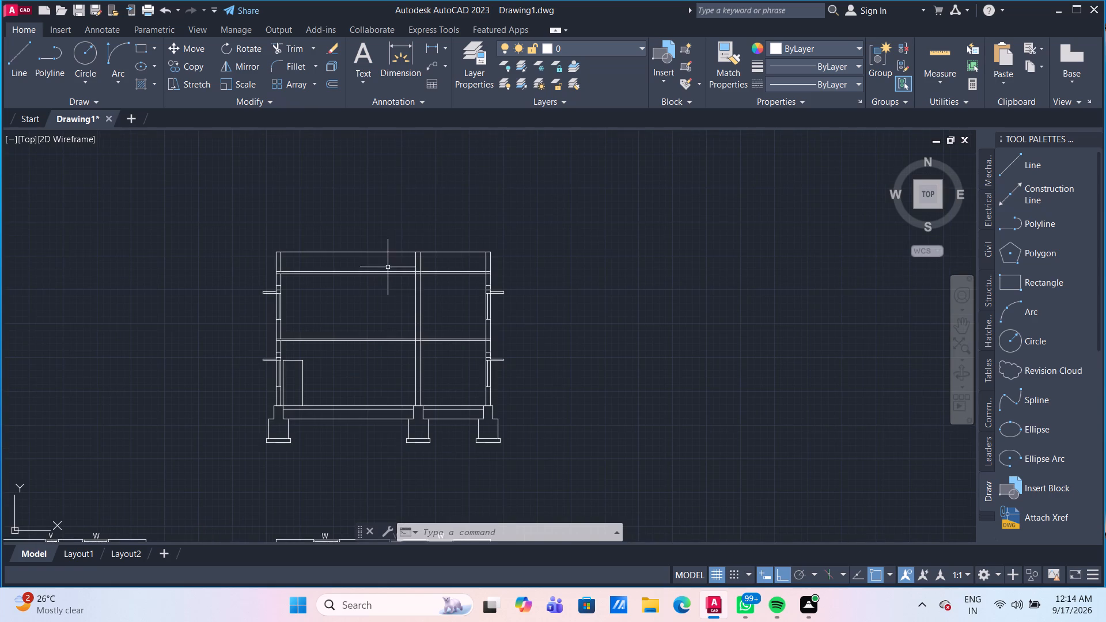
scroll(385, 308, "up", 1)
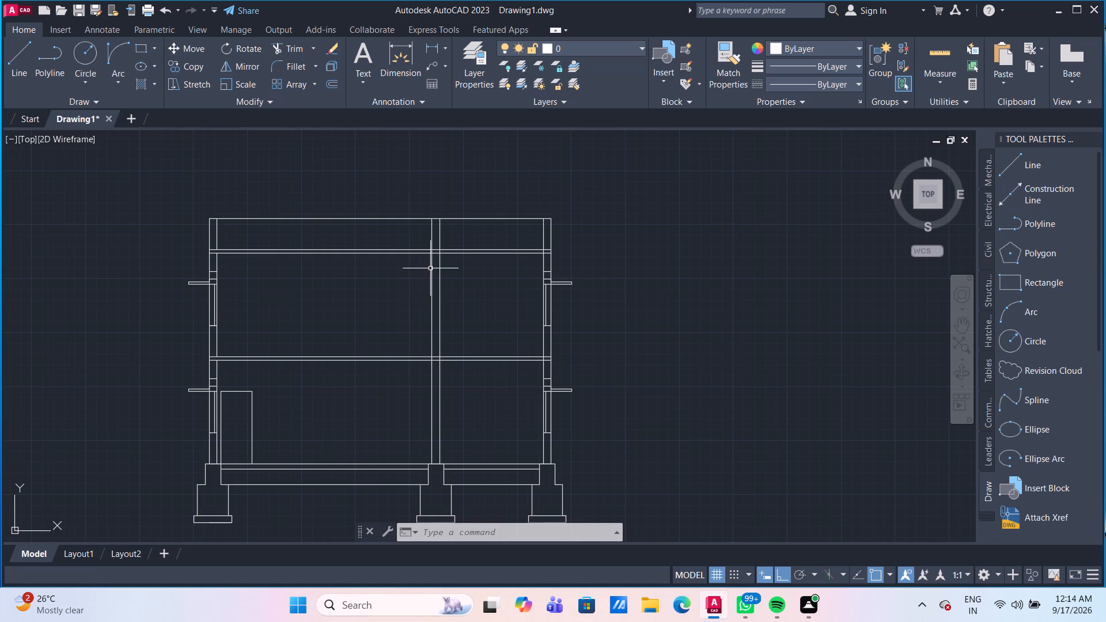
middle_click_drag(430, 268, 423, 308)
scroll(431, 287, "up", 2)
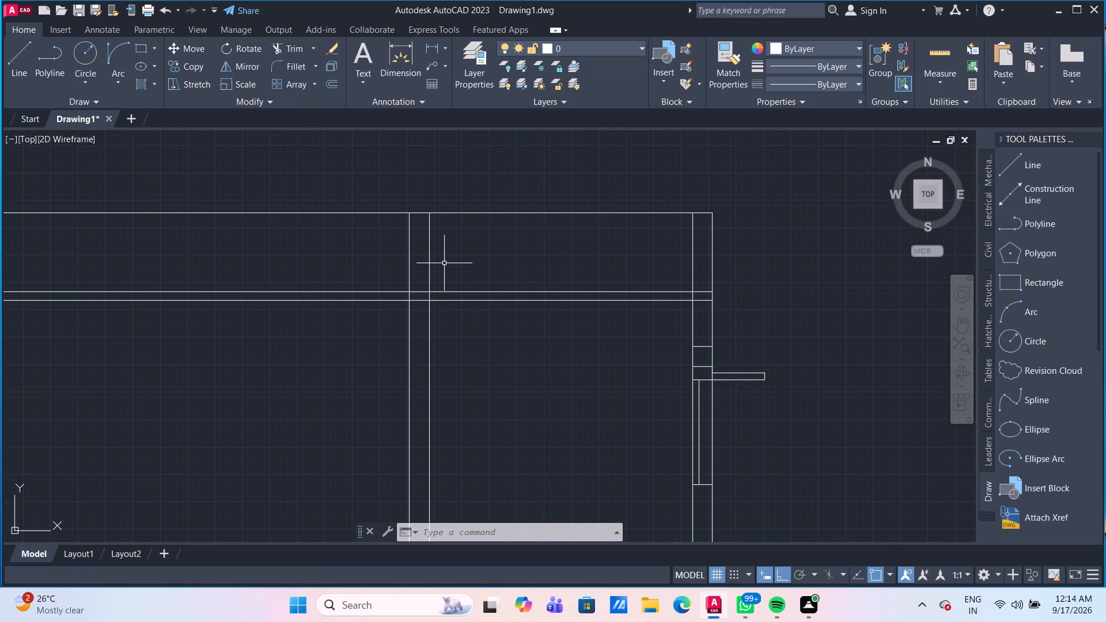
type("TR")
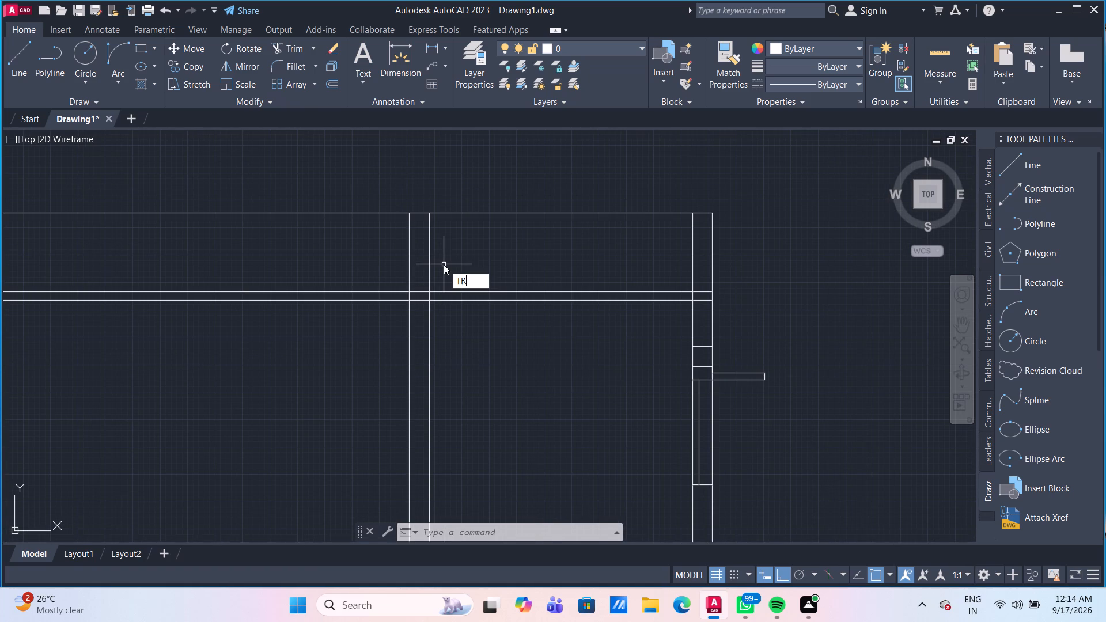
key("Return")
left_click(444, 264)
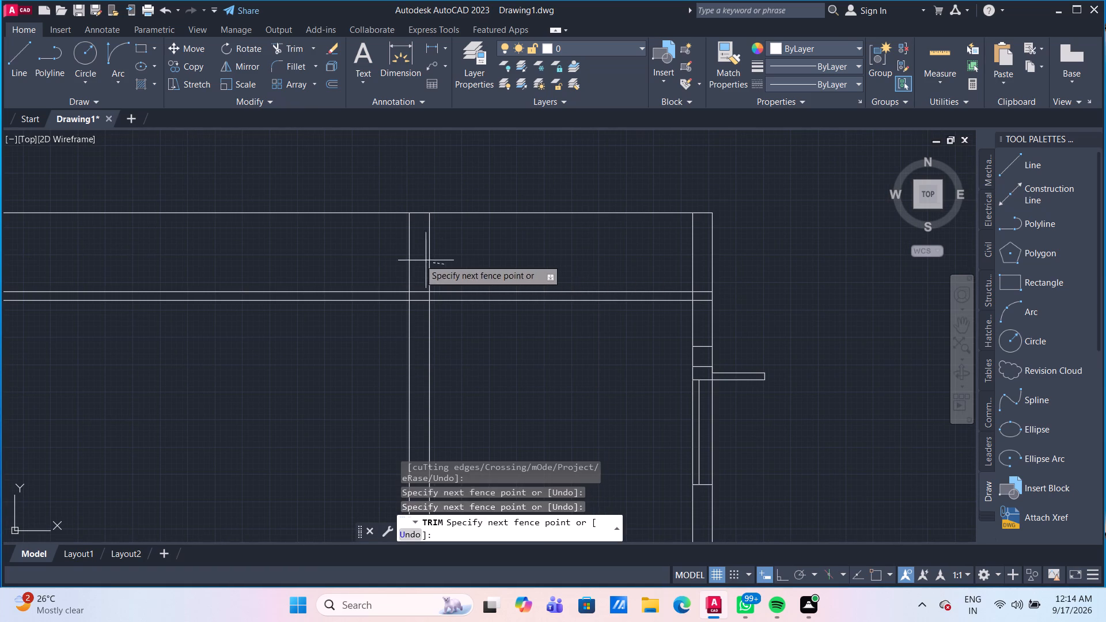
left_click(366, 253)
scroll(392, 283, "up", 1)
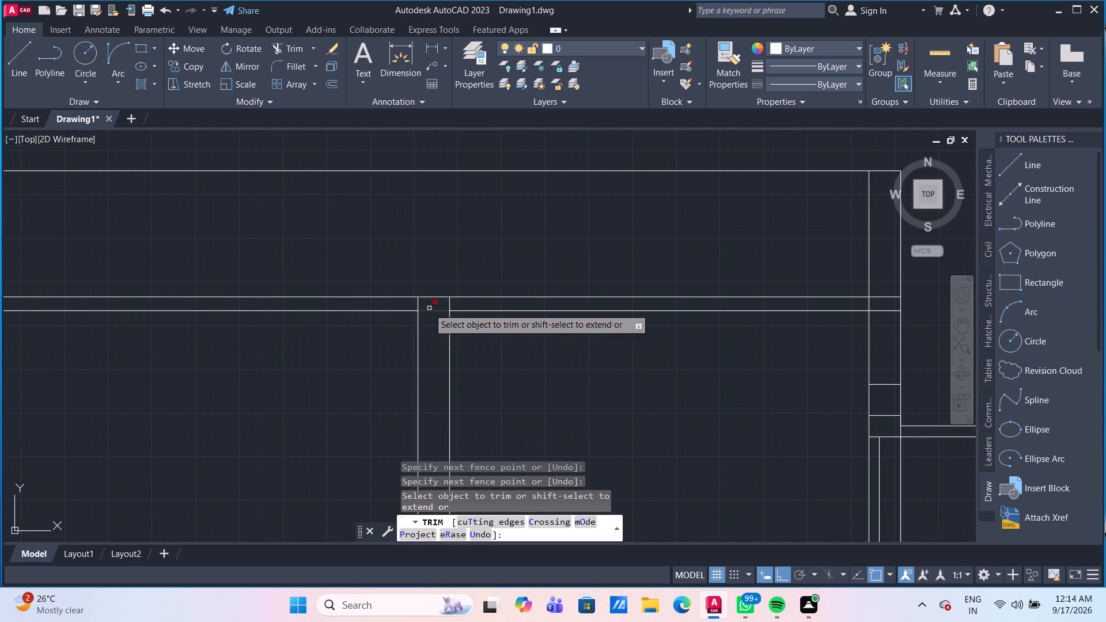
left_click(418, 305)
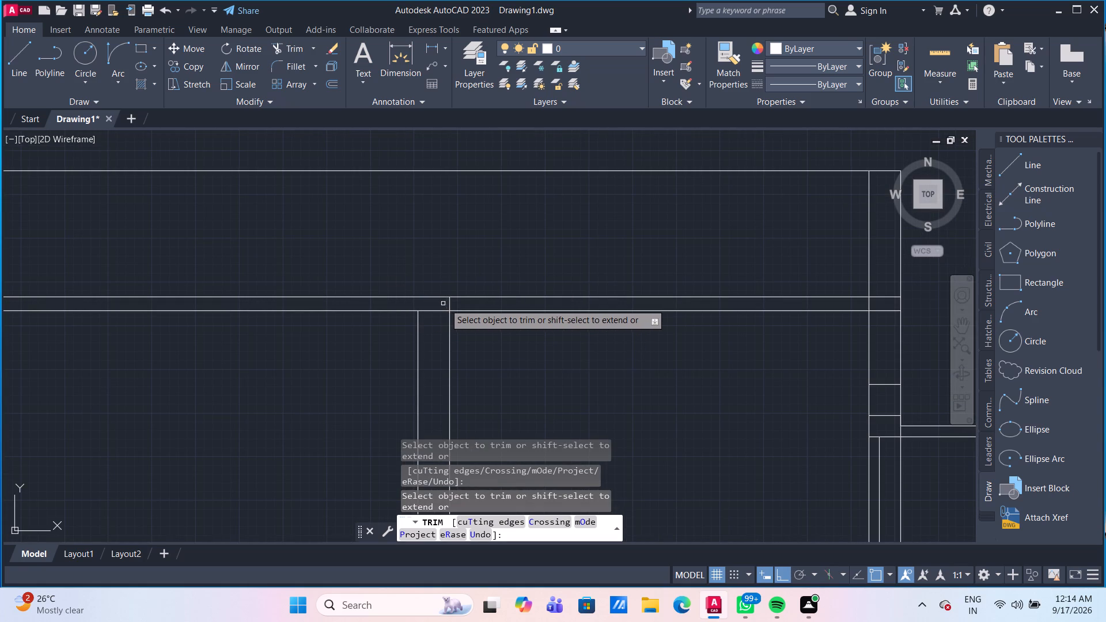
left_click(448, 306)
scroll(663, 360, "down", 2)
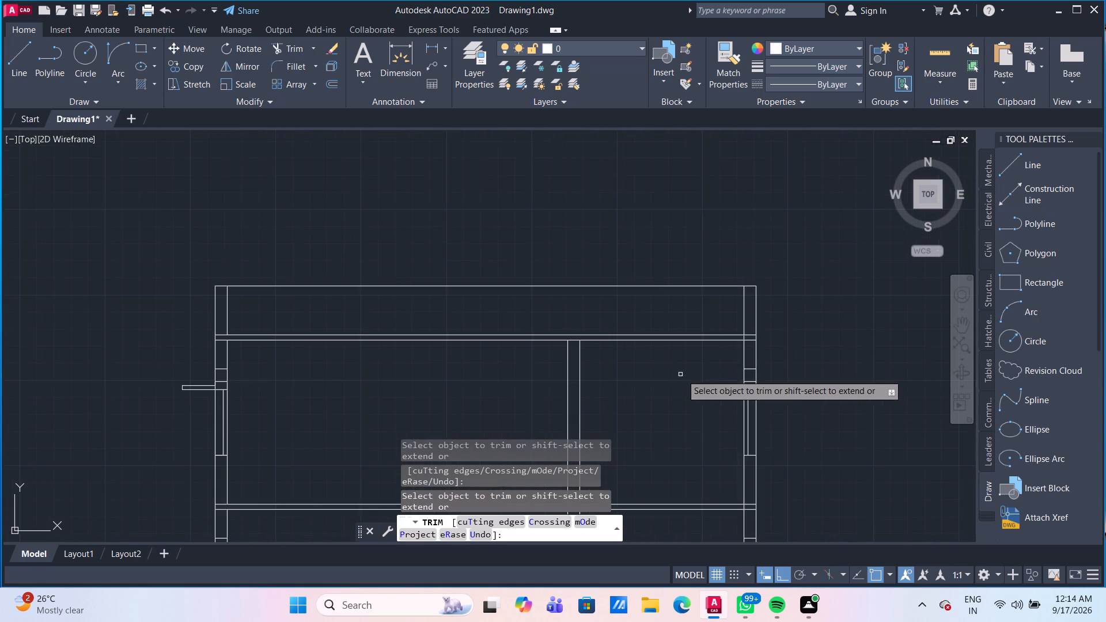
scroll(684, 375, "down", 1)
middle_click_drag(684, 375, 590, 246)
scroll(585, 268, "down", 1)
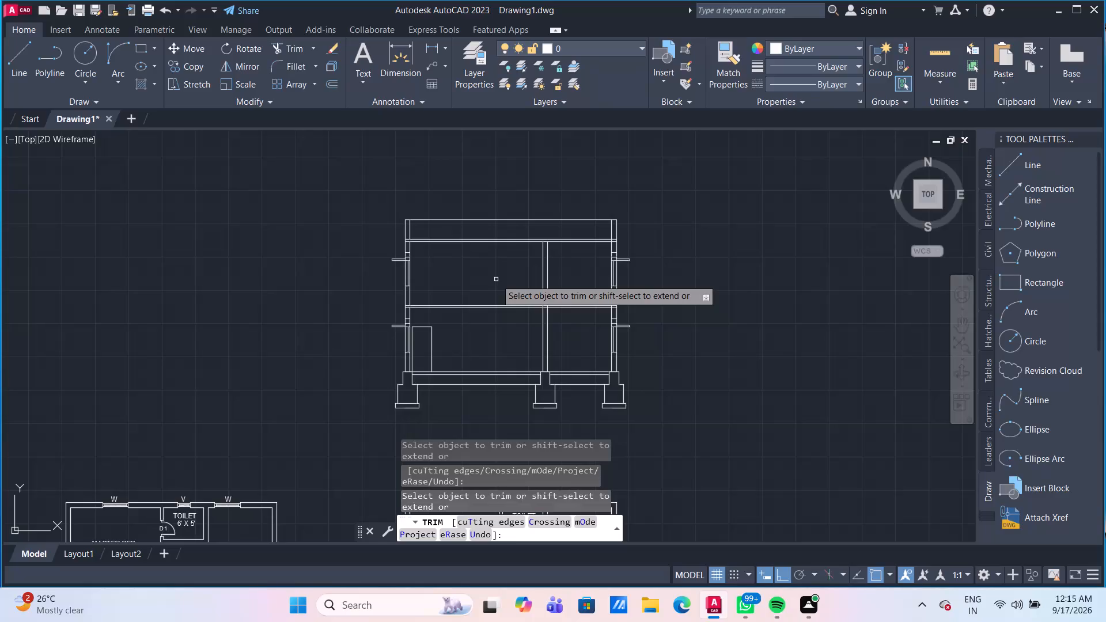
scroll(391, 222, "up", 1)
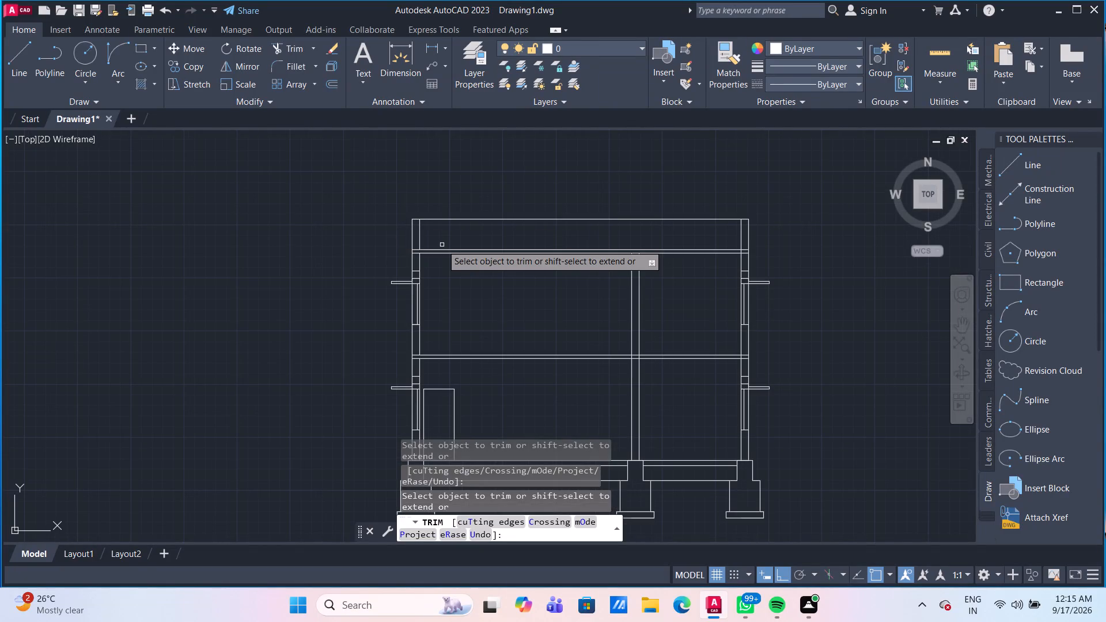
scroll(442, 249, "up", 2)
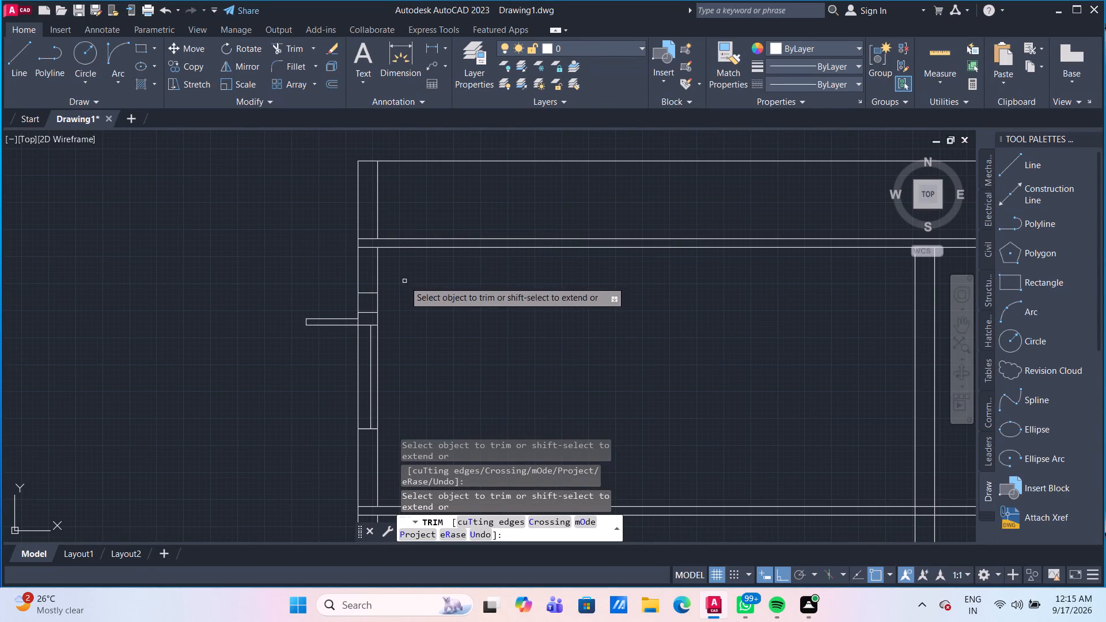
key("Escape")
Ungroup the upper-floor window group on the left wall and erase its short horizontal line above the lintel.
left_click(369, 312)
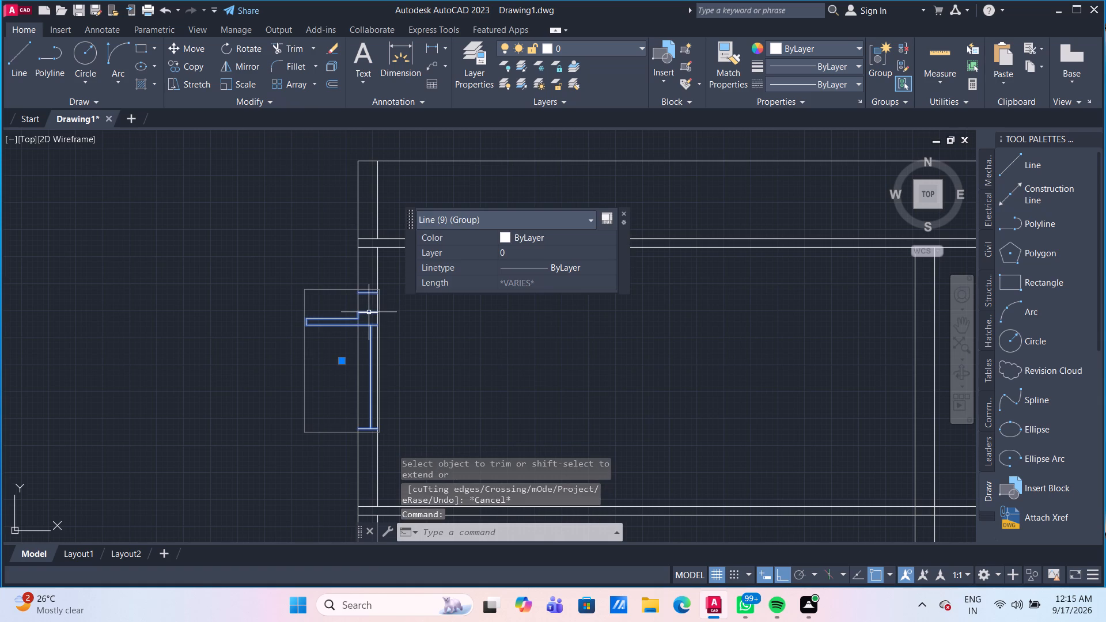
left_click(904, 50)
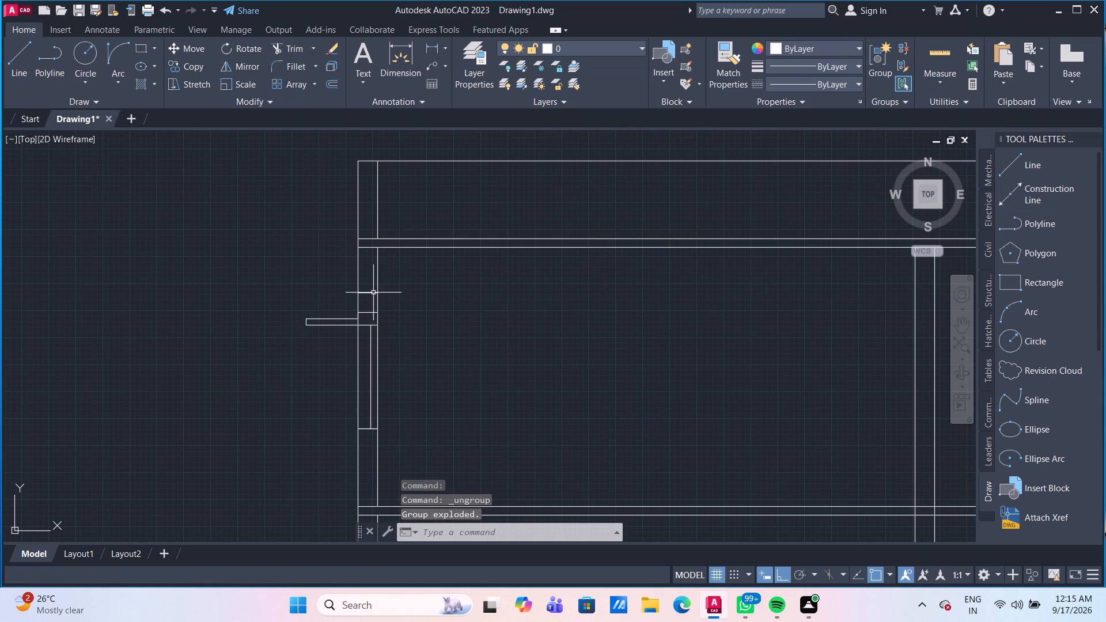
left_click(373, 293)
key("Delete")
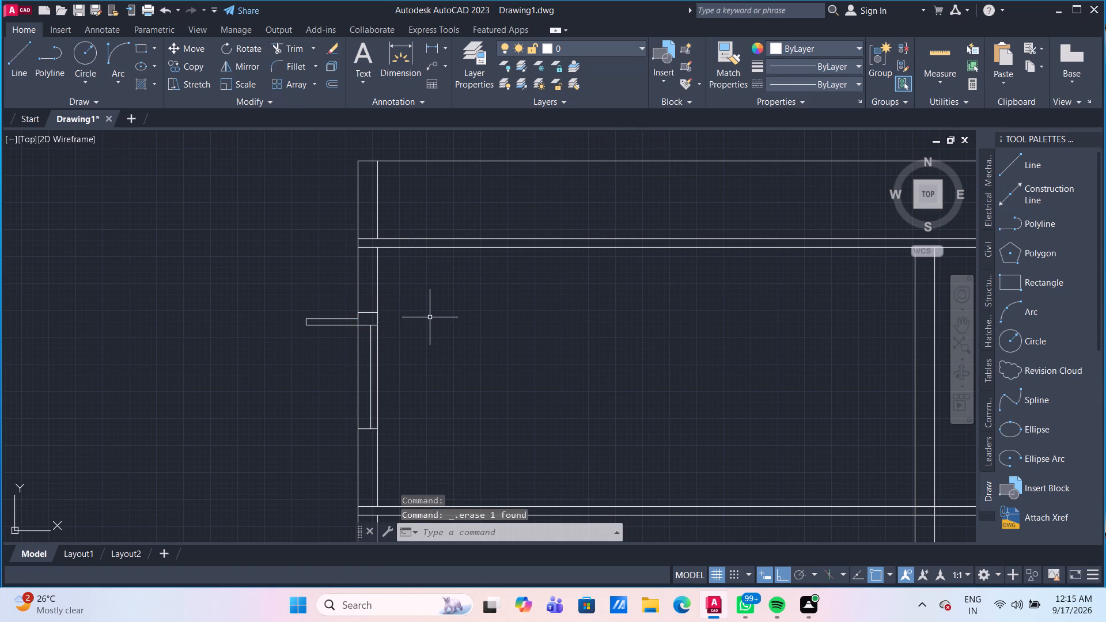
Trim both interior wall lines where they cross through the intermediate floor slab.
scroll(439, 340, "down", 1)
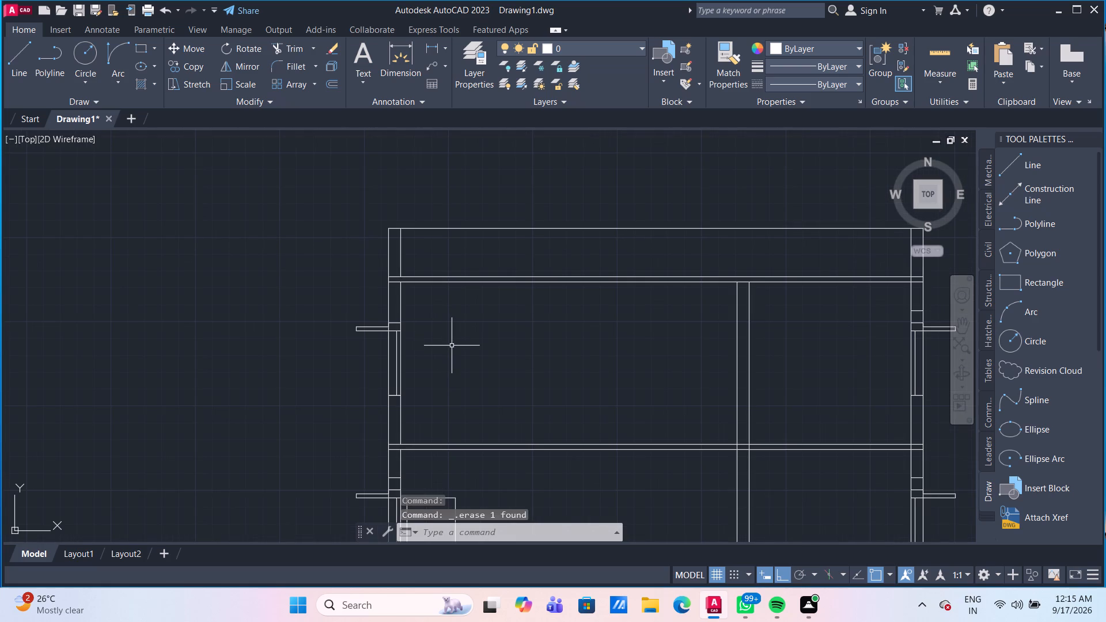
middle_click_drag(452, 342, 373, 267)
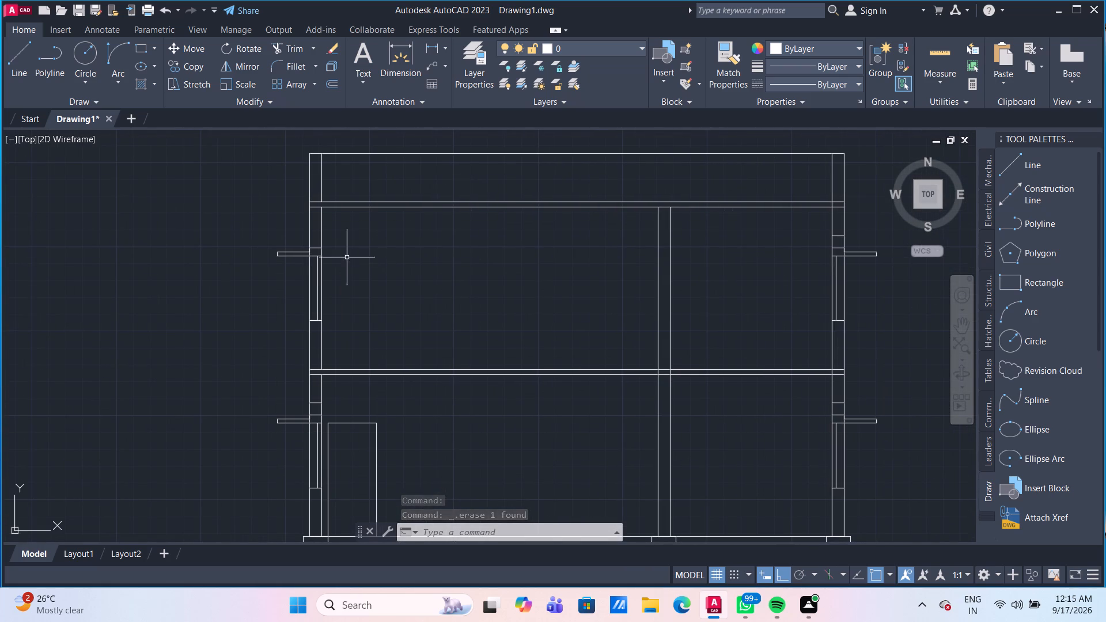
middle_click_drag(521, 280, 505, 236)
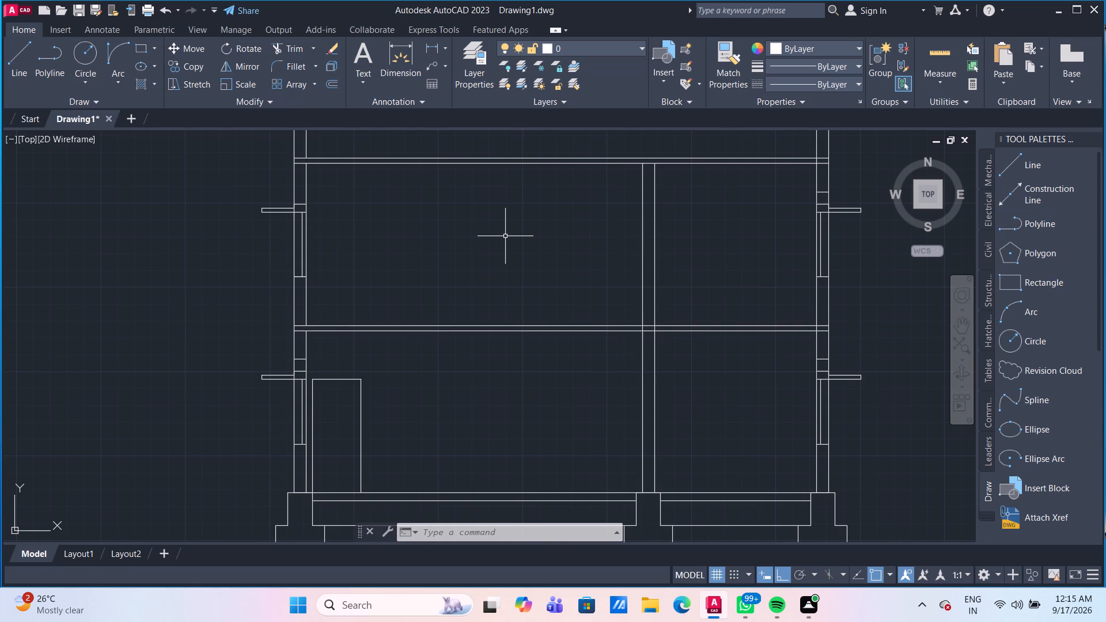
type("TR")
key("Return")
scroll(654, 309, "up", 1)
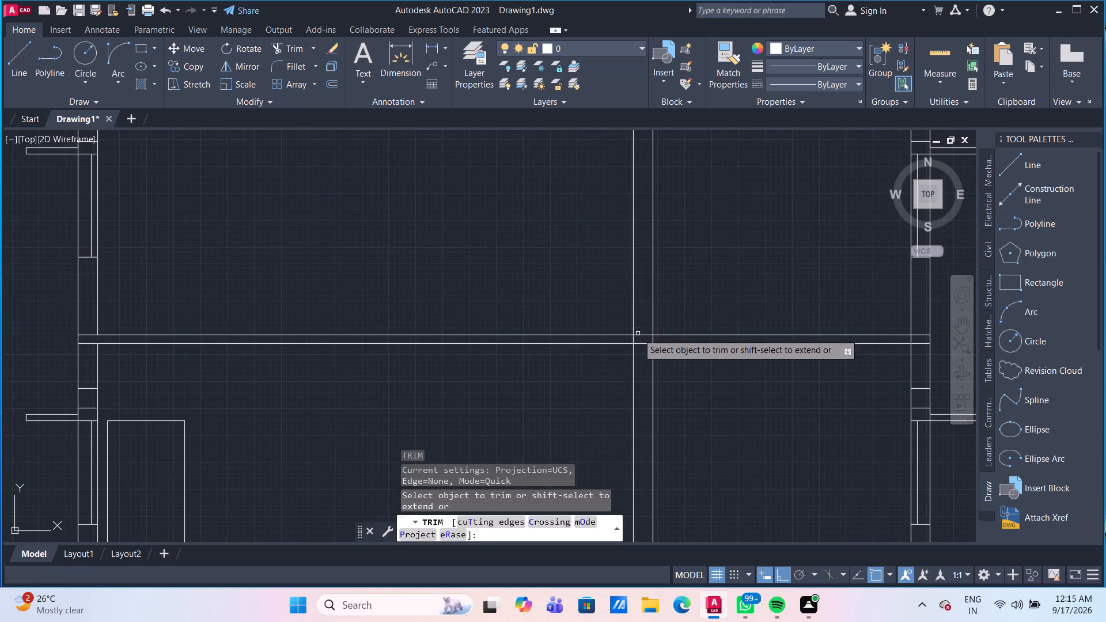
left_click(633, 339)
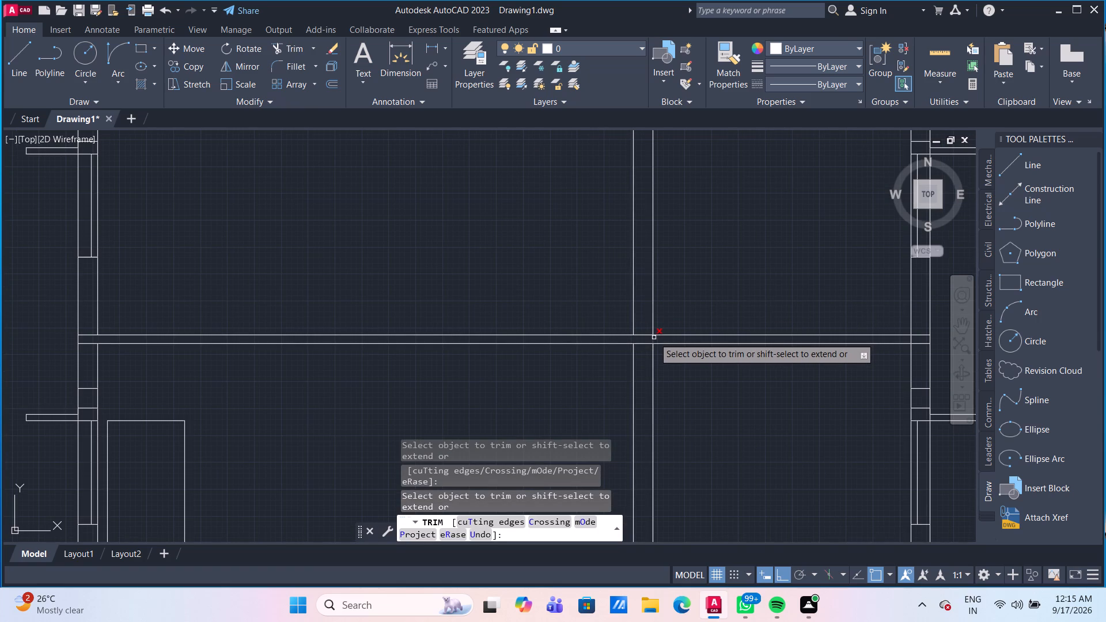
left_click(654, 339)
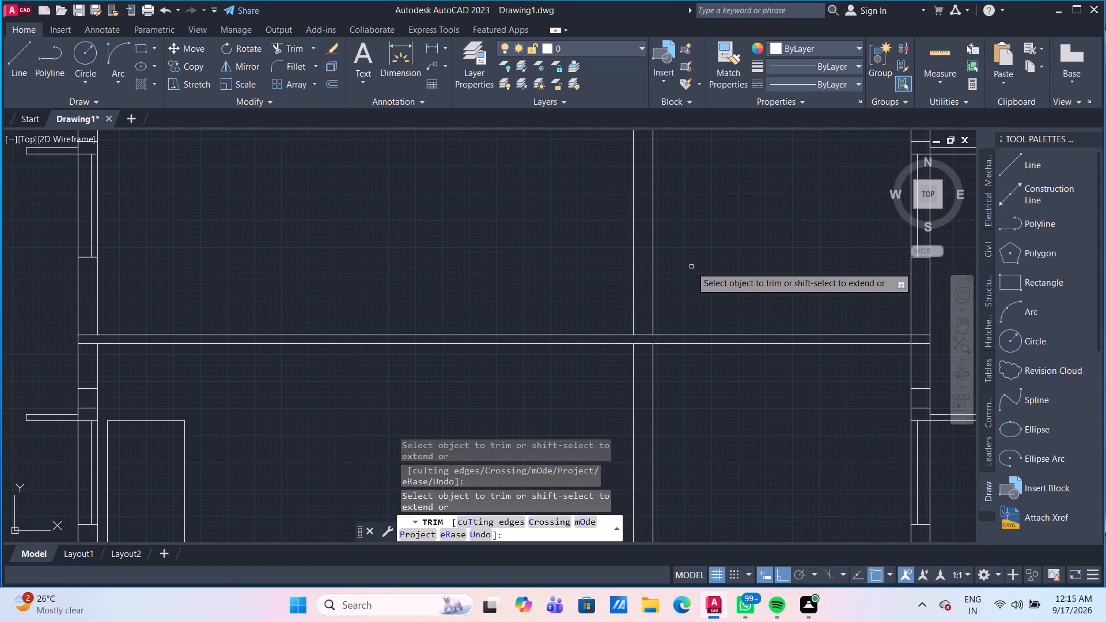
key("Escape")
Draw a horizontal line from the upper-floor lintel's top inner corner on the left wall to the interior wall's far face.
scroll(223, 213, "down", 2)
scroll(208, 204, "up", 1)
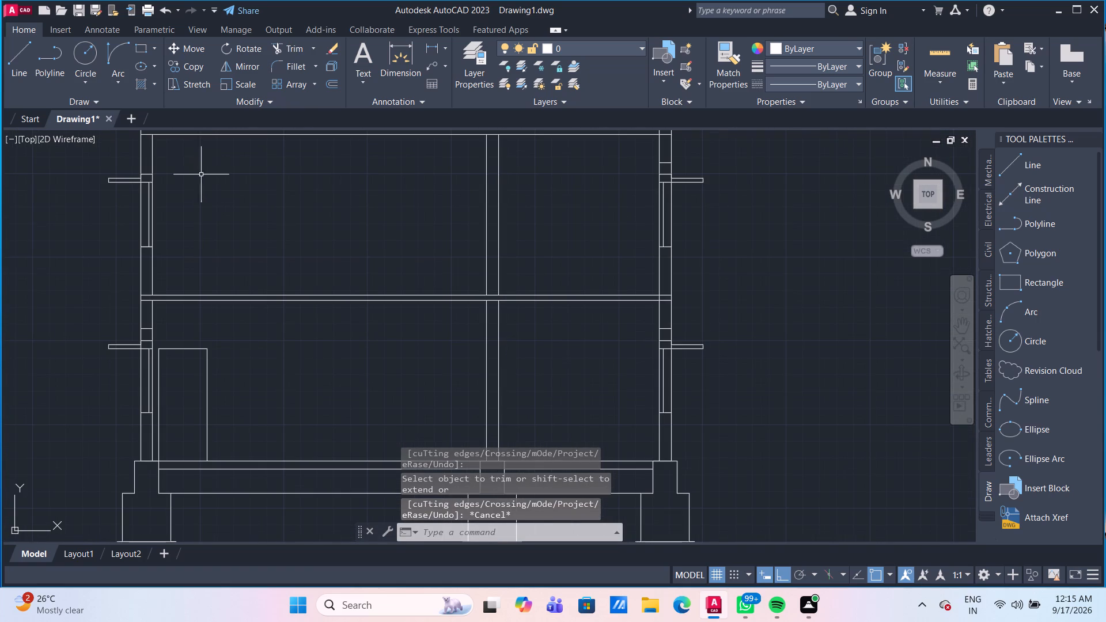
left_click(28, 56)
scroll(131, 157, "up", 2)
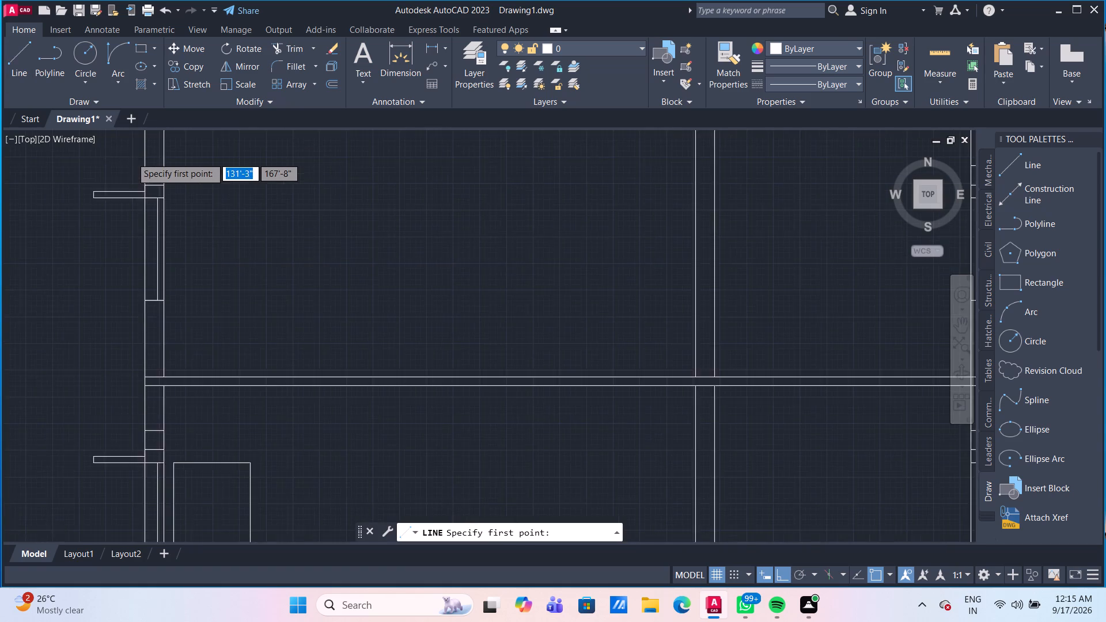
left_click_drag(183, 206, 211, 214)
scroll(902, 244, "down", 1)
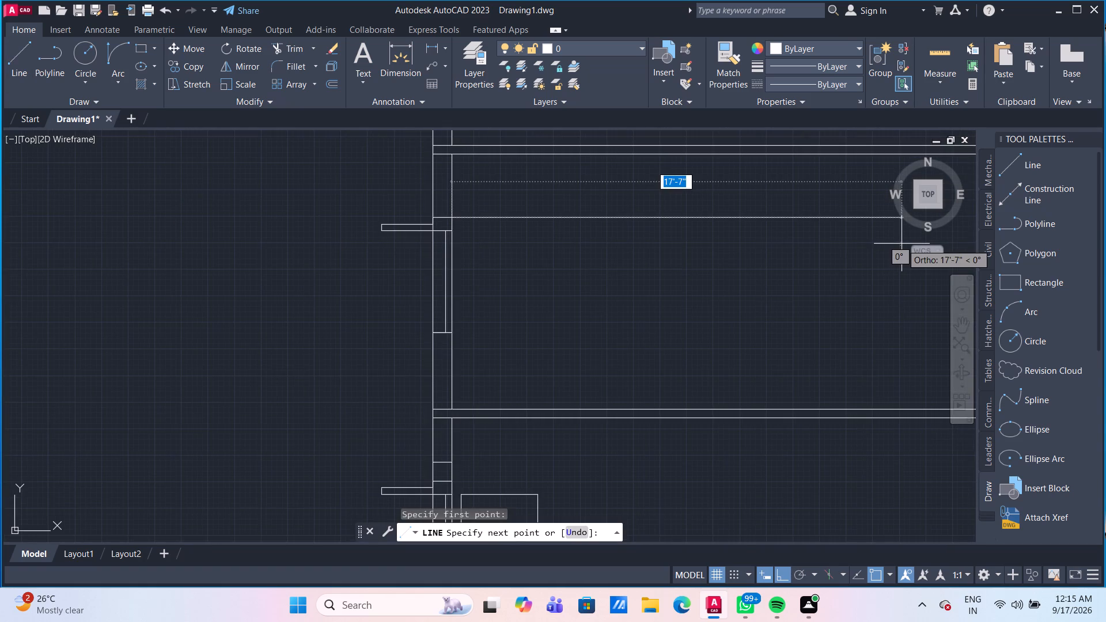
middle_click_drag(902, 244, 728, 239)
scroll(902, 244, "down", 1)
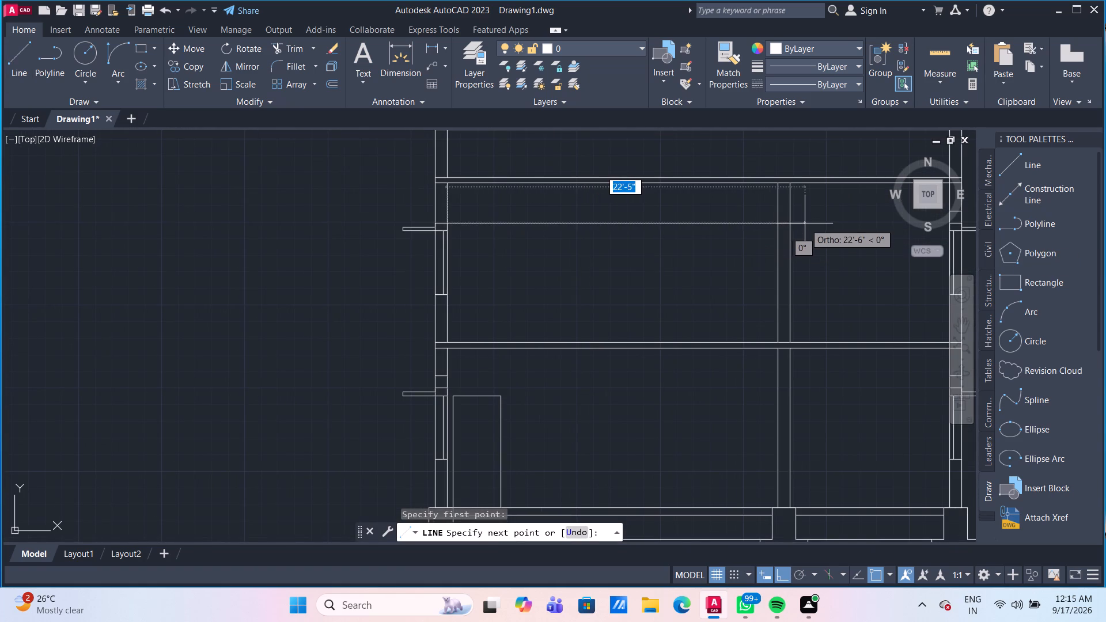
left_click(793, 223)
key("Escape")
key("Escape")
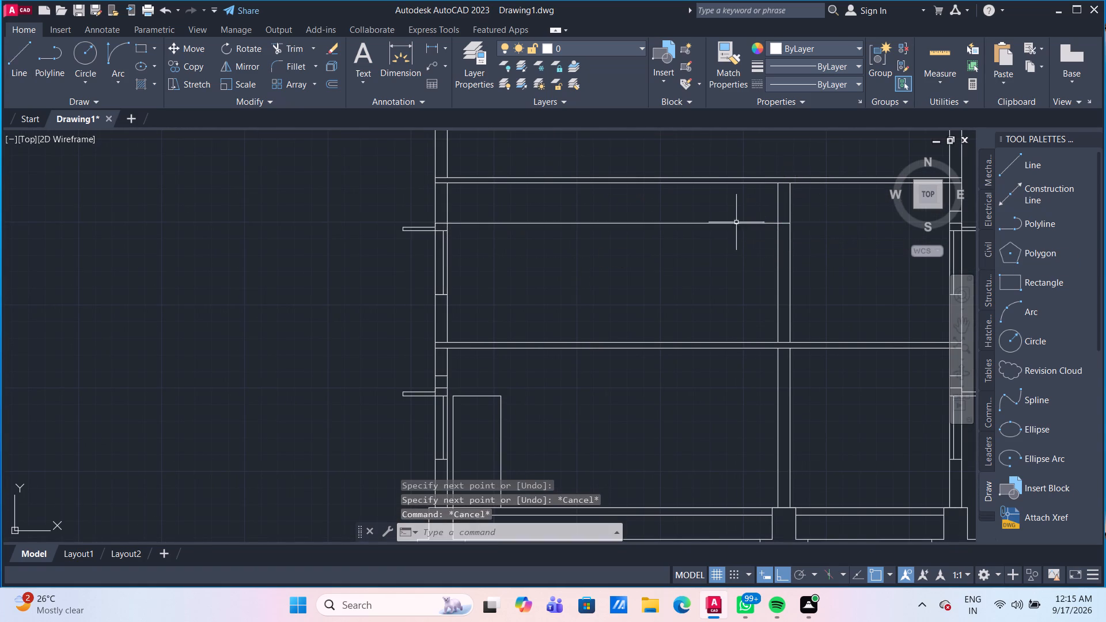
Draw a parallel line from the upper-floor lintel's bottom inner corner on the left wall to the interior wall's far face.
left_click(20, 85)
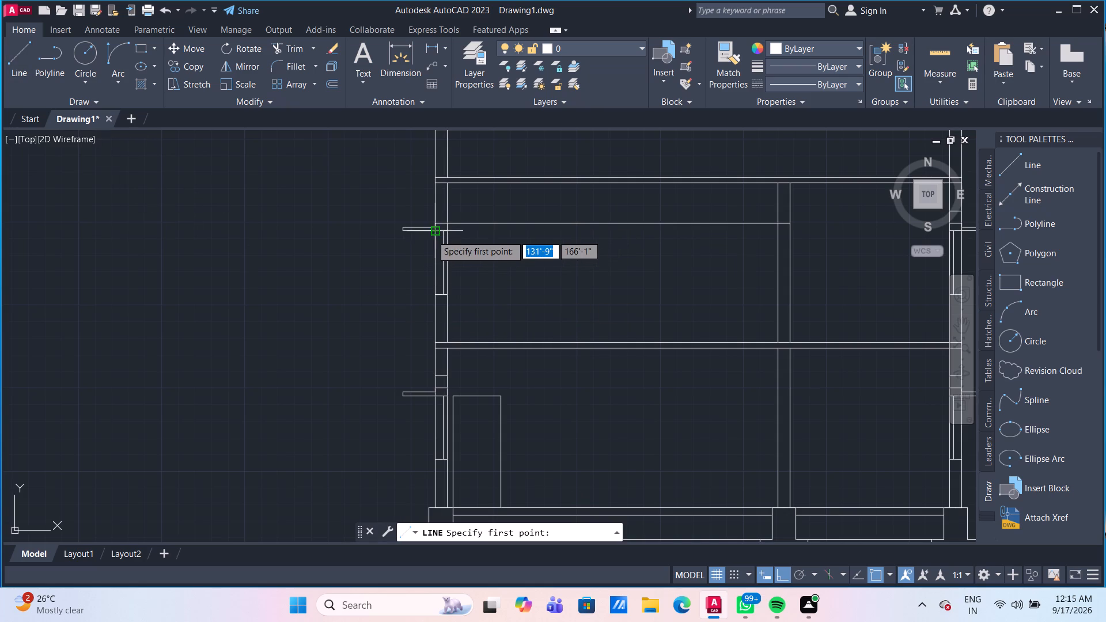
scroll(451, 233, "up", 1)
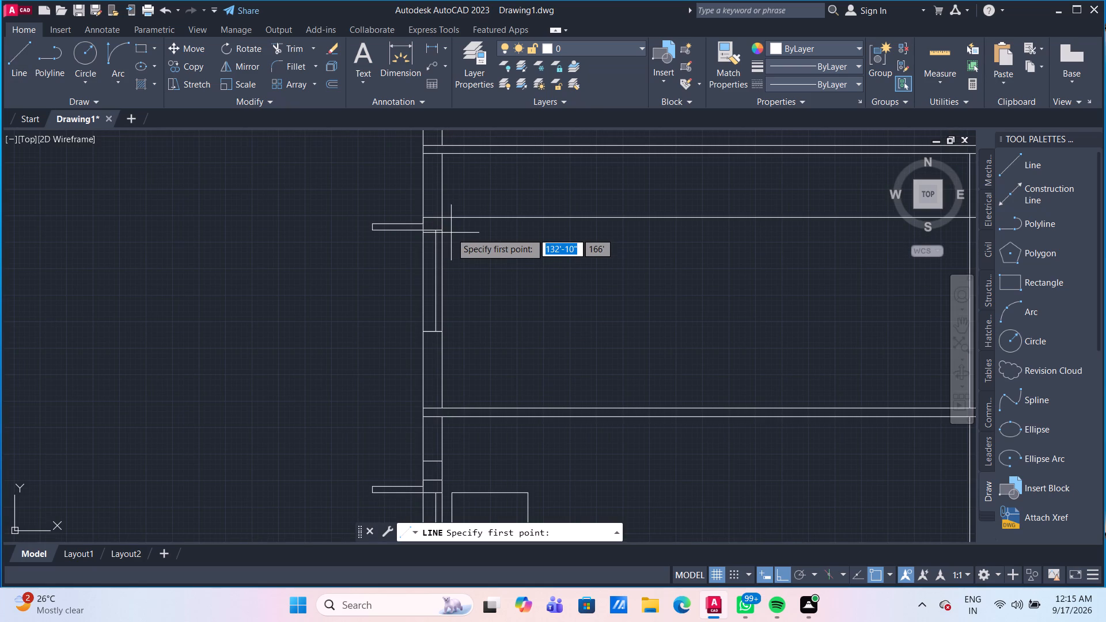
left_click(441, 233)
scroll(753, 297, "down", 1)
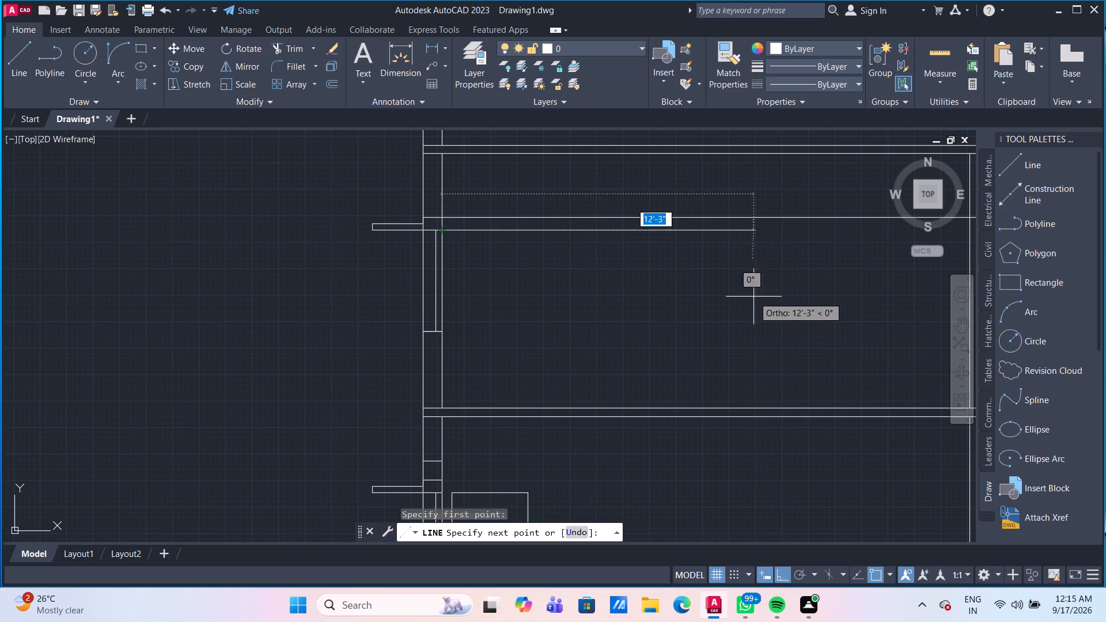
scroll(753, 297, "down", 1)
middle_click_drag(773, 297, 580, 293)
scroll(658, 273, "up", 2)
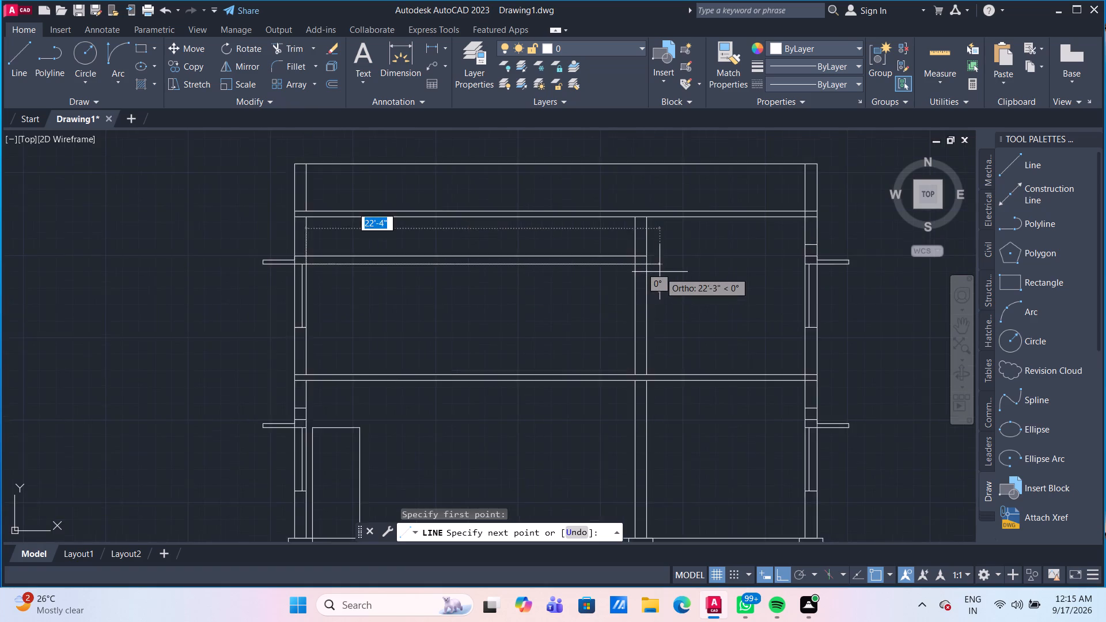
left_click(641, 256)
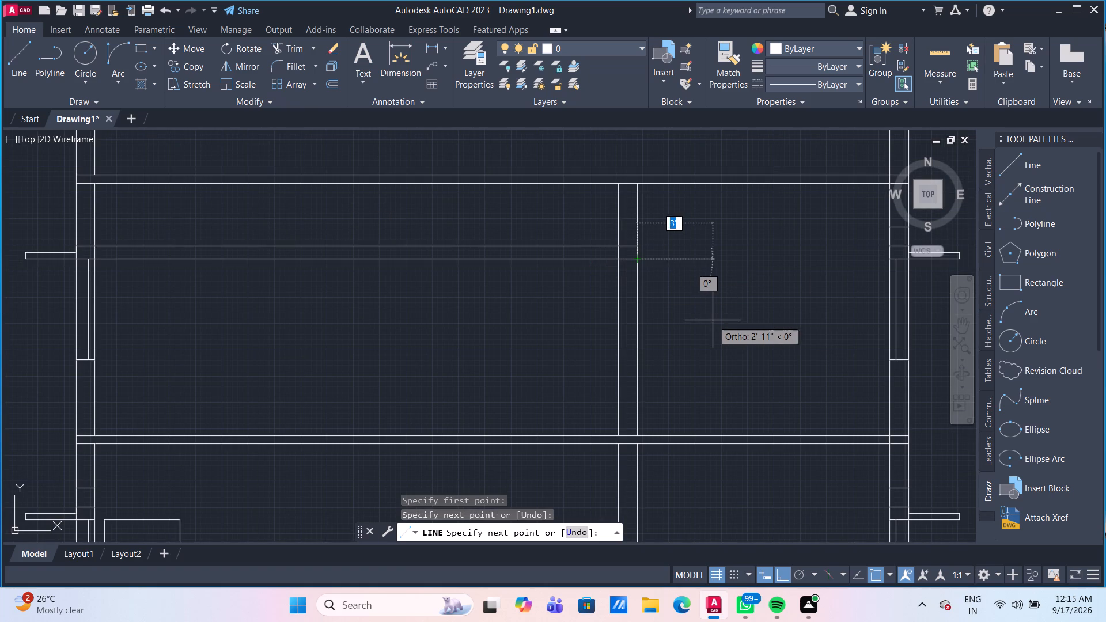
key("Escape")
Draw a horizontal line from the ground-floor lintel's top inner corner on the left wall to the interior wall's far face.
scroll(713, 320, "down", 2)
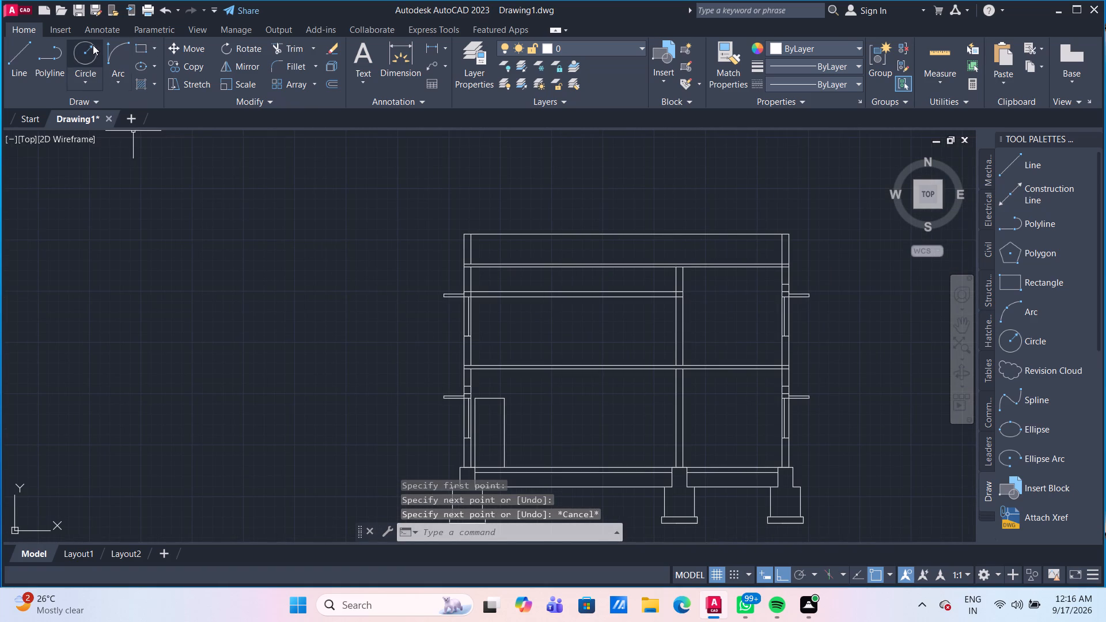
left_click(14, 67)
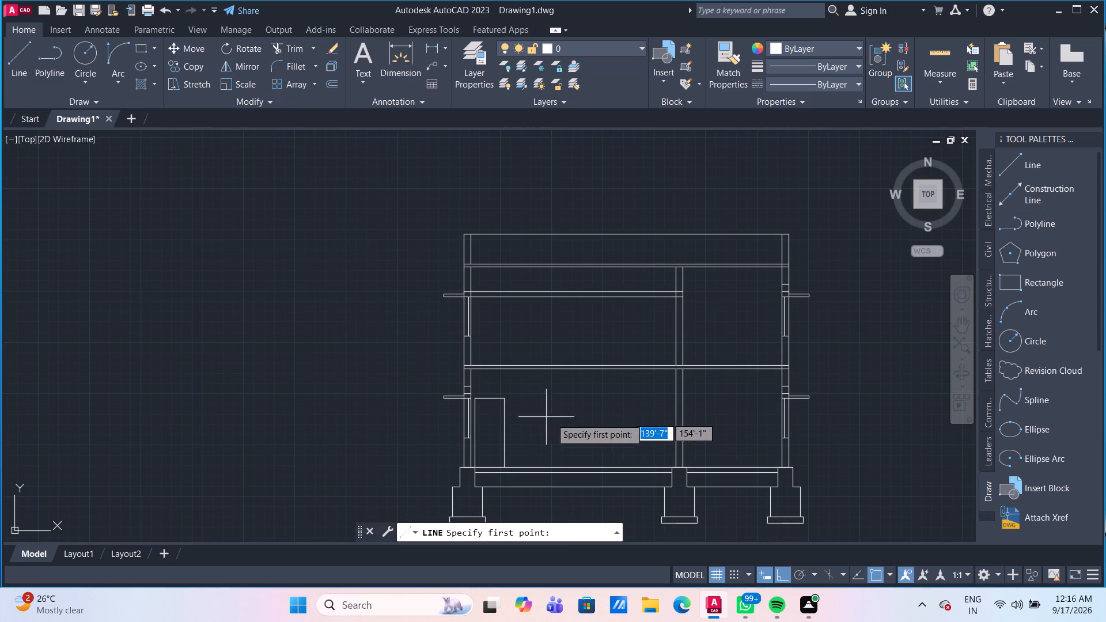
middle_click_drag(558, 419, 545, 340)
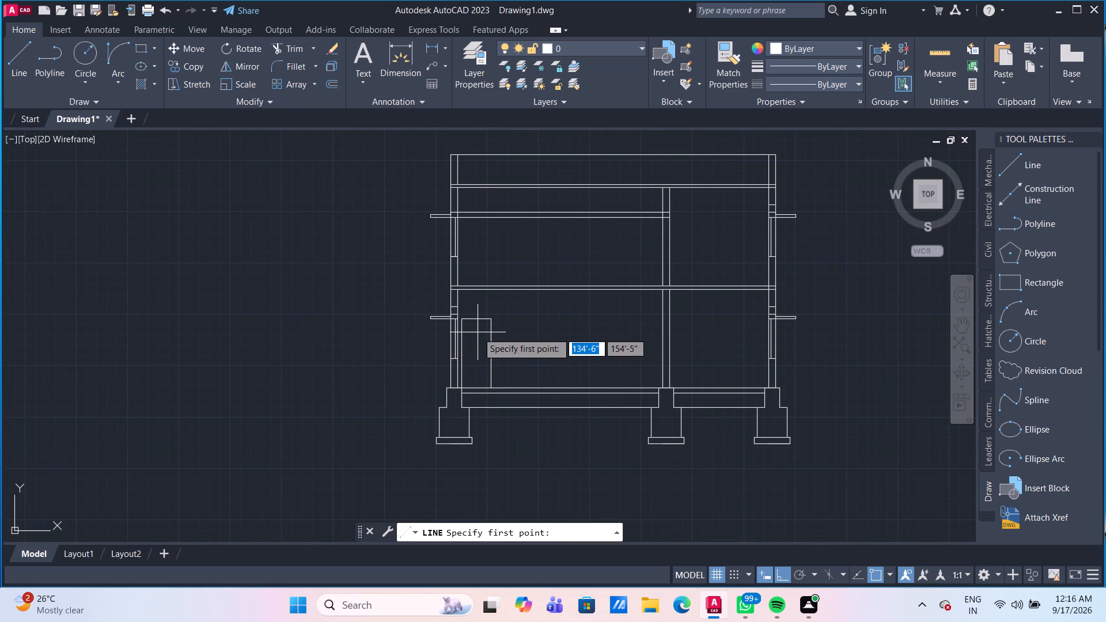
scroll(478, 332, "up", 2)
scroll(437, 297, "up", 1)
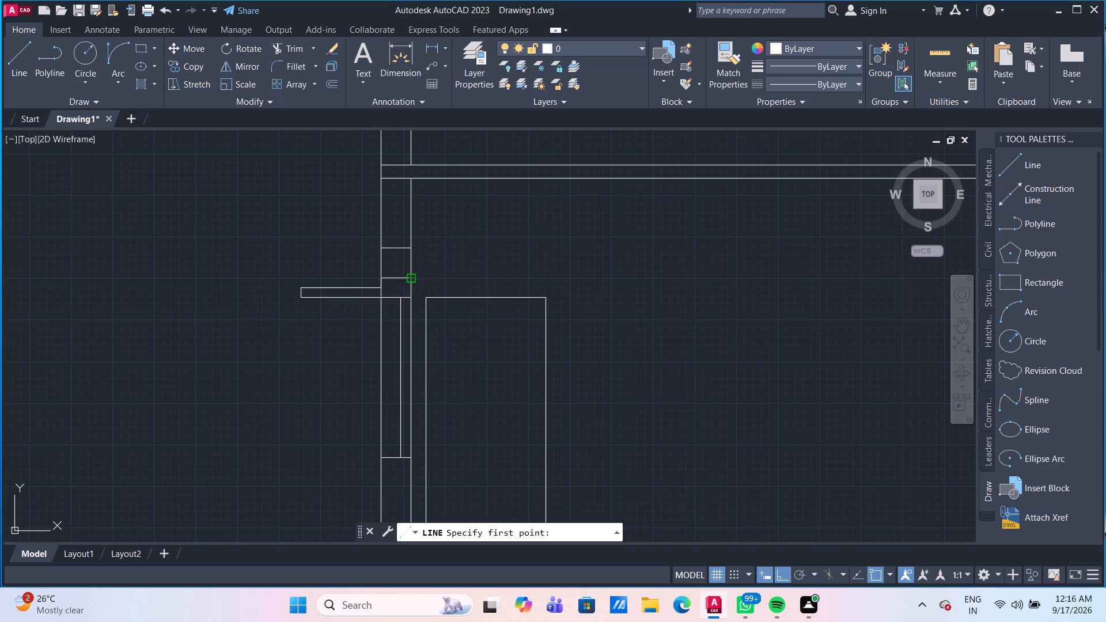
left_click(413, 279)
scroll(1042, 280, "down", 1)
scroll(897, 316, "down", 1)
middle_click_drag(897, 316, 809, 332)
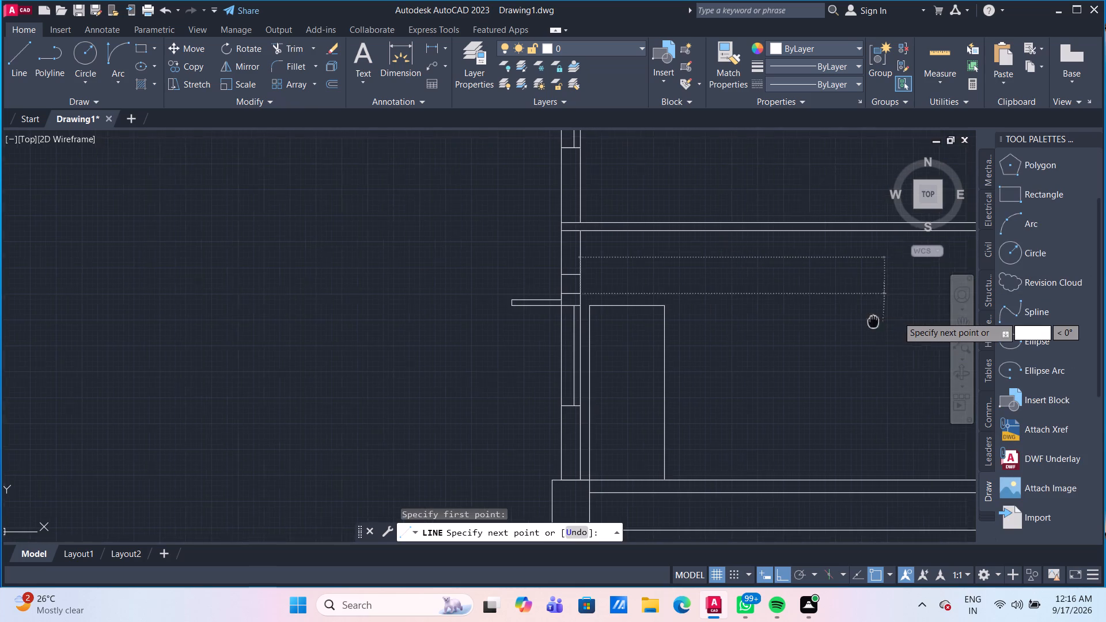
middle_click_drag(809, 332, 547, 361)
scroll(781, 346, "up", 1)
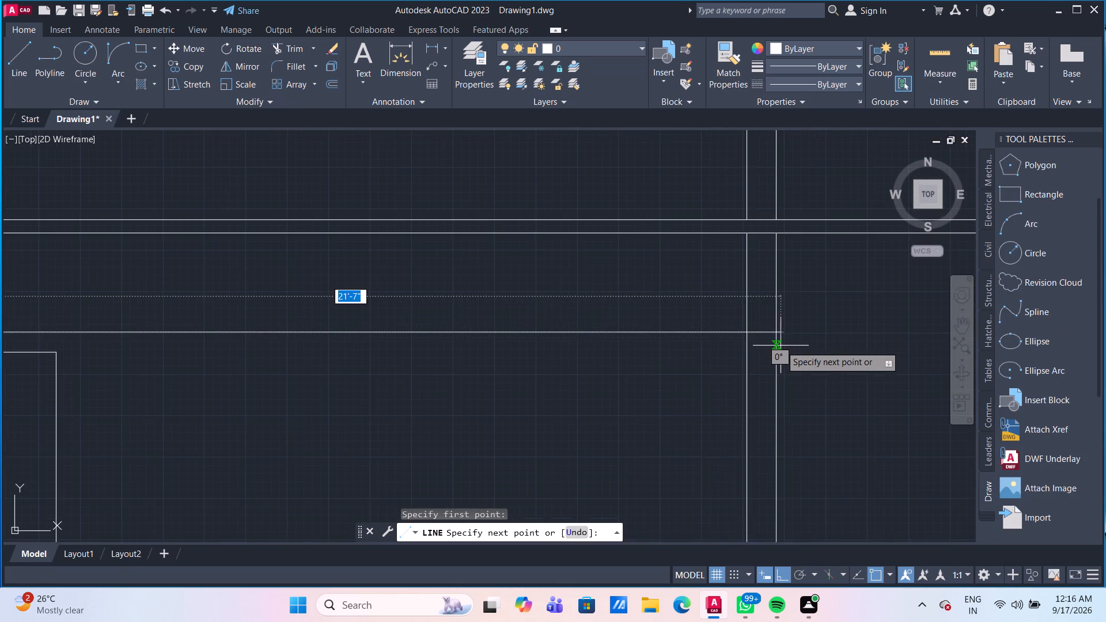
scroll(781, 346, "up", 1)
scroll(781, 343, "down", 4)
scroll(781, 341, "up", 3)
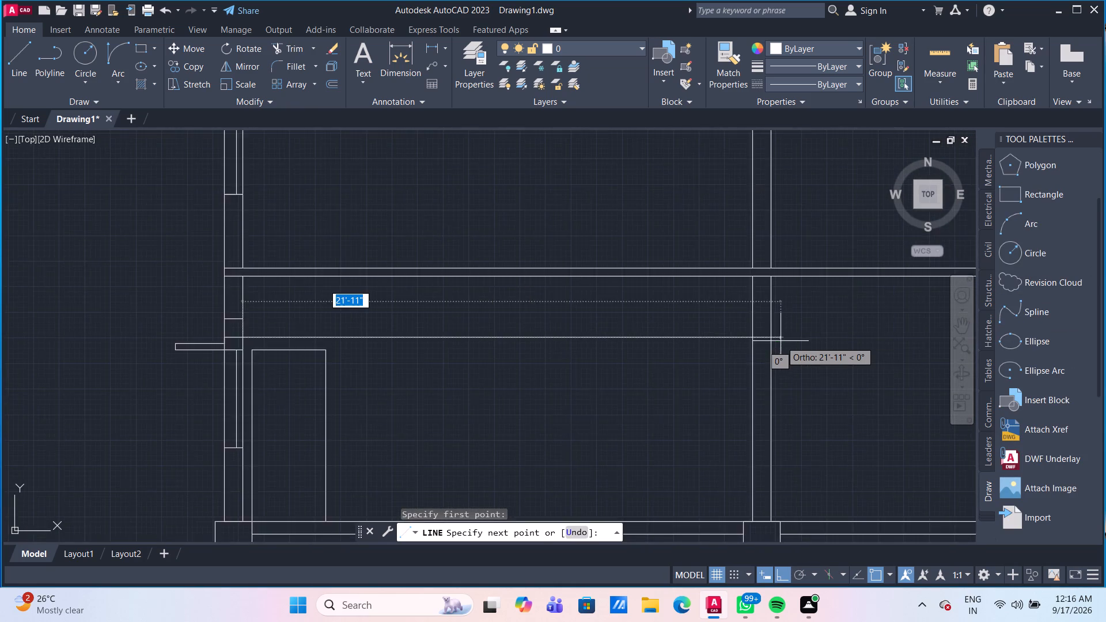
left_click(765, 338)
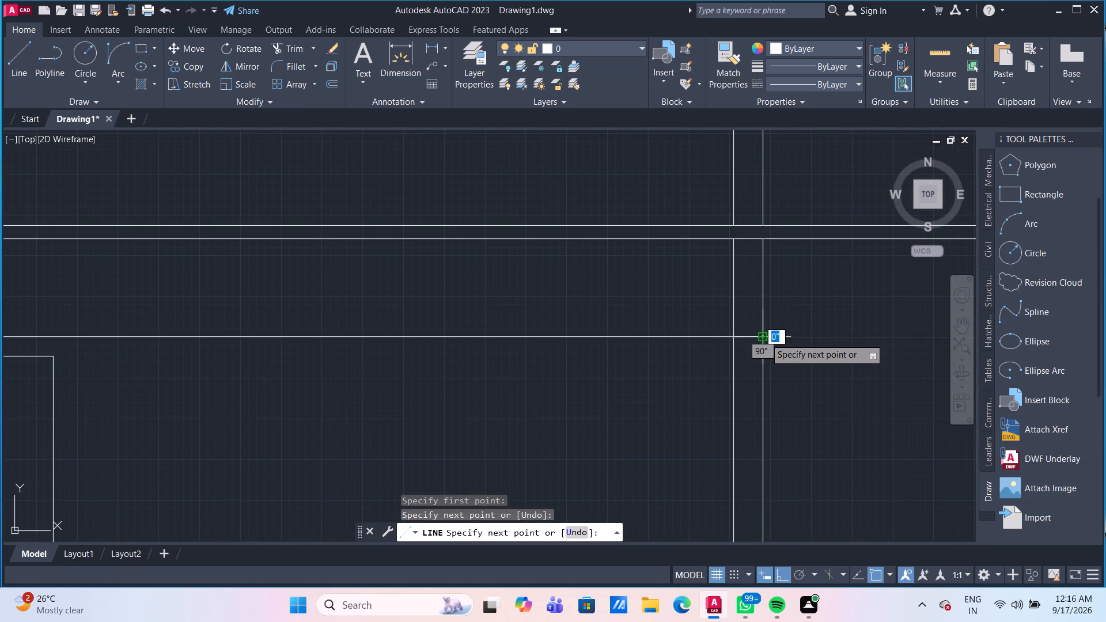
scroll(492, 365, "down", 1)
key("Escape")
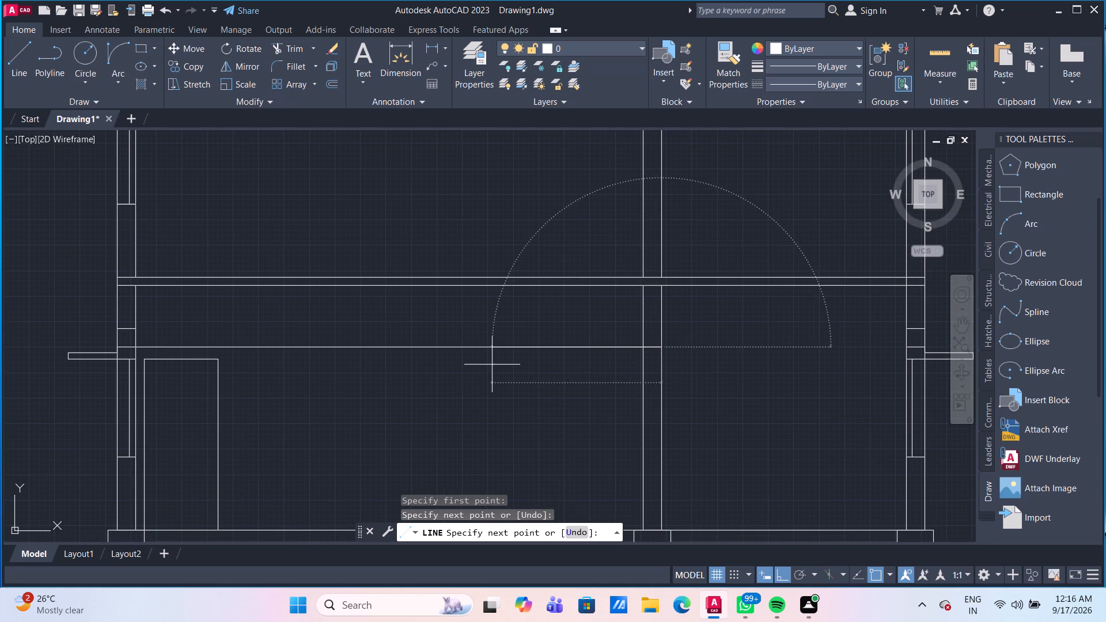
Draw a parallel line from the ground-floor lintel's bottom inner corner on the left wall to the interior wall's far face.
scroll(346, 365, "down", 1)
middle_click_drag(346, 365, 533, 324)
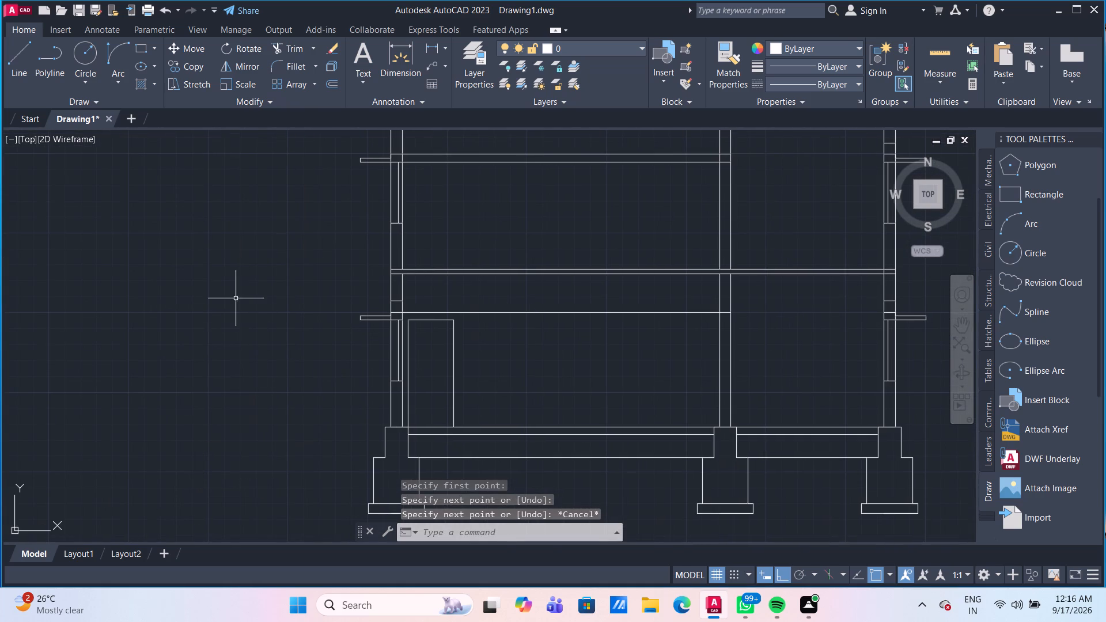
left_click(27, 69)
scroll(529, 307, "up", 1)
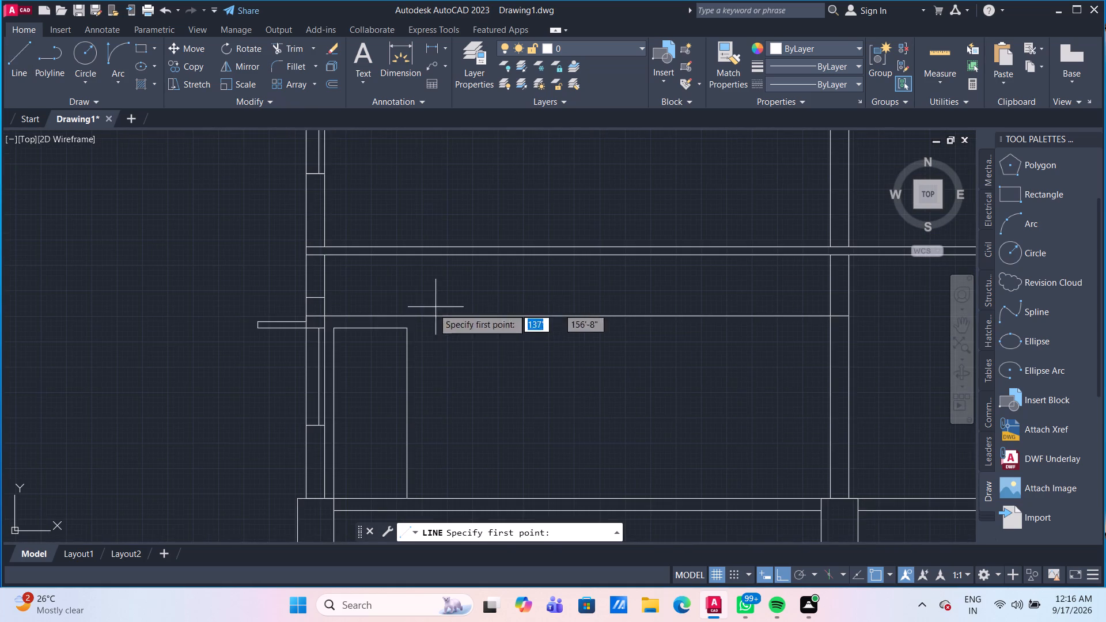
scroll(377, 327, "up", 3)
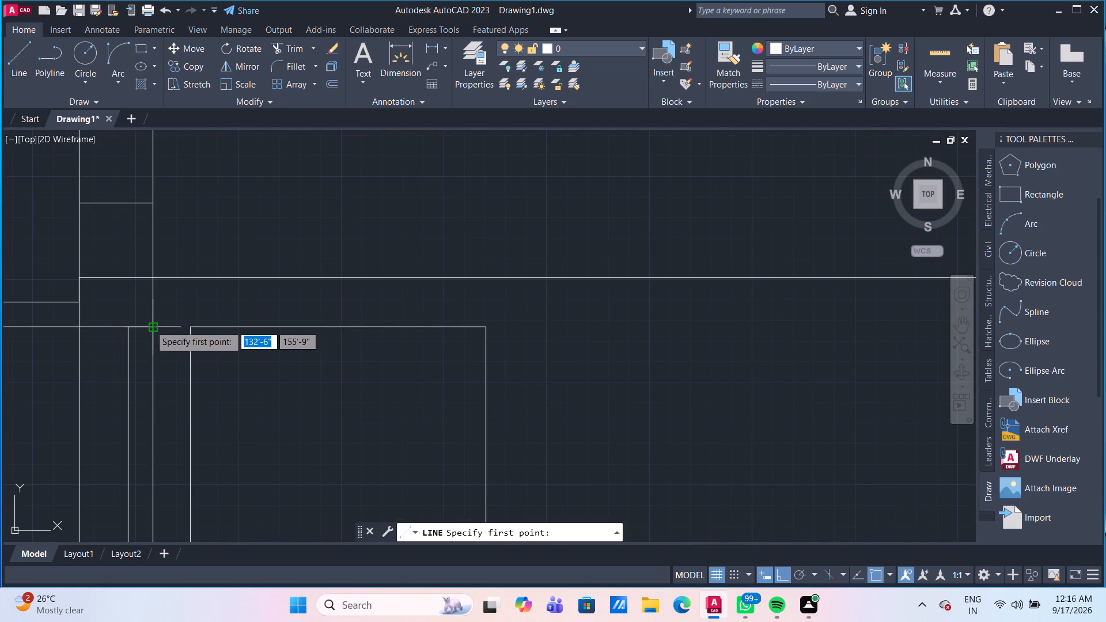
left_click_drag(150, 325, 162, 327)
scroll(601, 373, "down", 3)
middle_click_drag(705, 356, 471, 306)
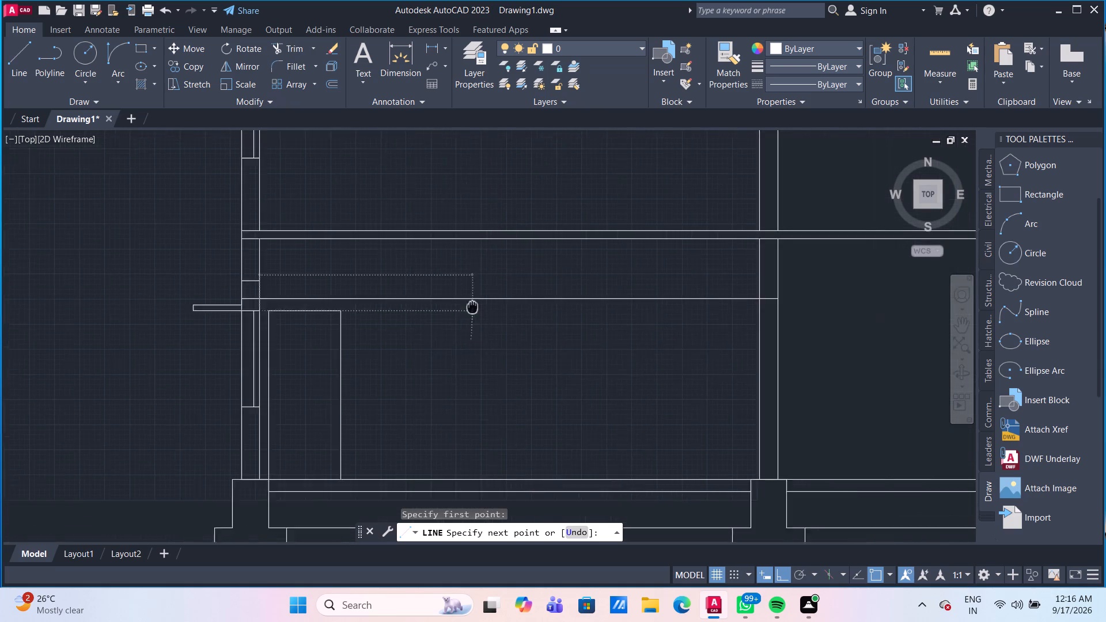
middle_click_drag(471, 306, 368, 302)
scroll(609, 325, "up", 2)
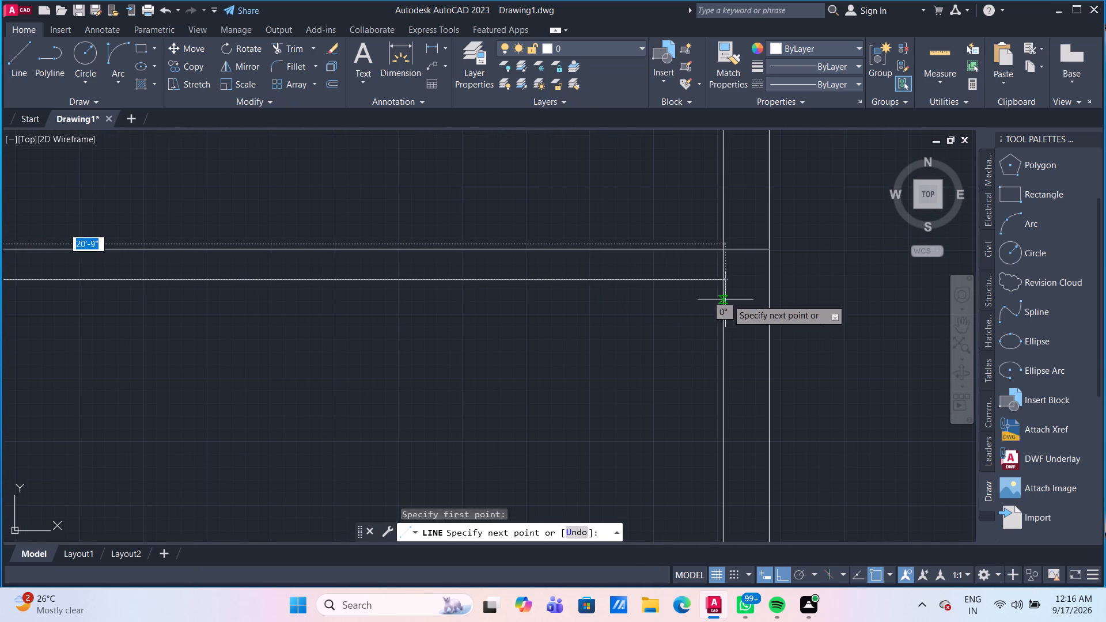
left_click(772, 282)
key("Escape")
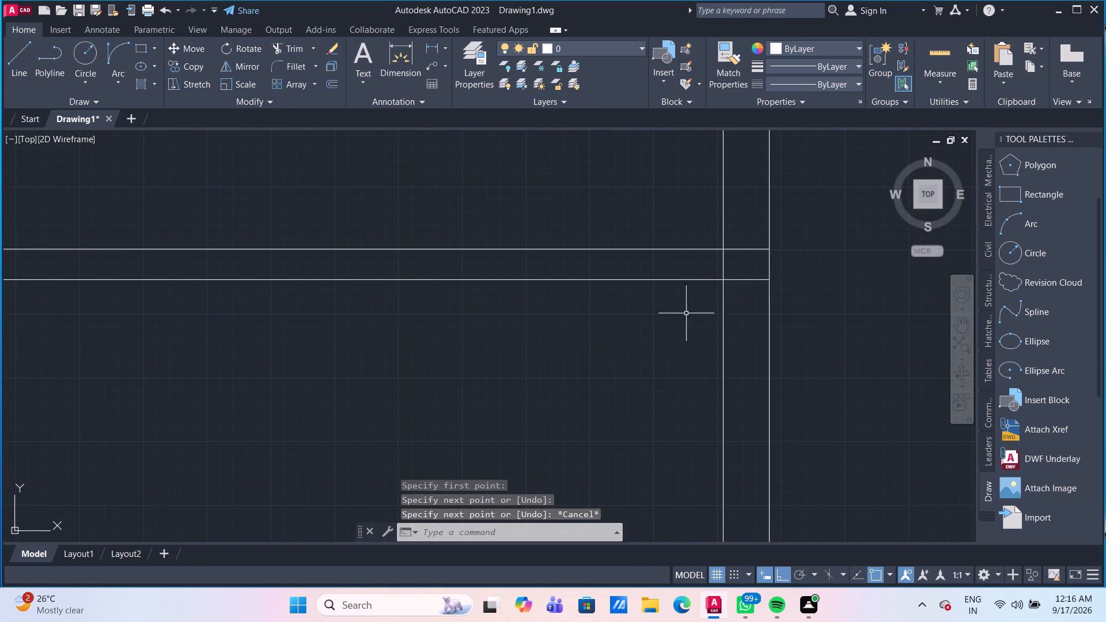
Trim the lintel lines across the left room on both floors, keeping the short pieces inside the interior wall.
scroll(643, 325, "down", 4)
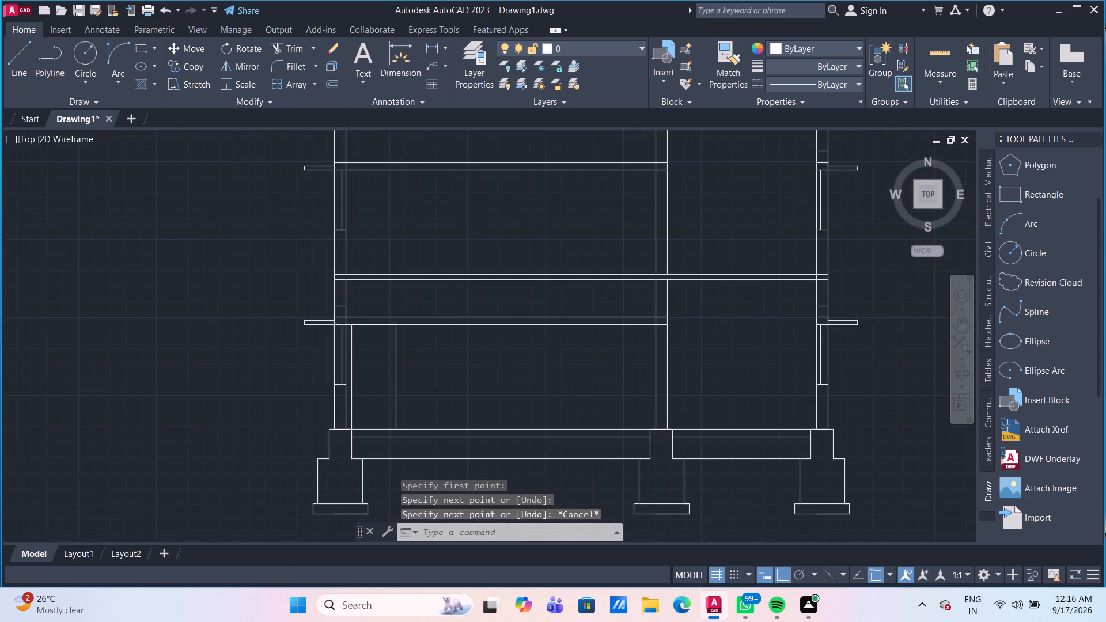
scroll(624, 354, "up", 1)
type("TR")
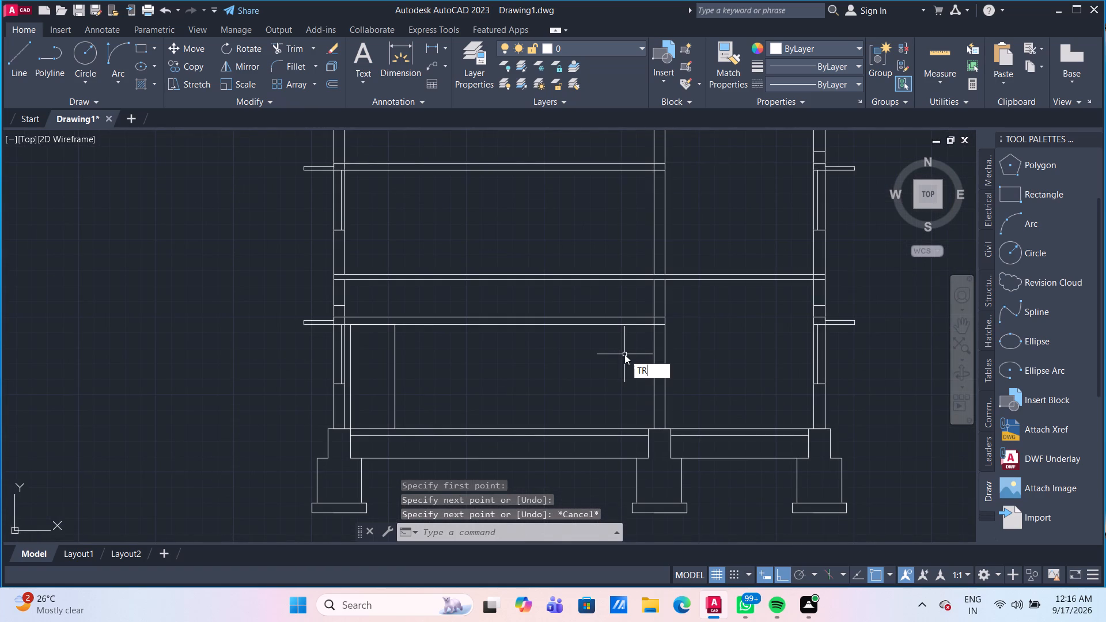
key("Return")
left_click(624, 354)
left_click(612, 301)
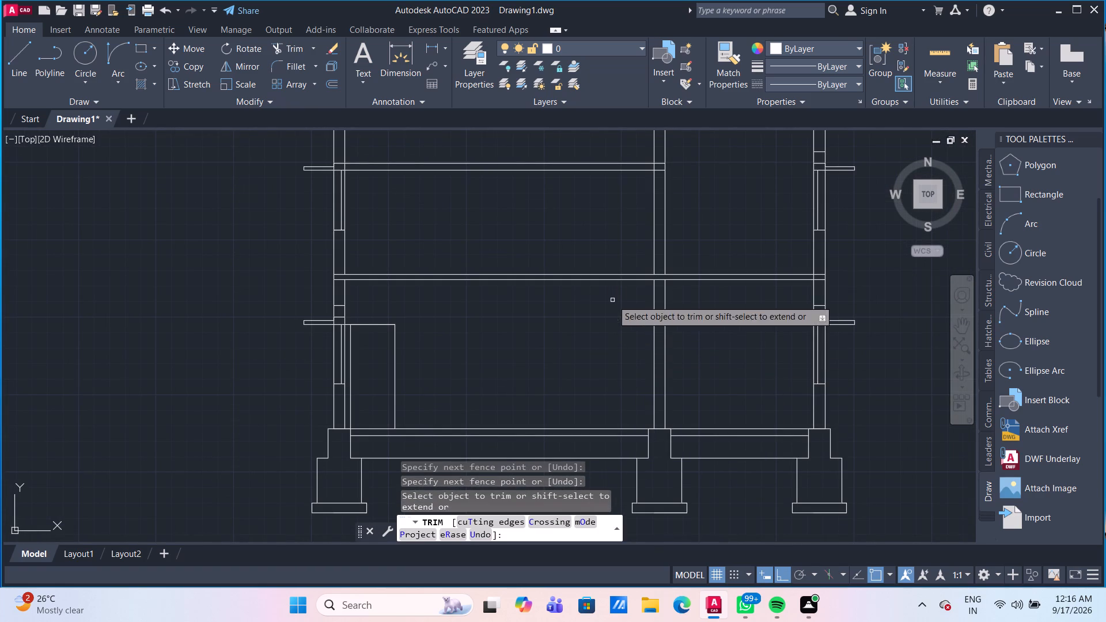
left_click(604, 180)
left_click(604, 134)
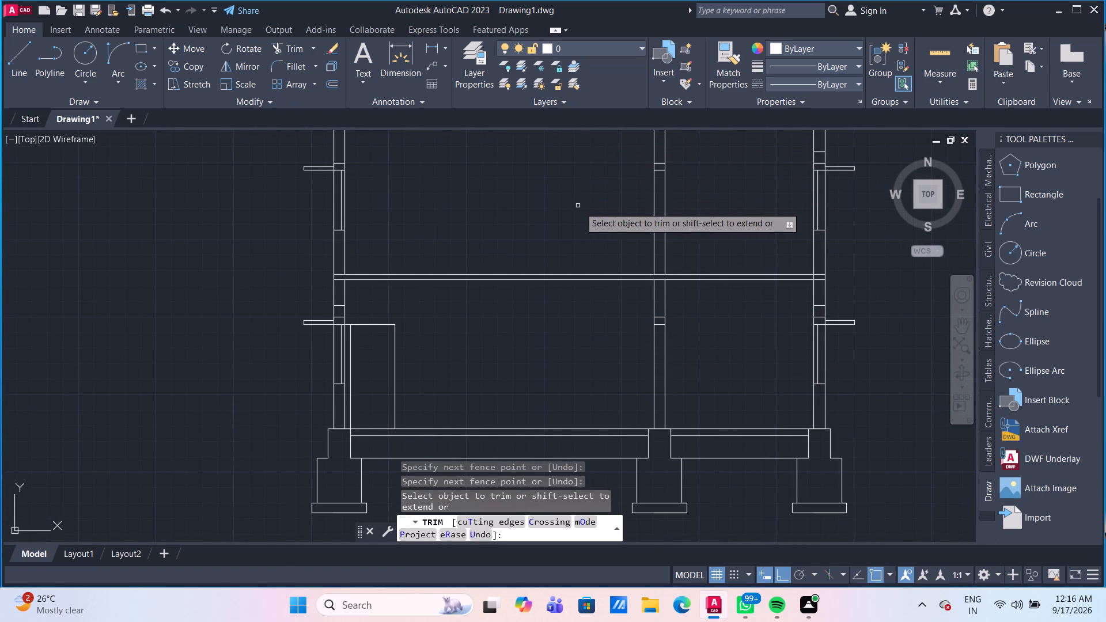
scroll(689, 271, "down", 2)
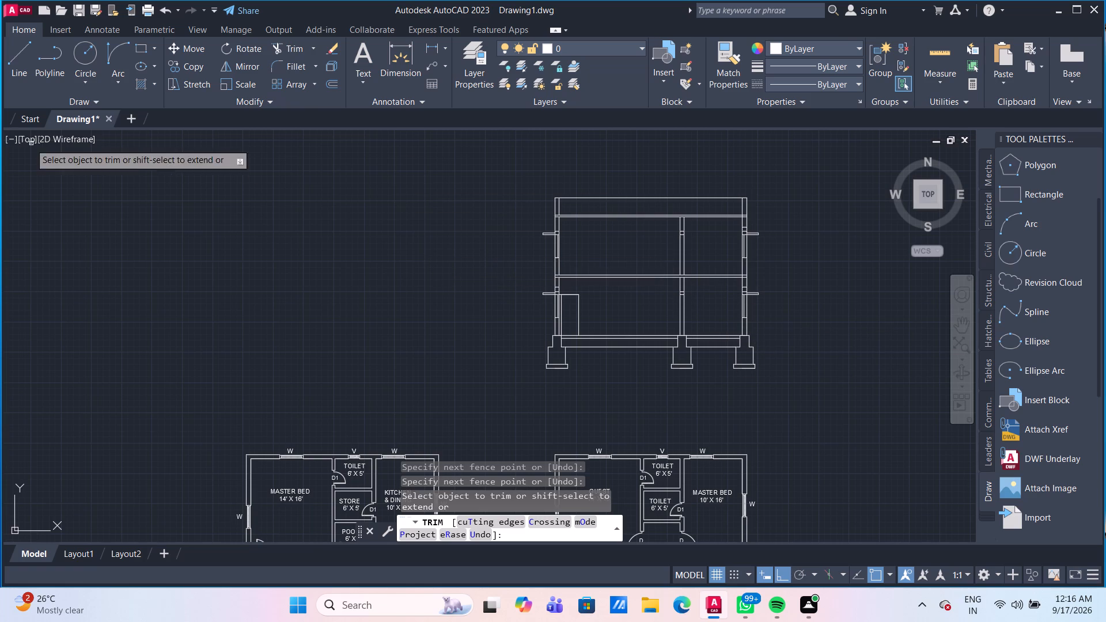
middle_click_drag(393, 332, 383, 244)
key("Escape")
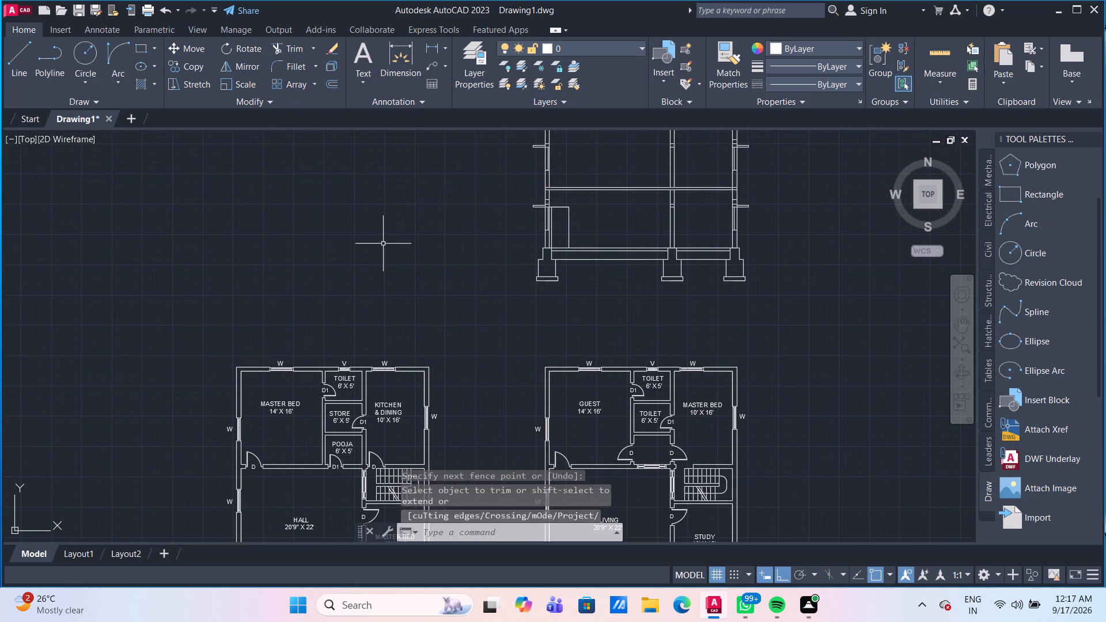
Copy the MASTER BED label from the right floor plan about 18'-2" straight up, into the space below the section.
scroll(450, 342, "down", 2)
middle_click_drag(546, 384, 540, 315)
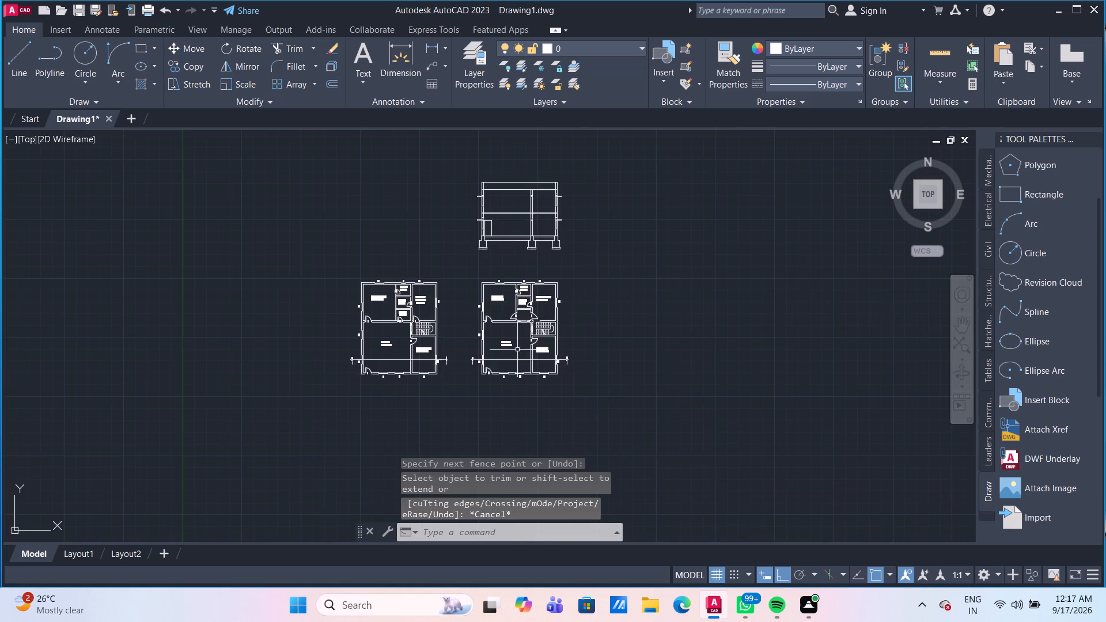
scroll(517, 343, "up", 3)
middle_click_drag(441, 204, 408, 380)
left_click(582, 344)
scroll(586, 253, "down", 1)
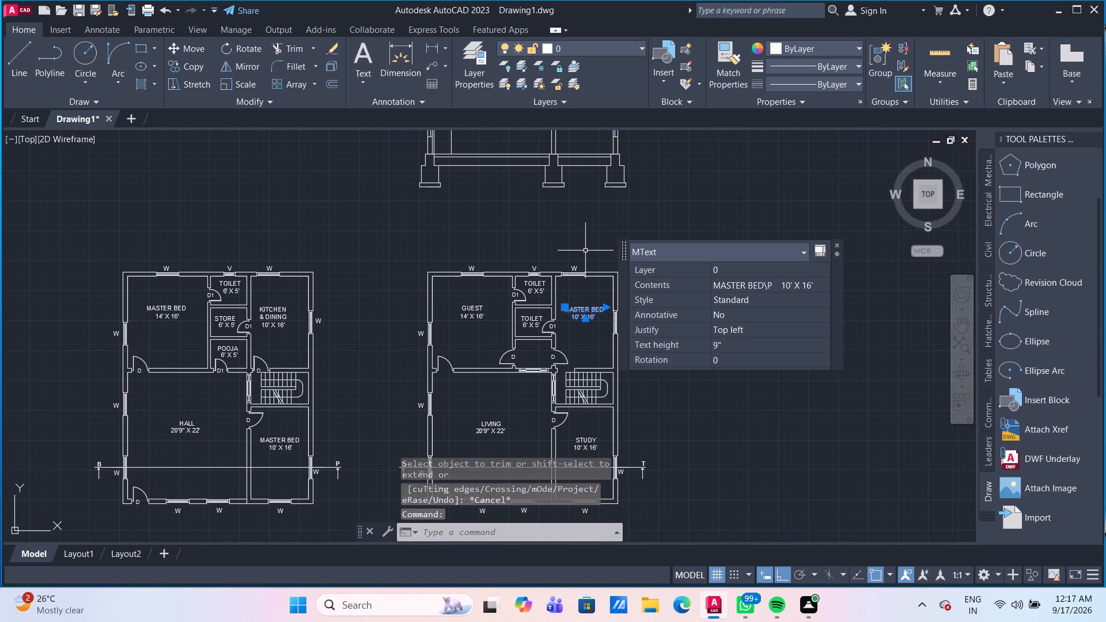
type("CO")
key("Return")
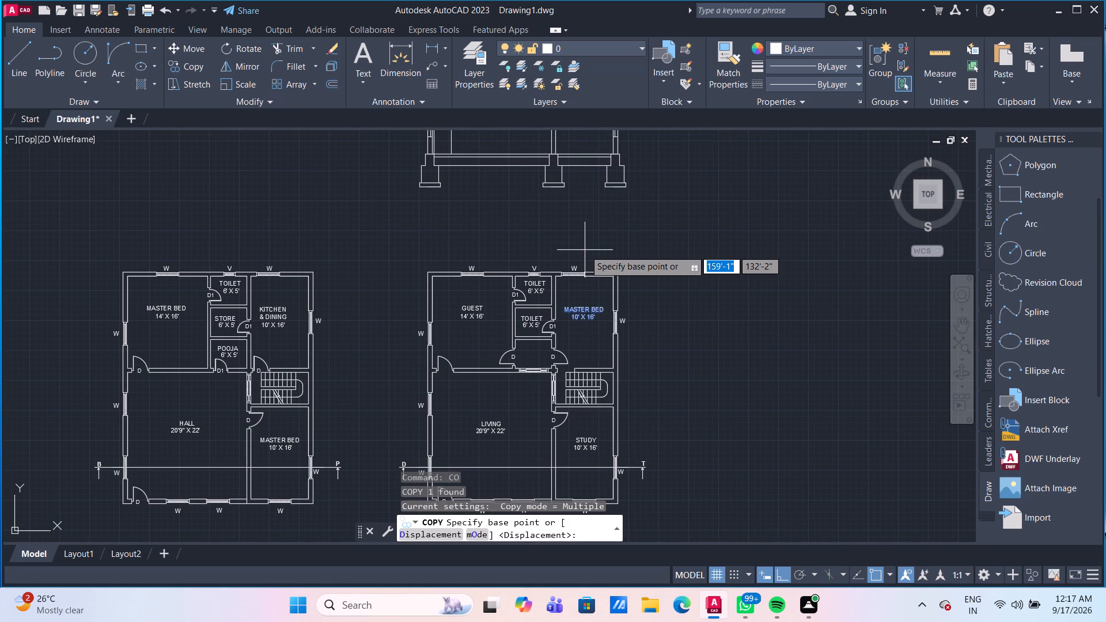
left_click(581, 310)
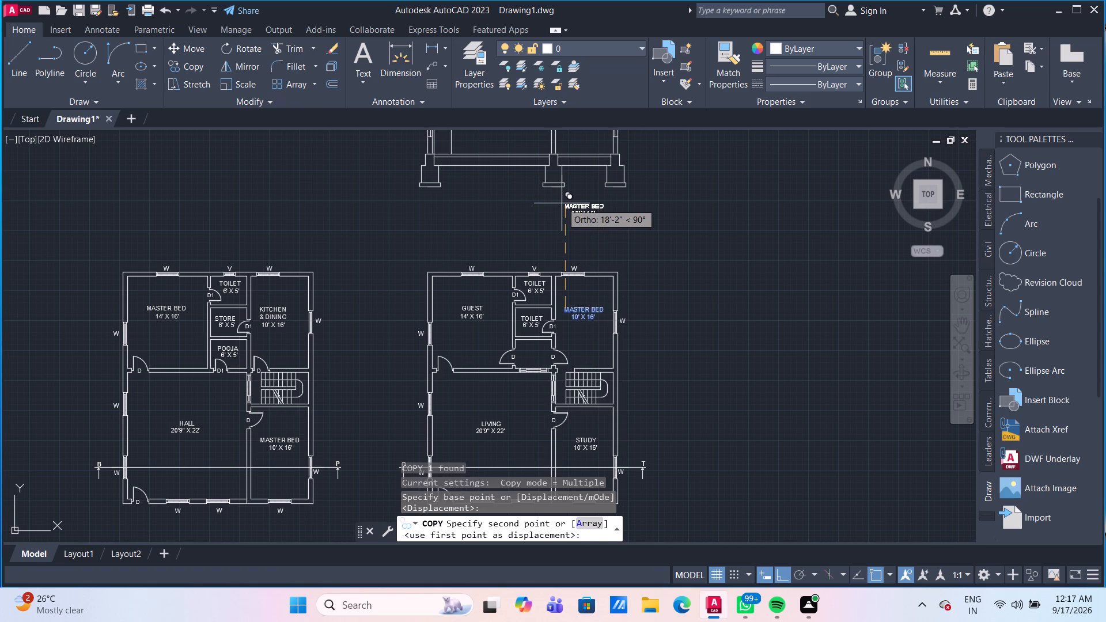
left_click(562, 203)
key("Escape")
Move the copied MASTER BED label about 11'-6" to the left beneath the section.
scroll(565, 203, "up", 2)
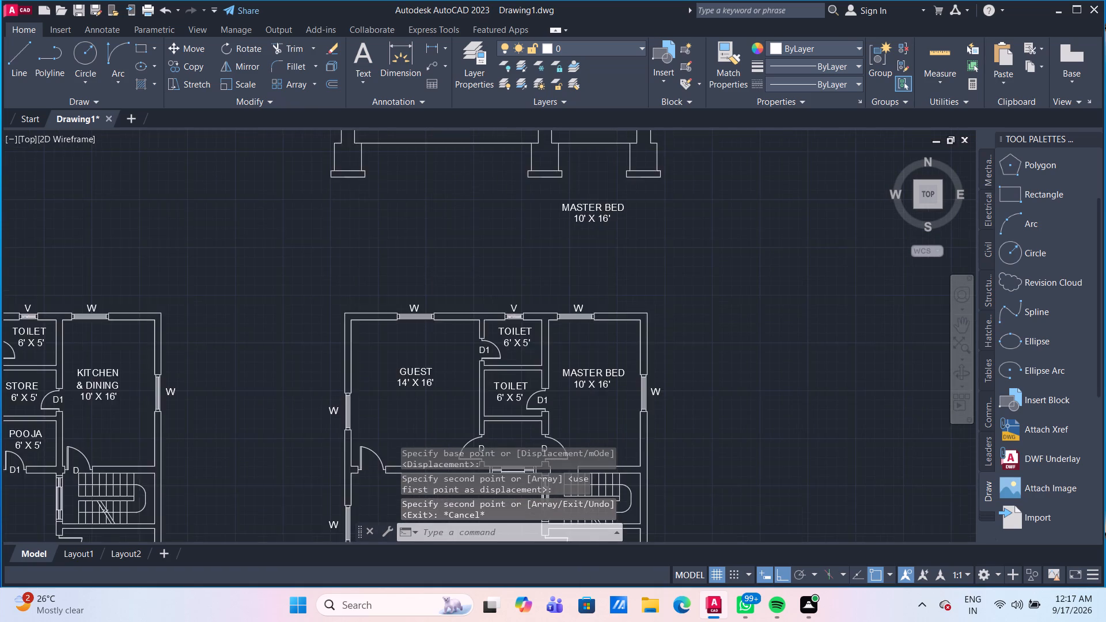
middle_click_drag(572, 210, 572, 238)
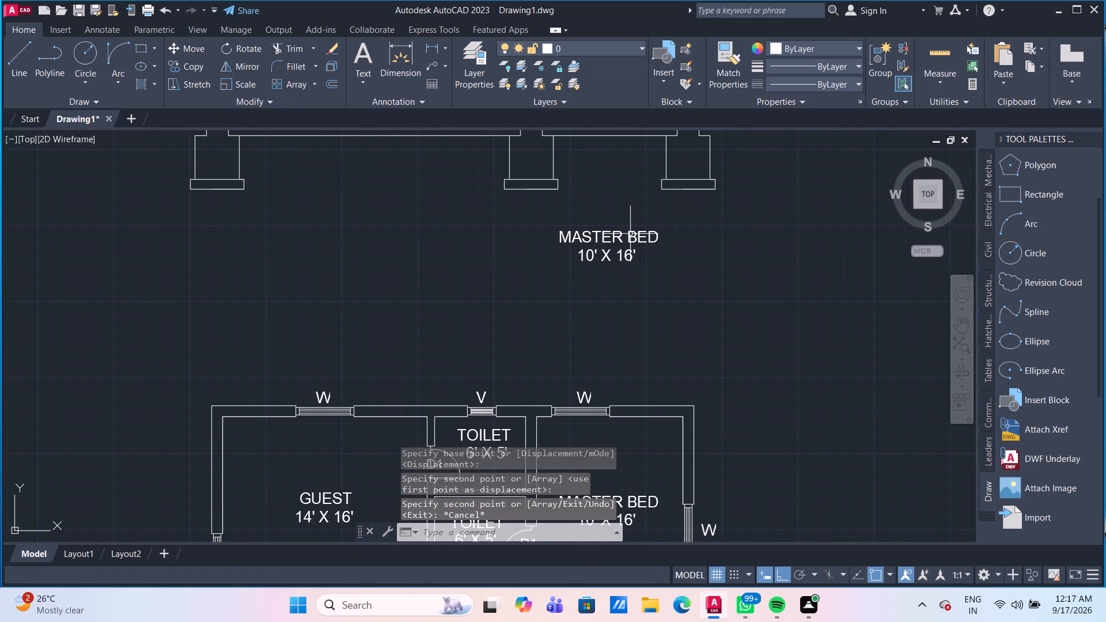
left_click(630, 234)
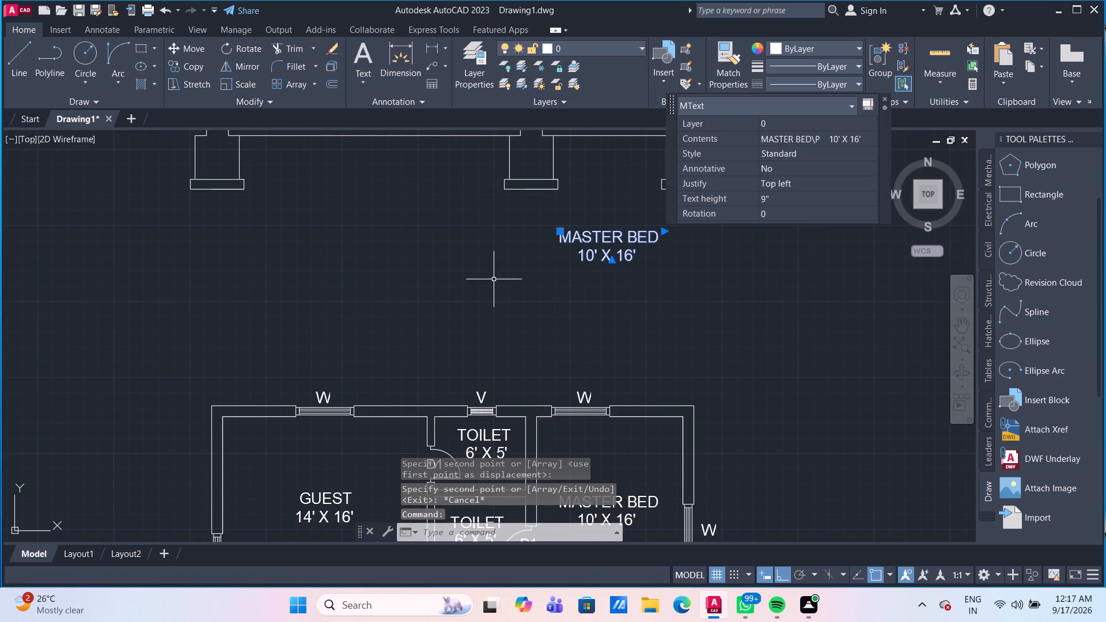
key("m")
key("Return")
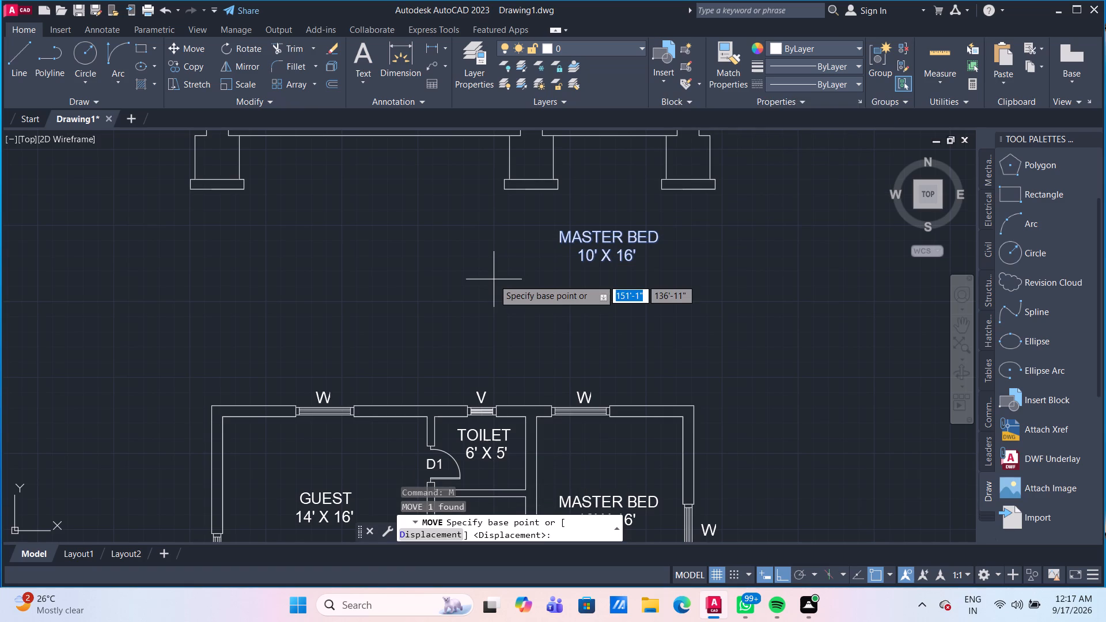
left_click(569, 238)
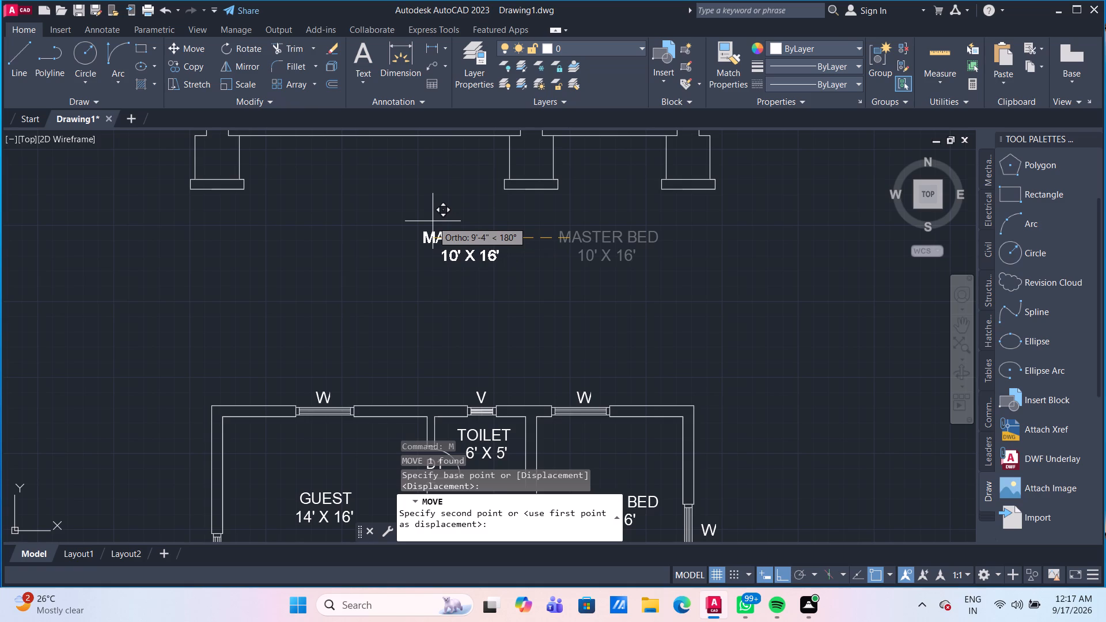
left_click(402, 214)
key("Escape")
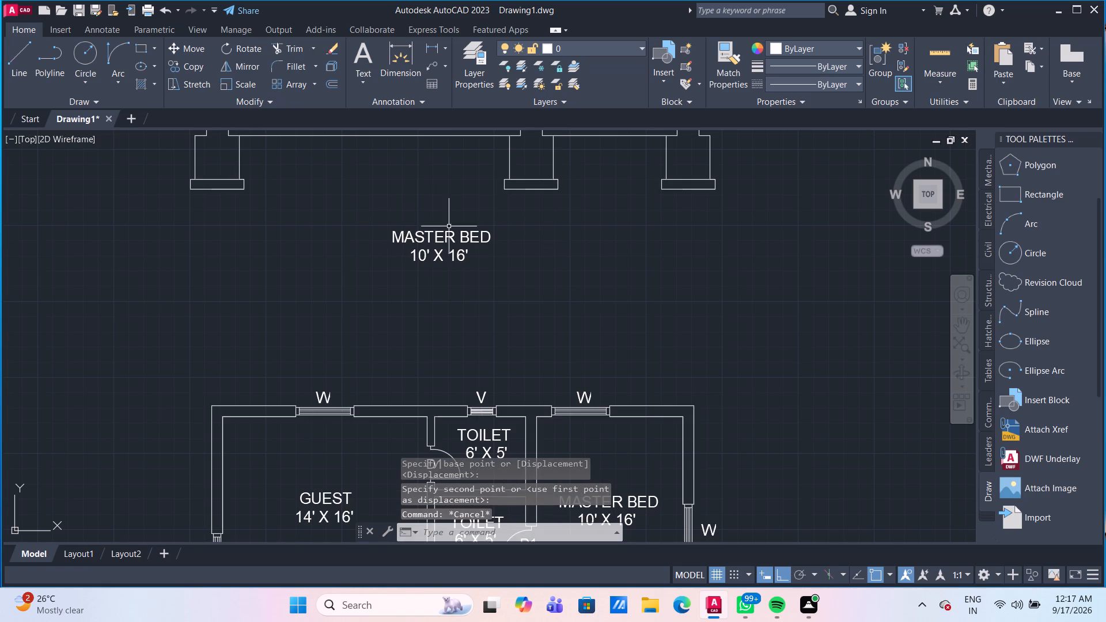
Open the copied MASTER BED label for editing and widen its text frame to make room for longer text.
double_click(453, 259)
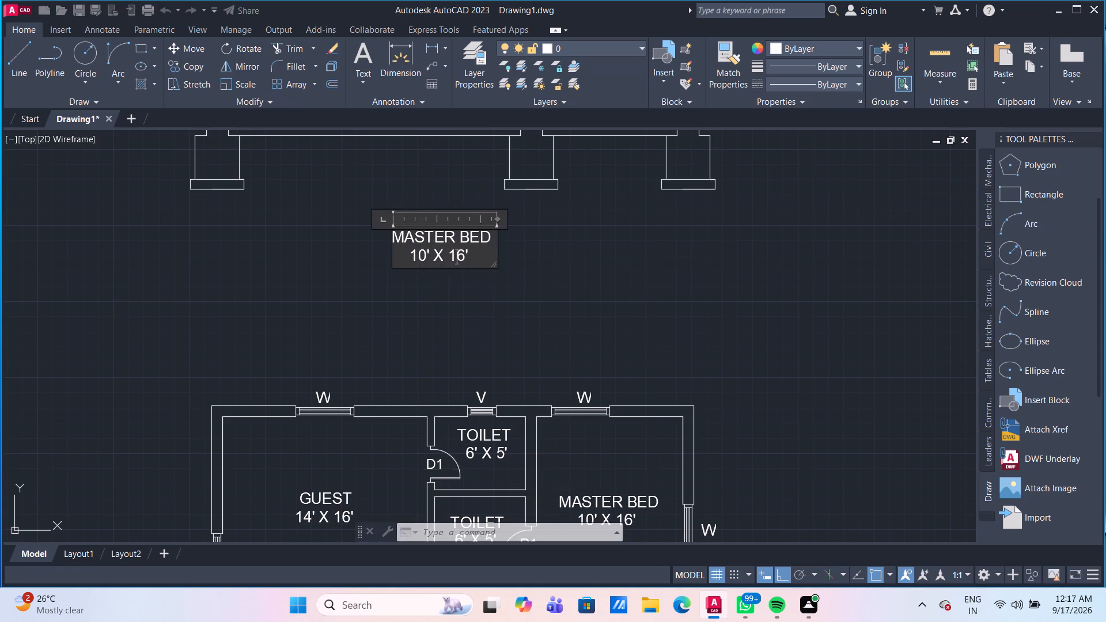
left_click(473, 259)
left_click_drag(498, 219, 574, 223)
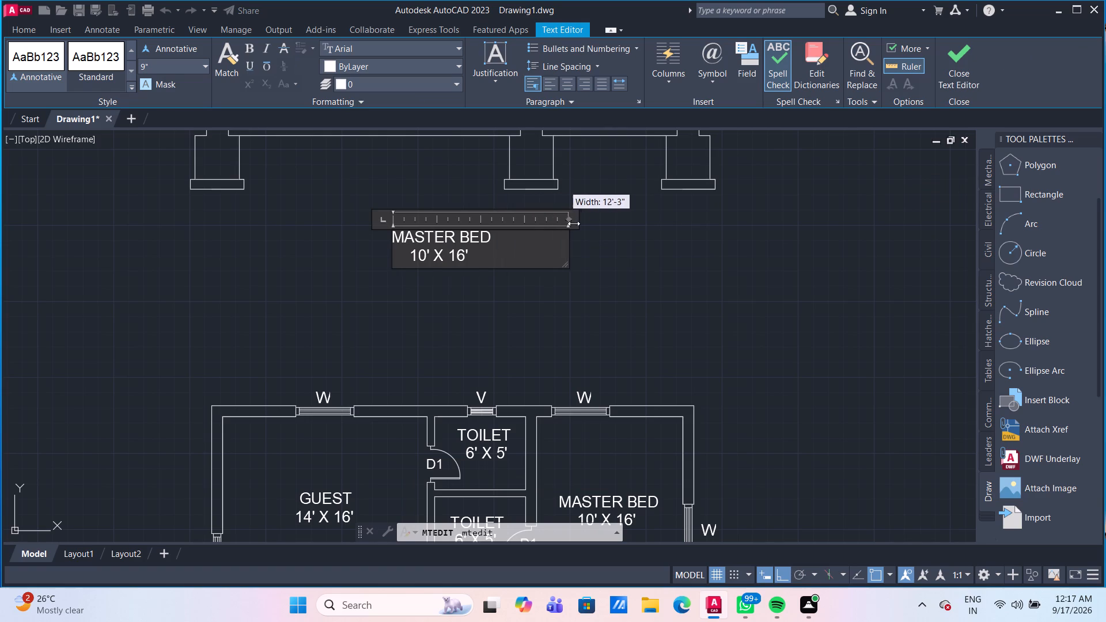
left_click_drag(574, 223, 672, 234)
Replace the copied MASTER BED label's text beneath the section with SECTION BP & DT.
left_click(510, 261)
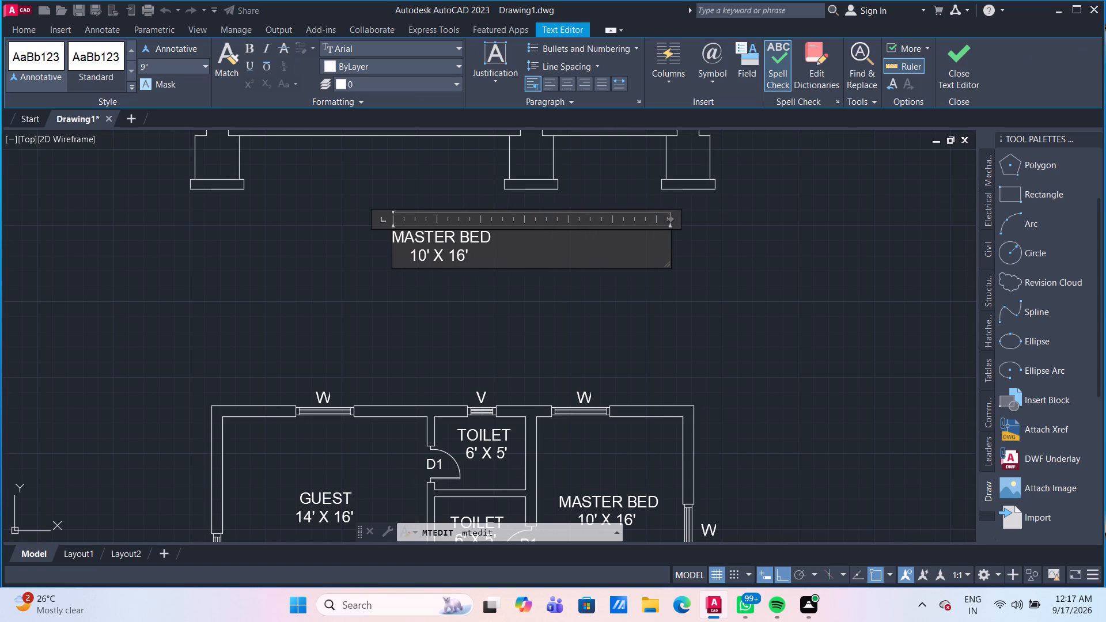
key("BackSpace")
key("BackSpace")
key("BackSpace")
key("BackSpace")
key("BackSpace")
key("BackSpace")
key("BackSpace")
key("BackSpace")
key("BackSpace")
key("BackSpace")
key("BackSpace")
key("BackSpace")
key("BackSpace")
key("BackSpace")
key("BackSpace")
key("BackSpace")
key("BackSpace")
key("BackSpace")
key("BackSpace")
key("BackSpace")
key("BackSpace")
key("BackSpace")
key("BackSpace")
key("BackSpace")
key("BackSpace")
key("BackSpace")
key("BackSpace")
type("SECTION")
key("space")
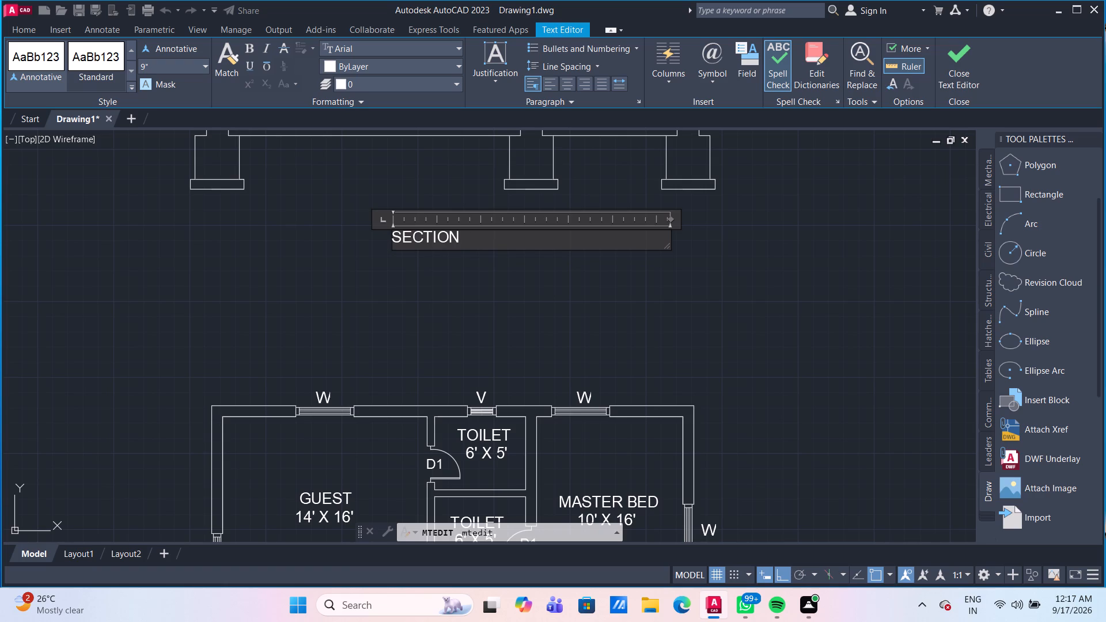
type("BP")
key("space")
type("&")
key("space")
type("DT")
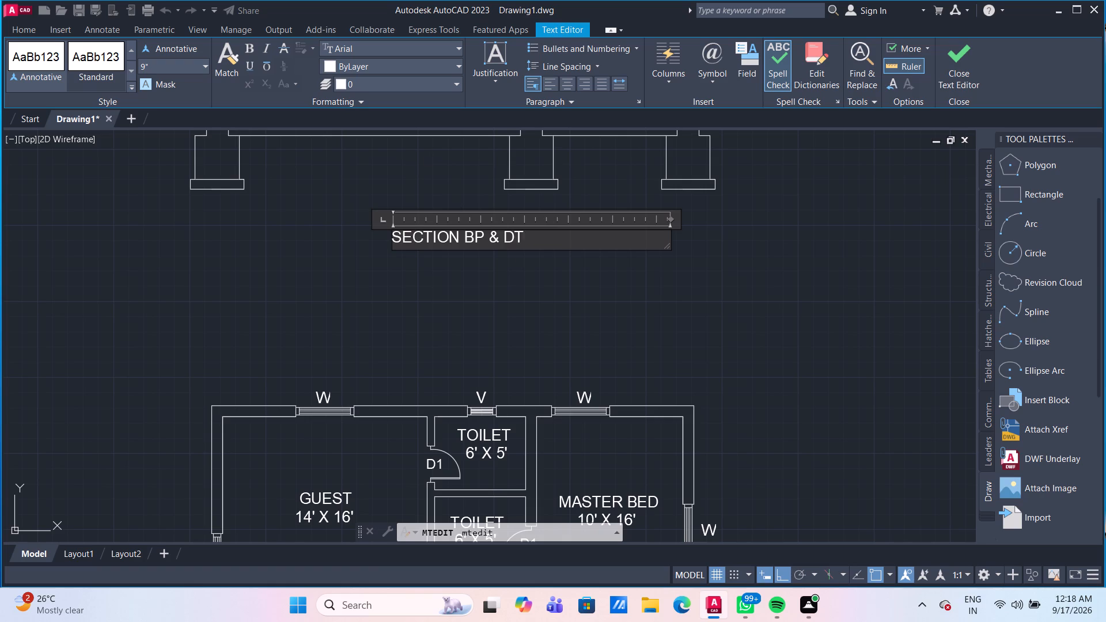
Underline the whole SECTION BP & DT title and finish editing the text.
left_click_drag(534, 242, 366, 229)
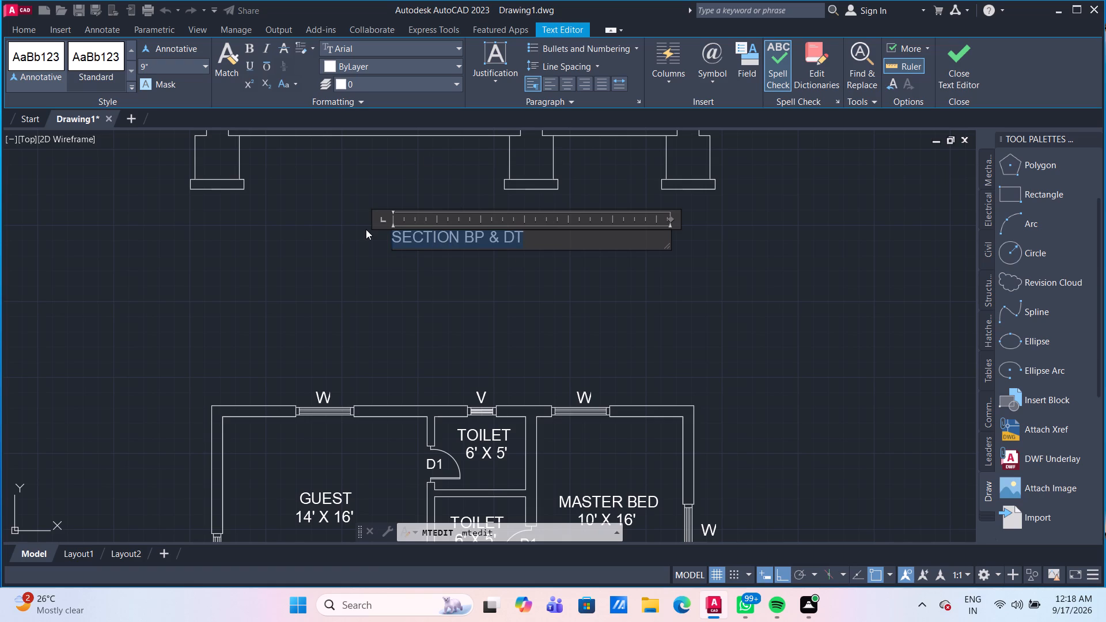
left_click(253, 69)
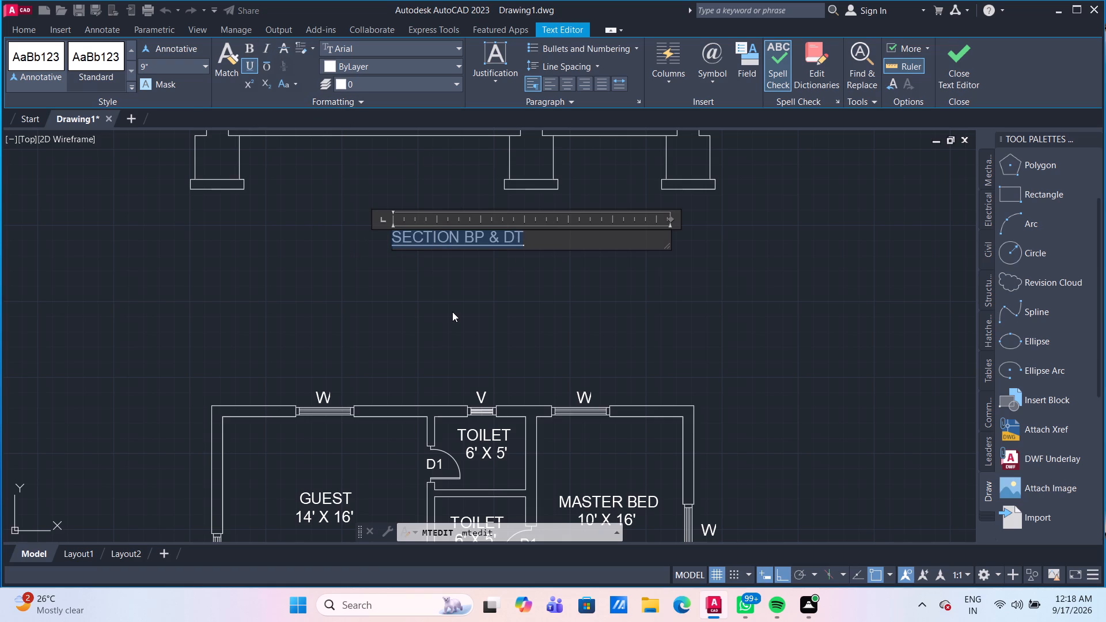
key("Escape")
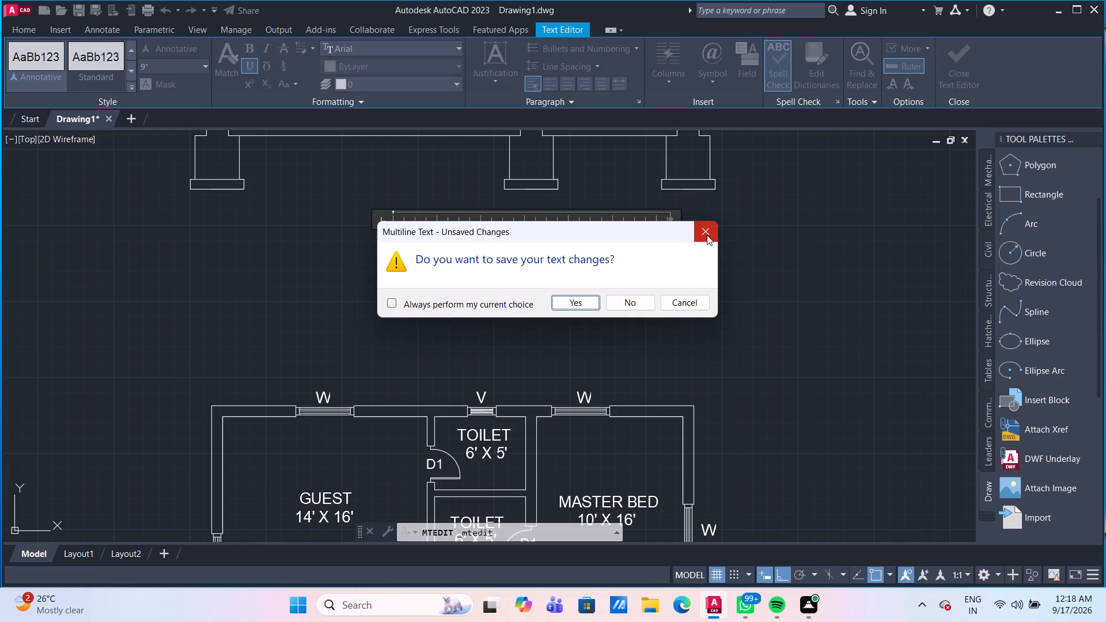
left_click(707, 235)
left_click(552, 294)
scroll(552, 294, "down", 2)
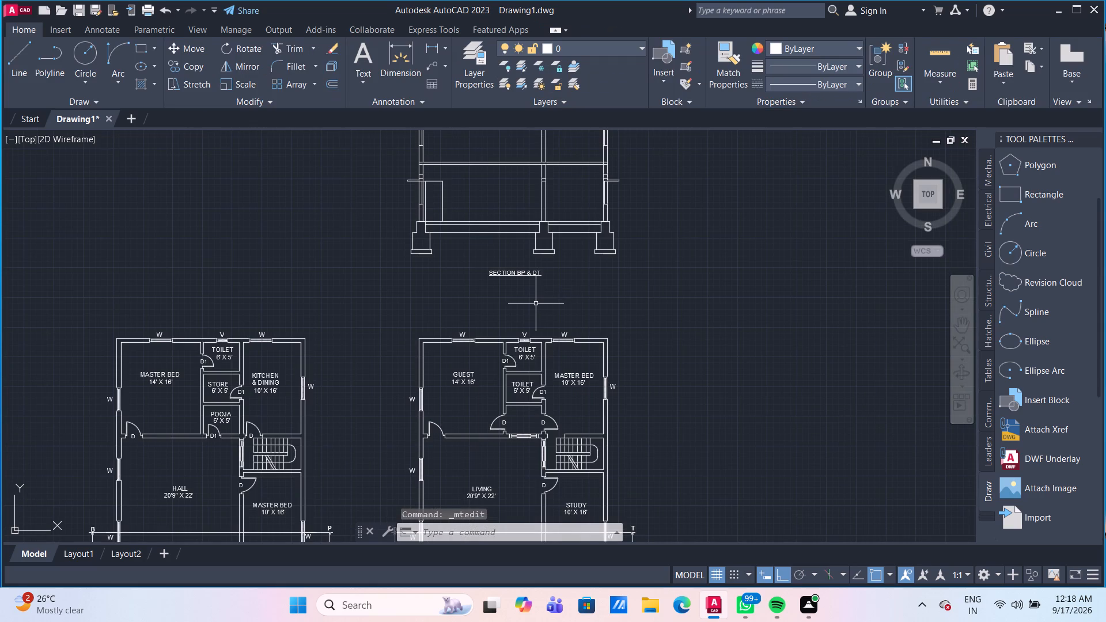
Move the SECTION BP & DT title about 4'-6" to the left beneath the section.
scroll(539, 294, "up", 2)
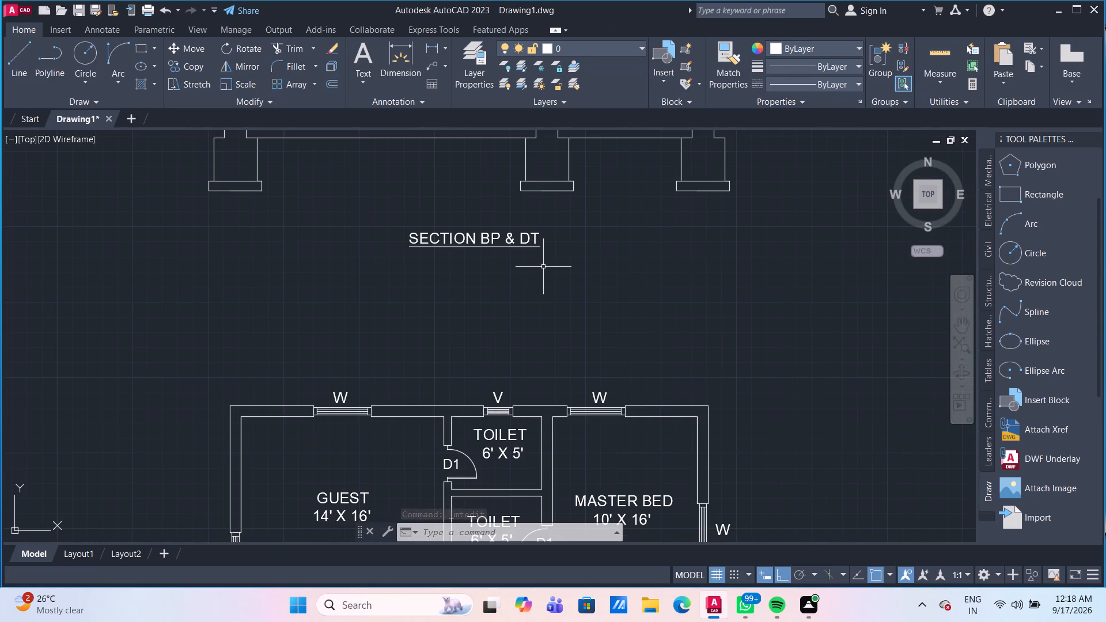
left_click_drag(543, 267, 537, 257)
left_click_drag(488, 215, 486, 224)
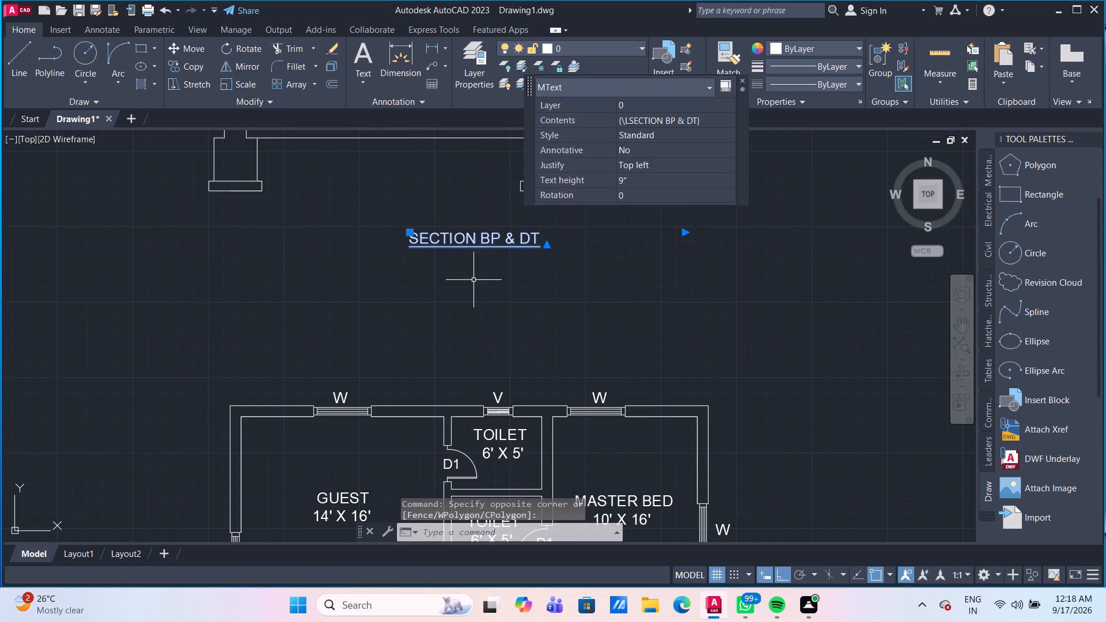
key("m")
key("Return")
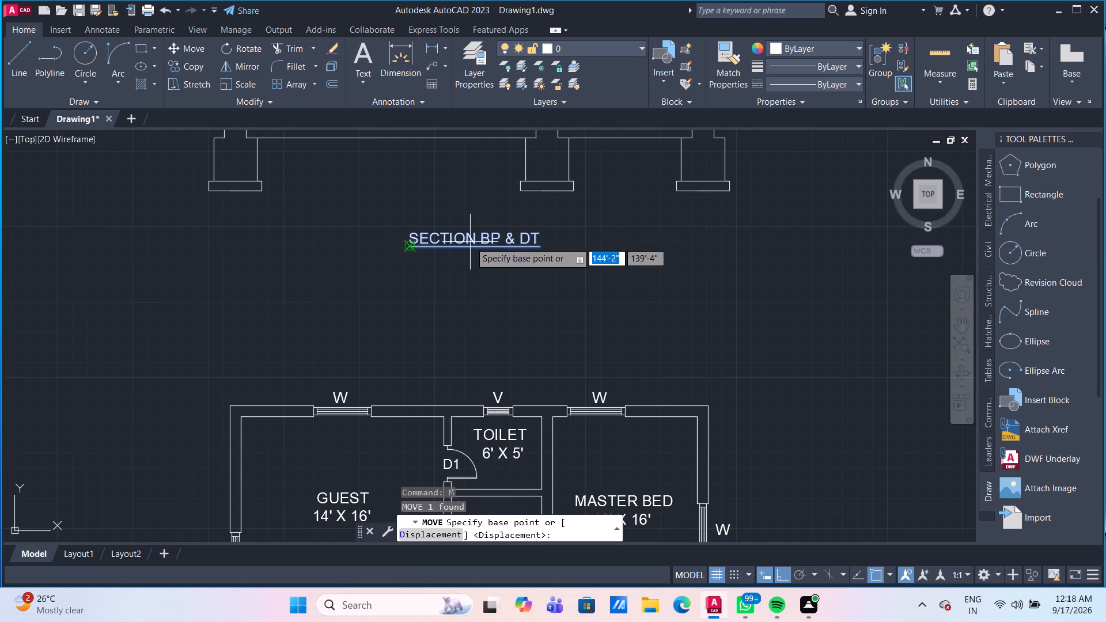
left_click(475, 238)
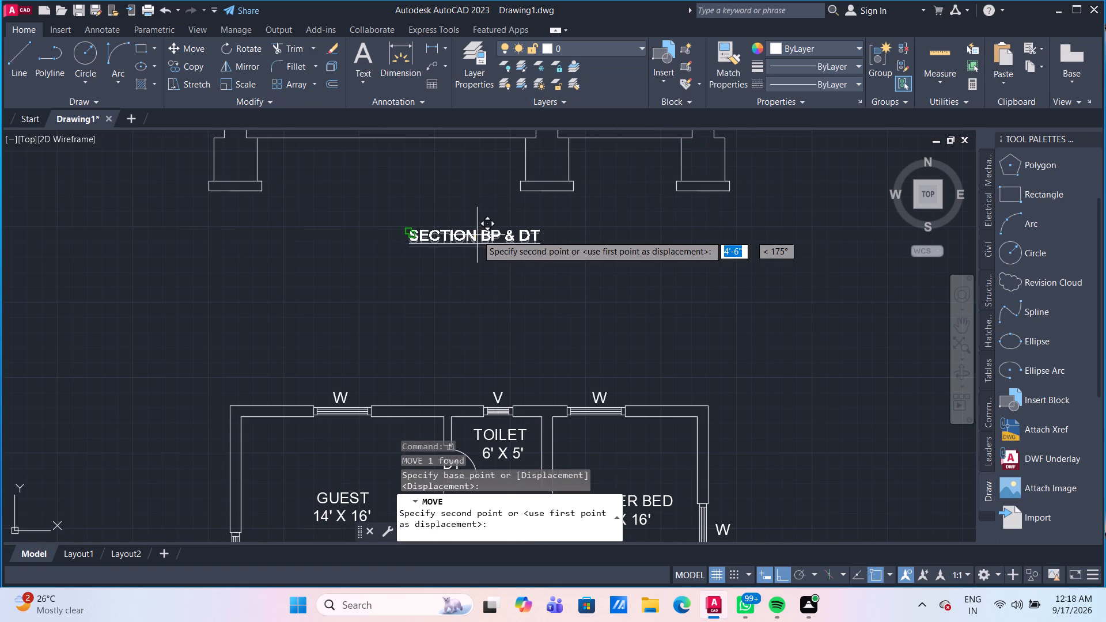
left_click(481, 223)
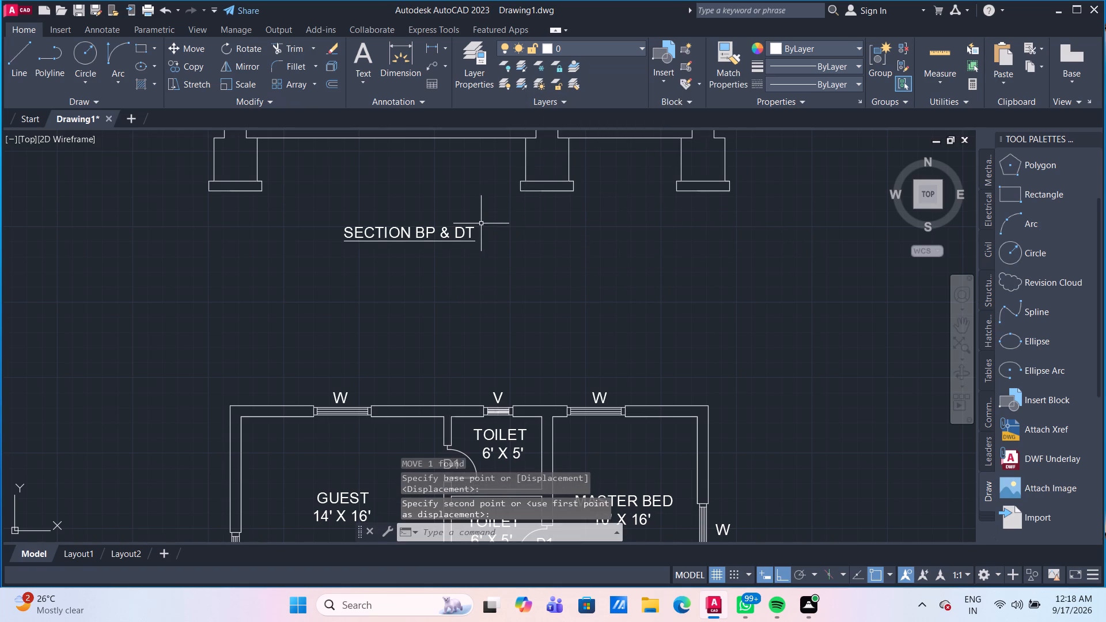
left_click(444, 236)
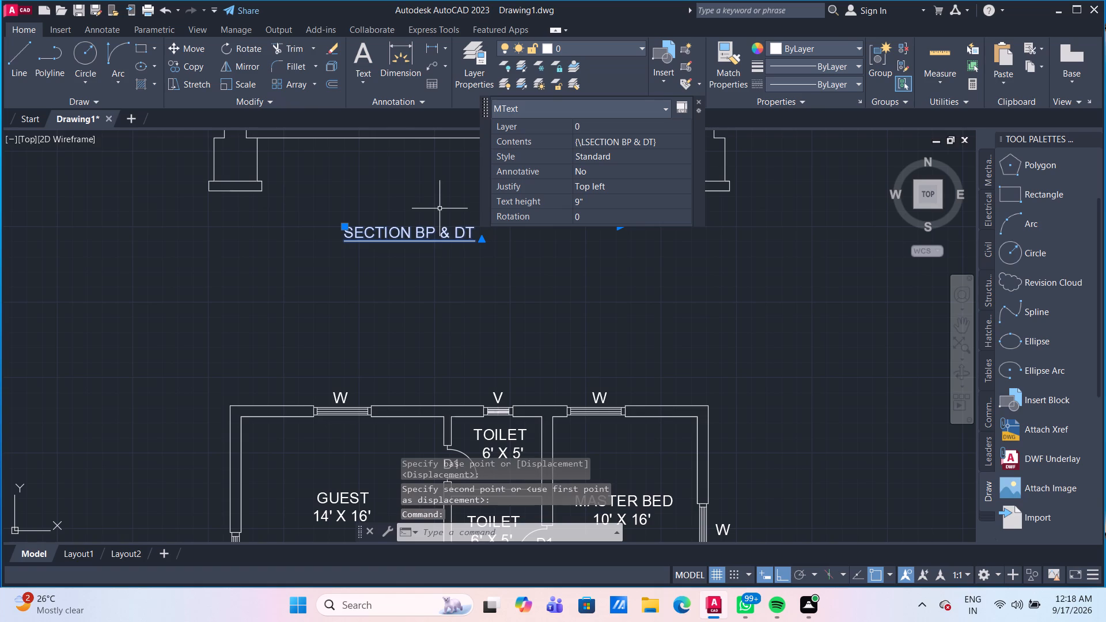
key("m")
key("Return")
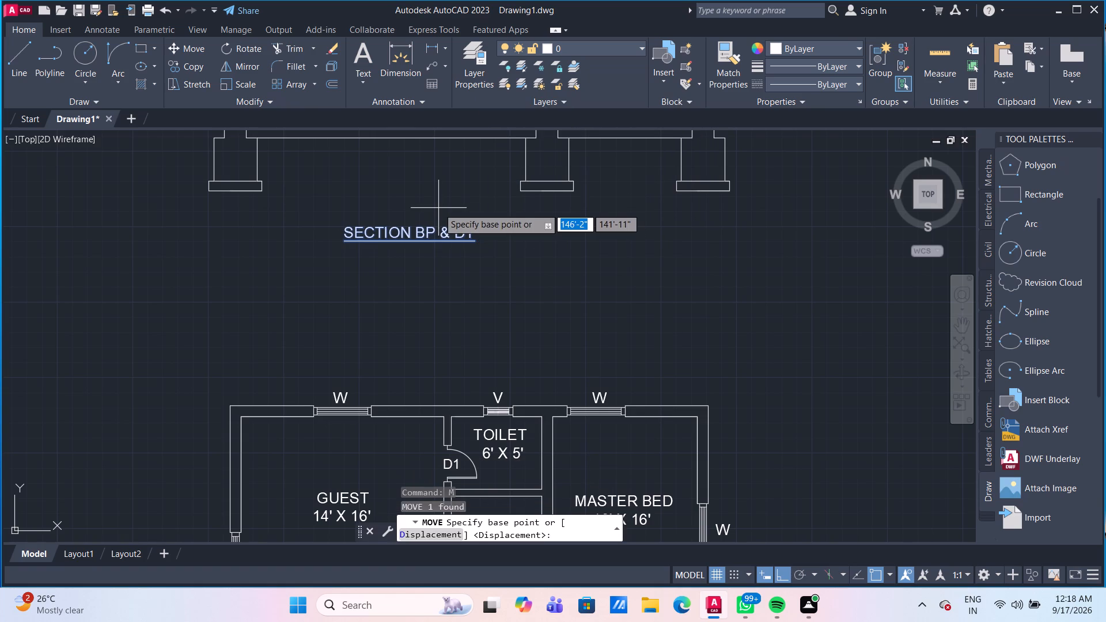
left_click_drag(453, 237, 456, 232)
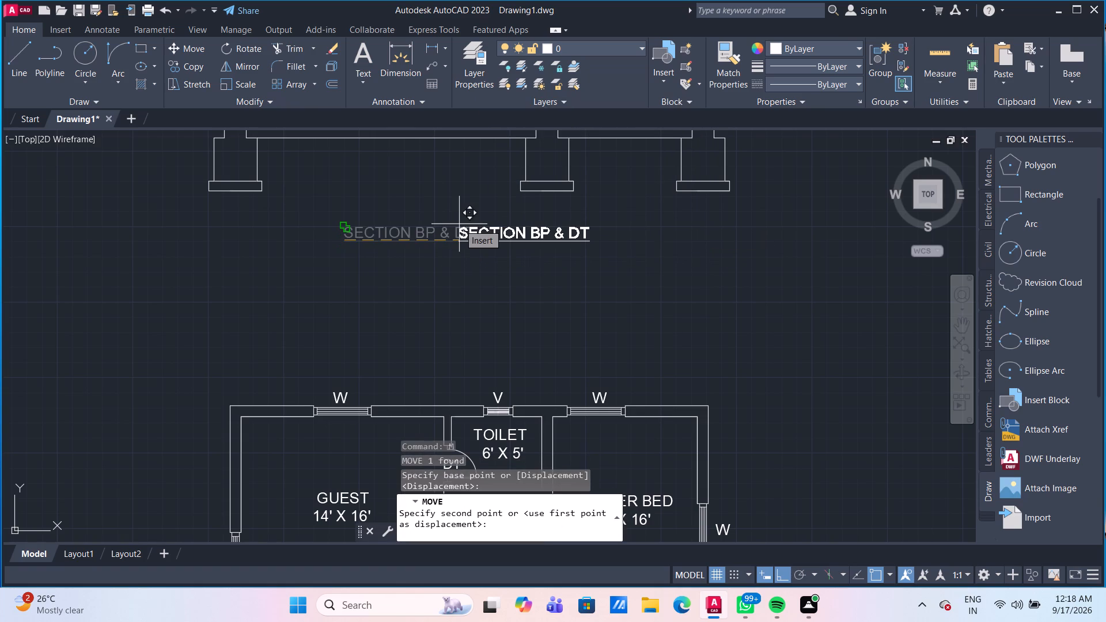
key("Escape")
With Ortho off, move the SECTION BP & DT title about 5'-3" at 12° to centre it beneath the section.
left_click(458, 231)
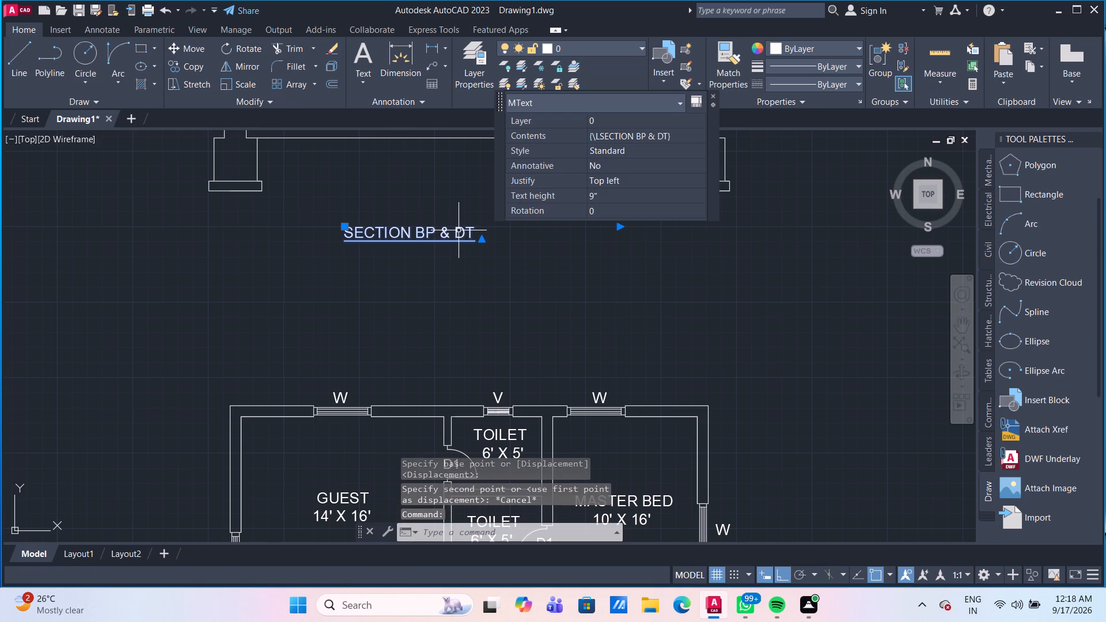
left_click(779, 580)
key("m")
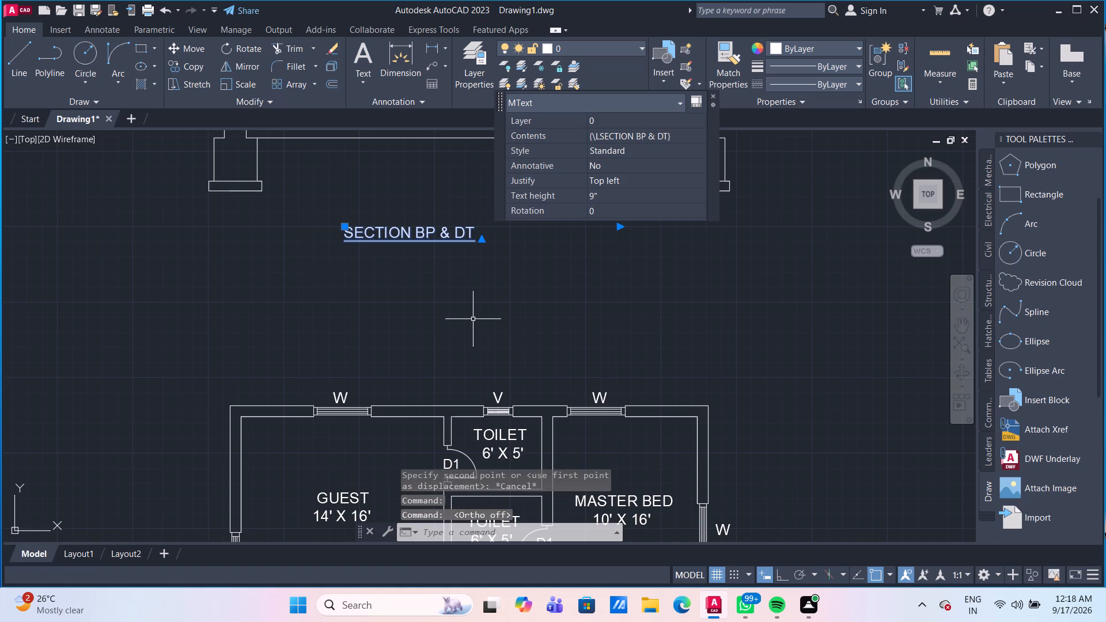
key("Return")
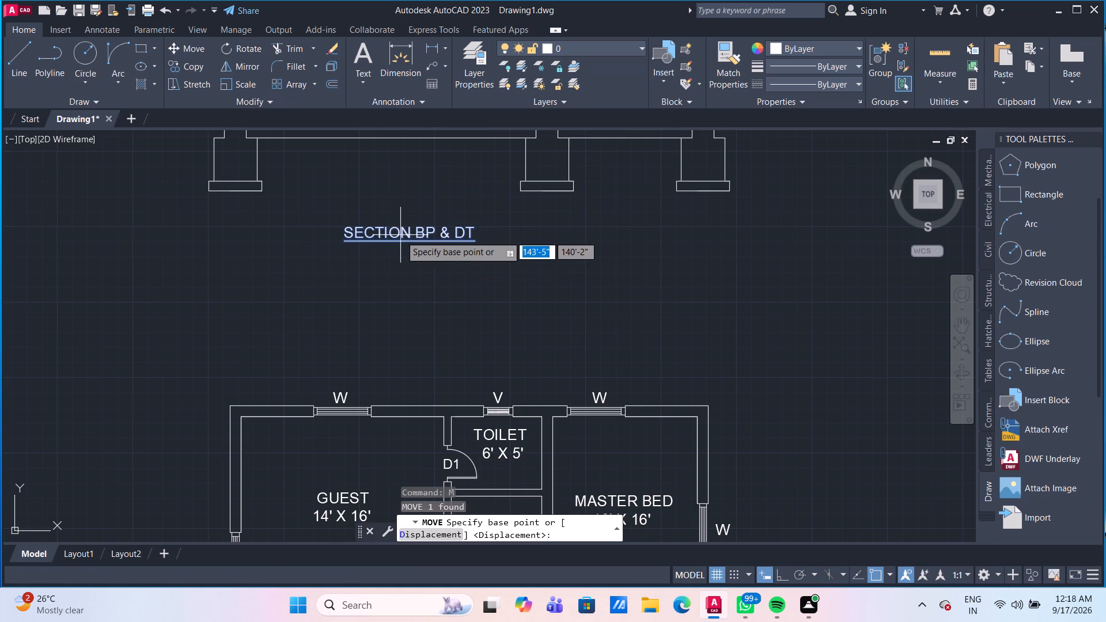
scroll(401, 236, "up", 2)
left_click(414, 234)
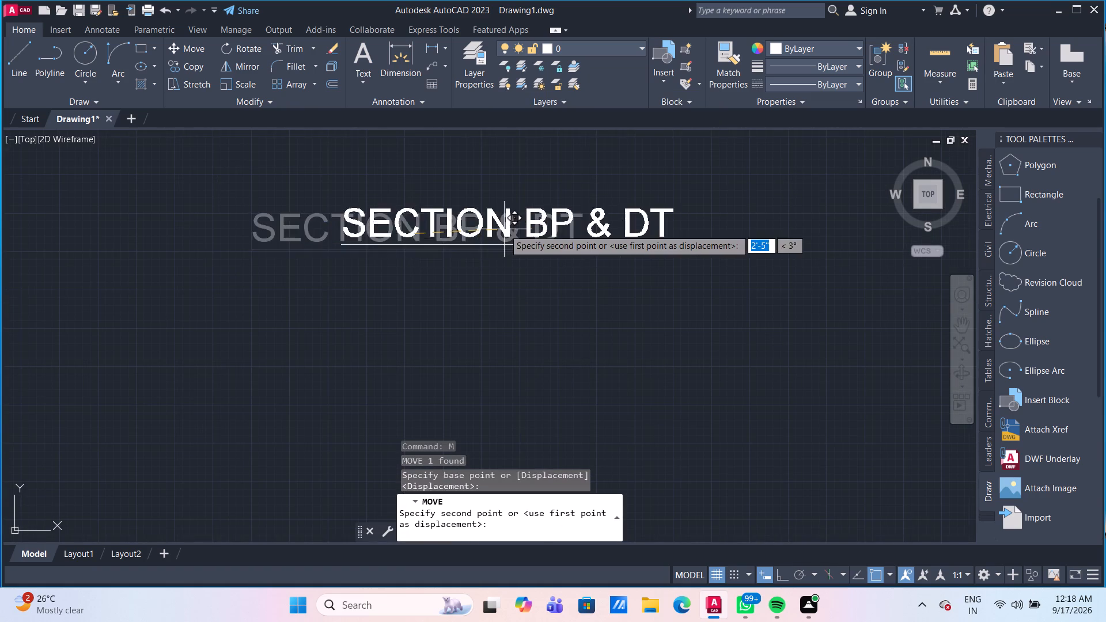
scroll(504, 229, "down", 3)
scroll(549, 217, "up", 2)
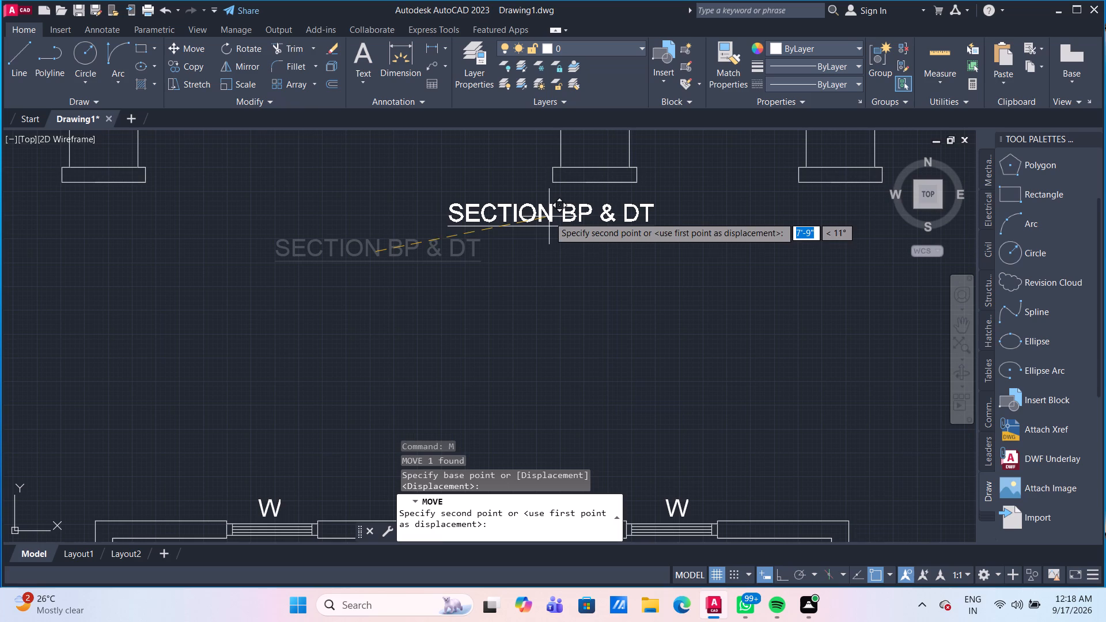
scroll(535, 226, "down", 1)
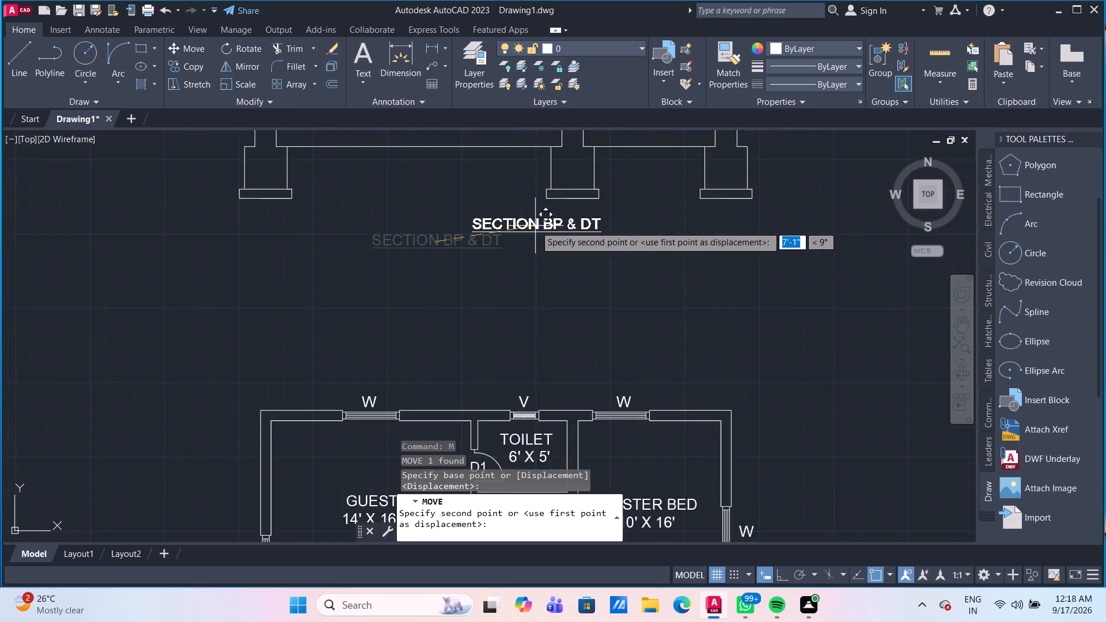
scroll(535, 226, "down", 1)
scroll(517, 226, "up", 1)
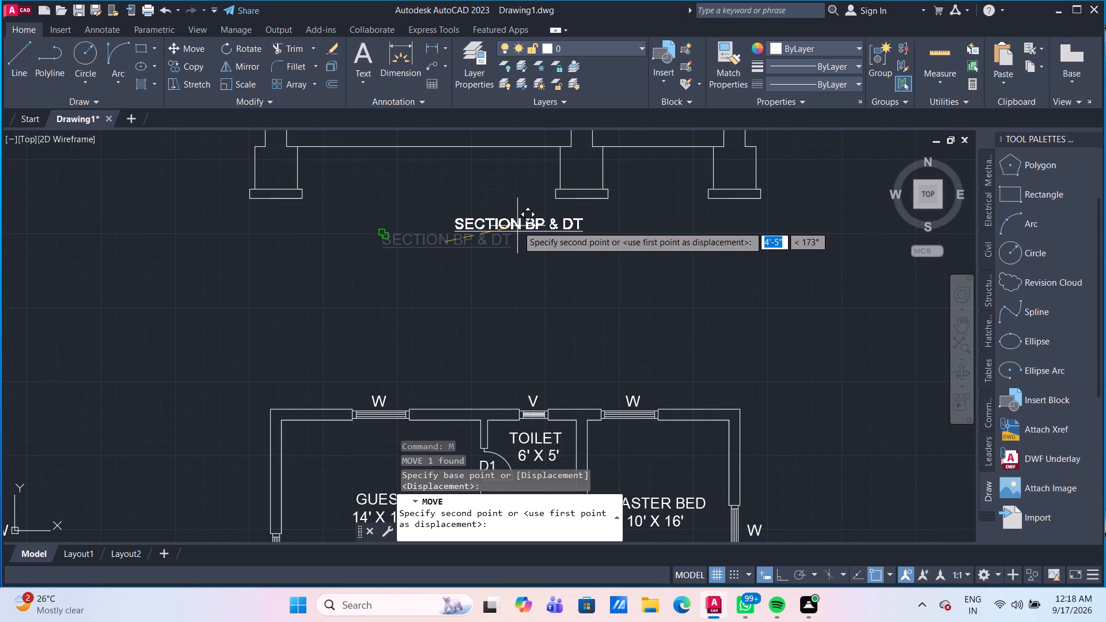
scroll(517, 226, "up", 1)
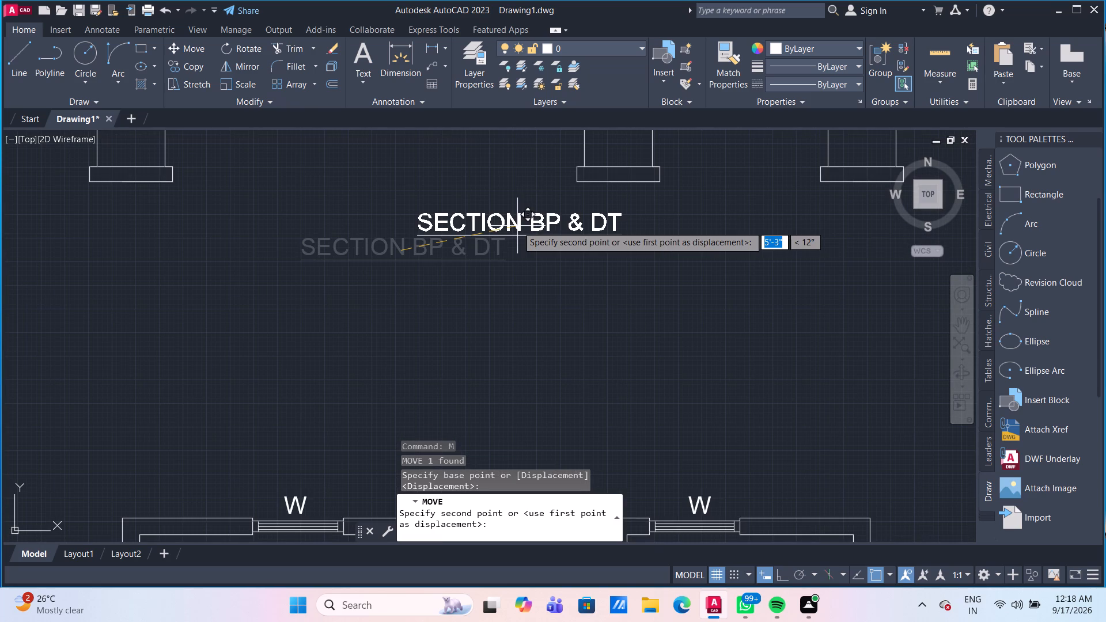
left_click(517, 226)
Delete the extra line that joins the ground-floor door's top edge to the left outer wall in the section.
scroll(517, 226, "down", 3)
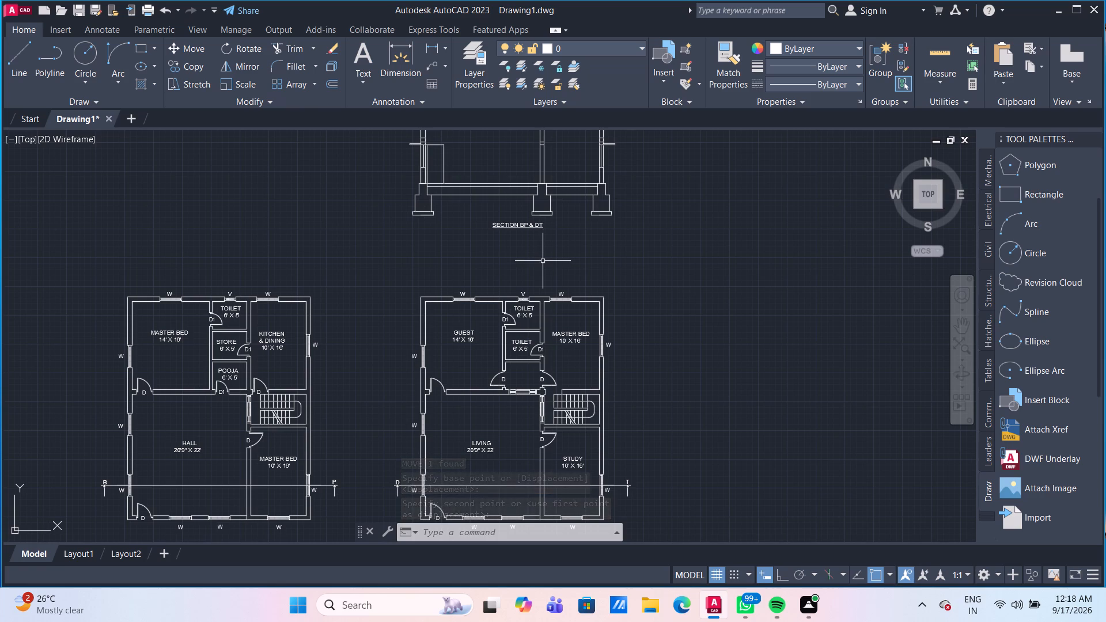
scroll(532, 293, "down", 1)
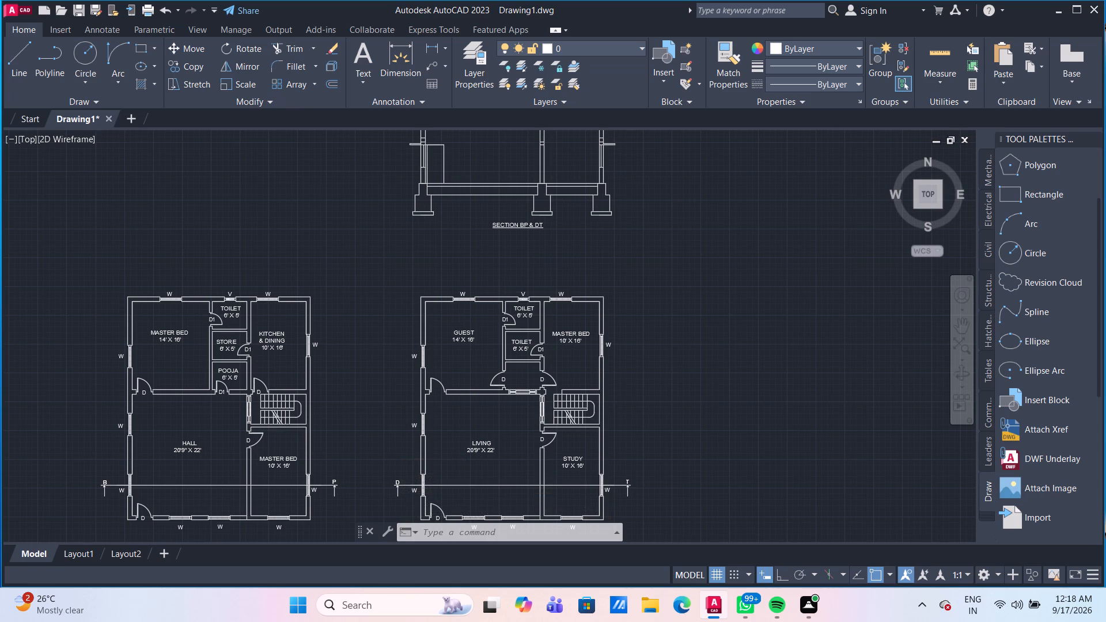
middle_click_drag(569, 268, 573, 289)
scroll(573, 289, "down", 1)
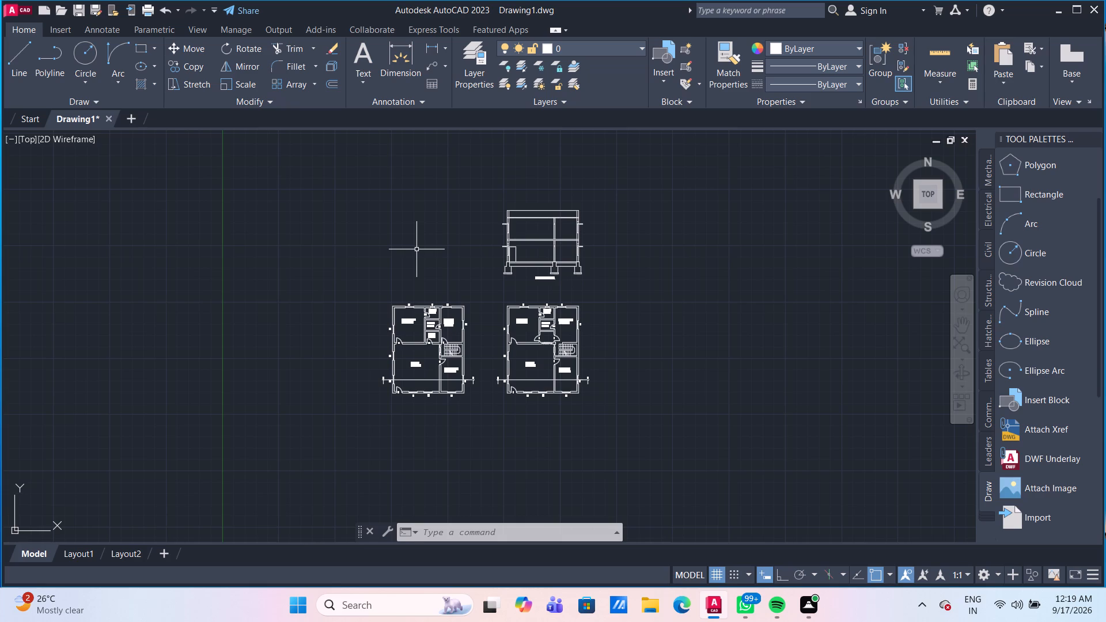
scroll(416, 249, "up", 2)
scroll(520, 241, "down", 1)
scroll(585, 223, "up", 1)
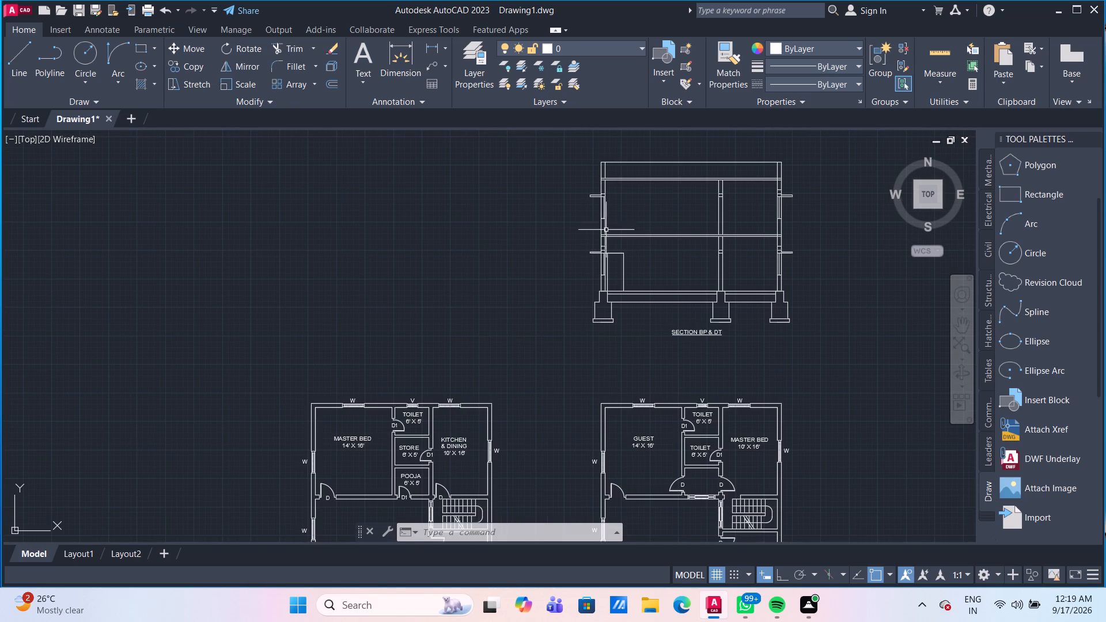
scroll(728, 251, "up", 1)
middle_click_drag(631, 264, 489, 315)
scroll(387, 306, "up", 2)
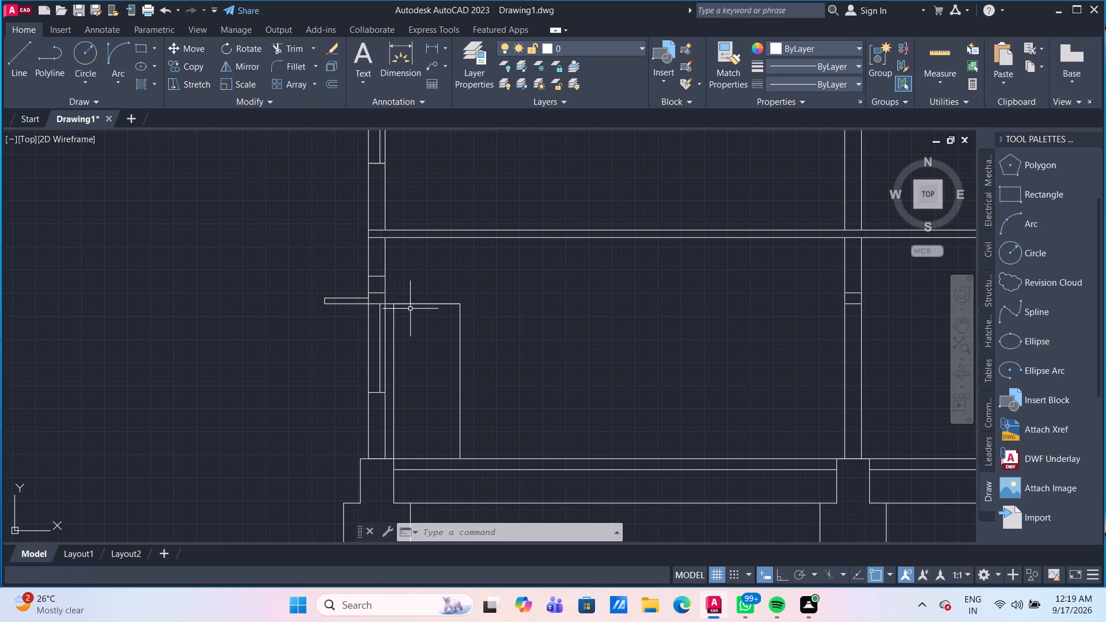
scroll(410, 309, "up", 2)
left_click(358, 295)
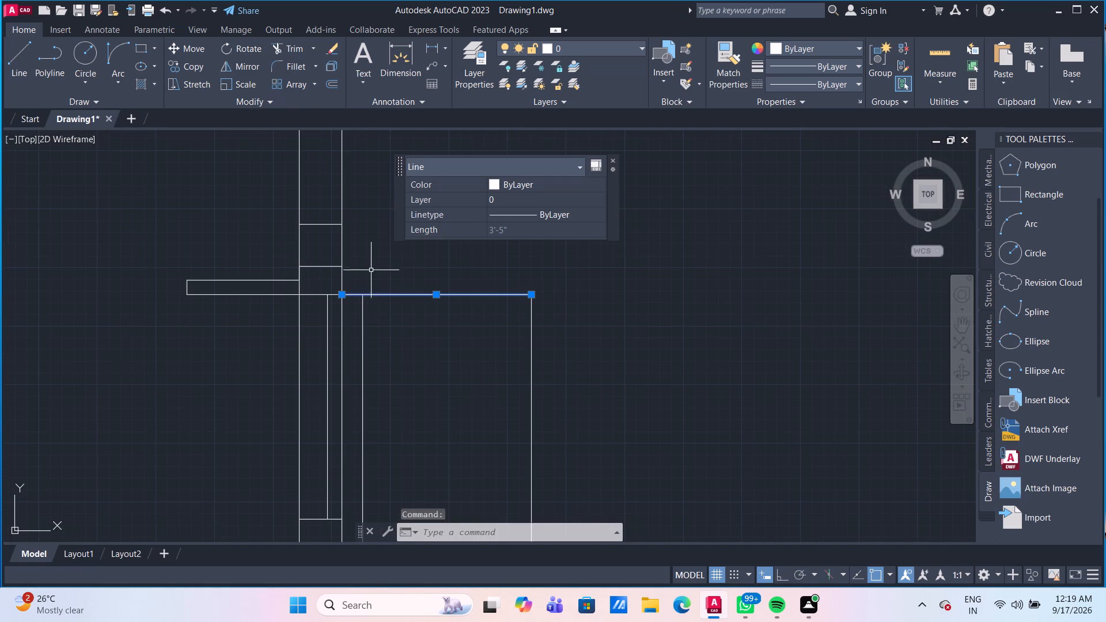
key("Delete")
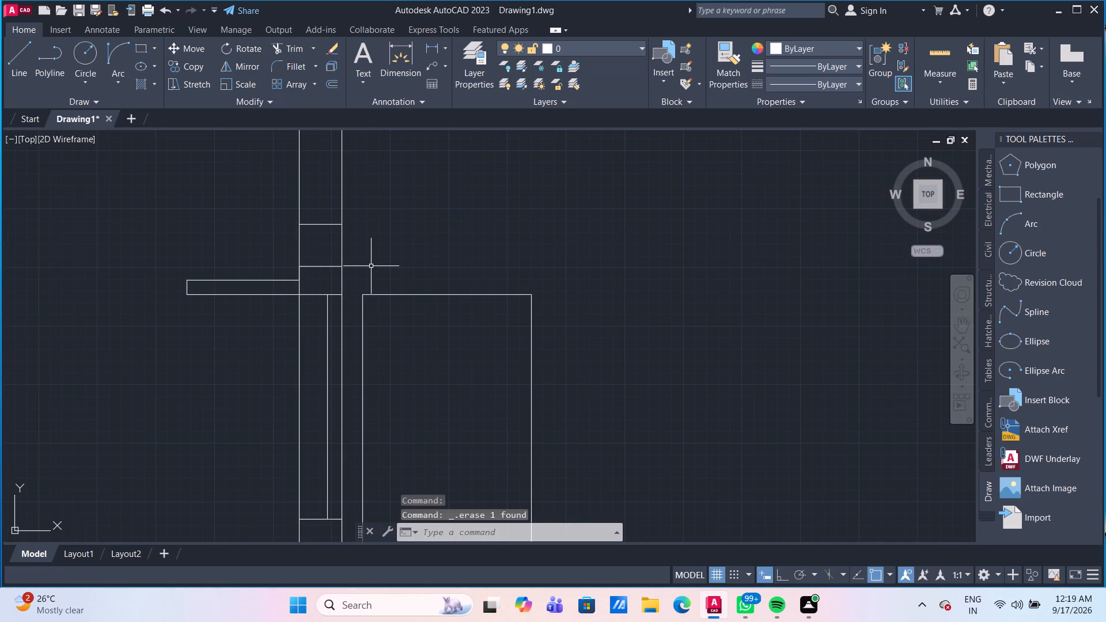
scroll(368, 266, "down", 4)
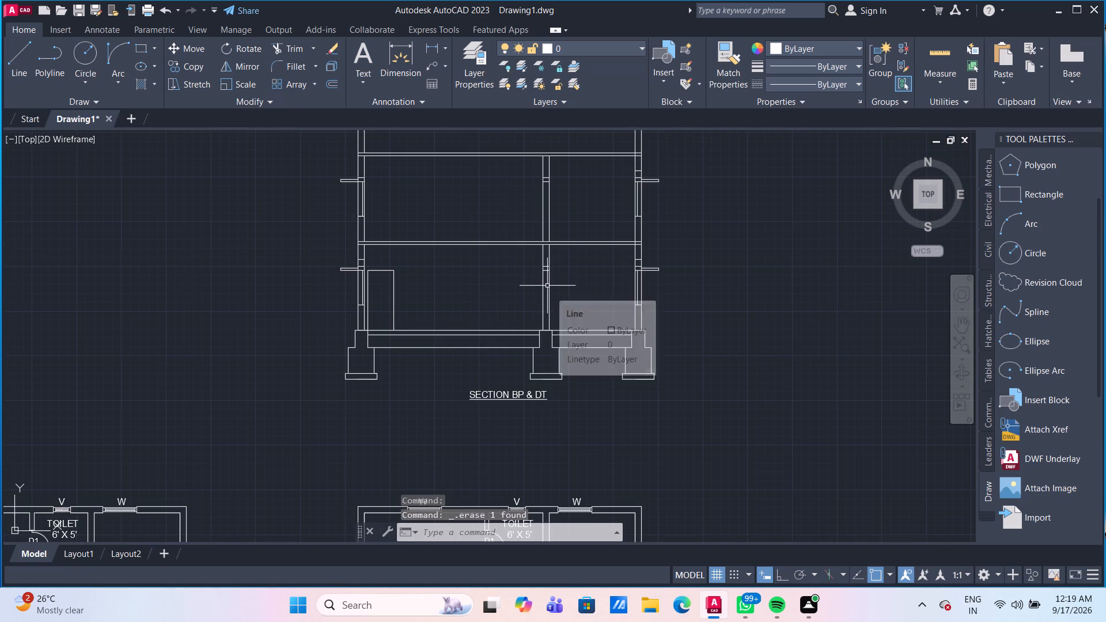
Examine the completed section with its title, comparing it with the floor plans drawn below it.
scroll(531, 293, "up", 1)
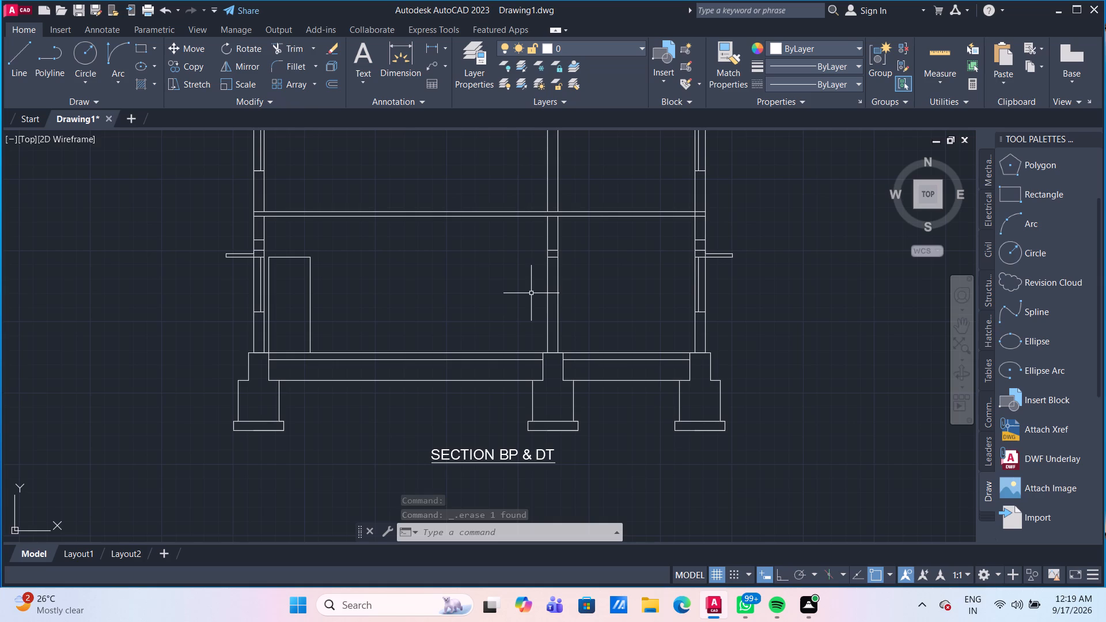
scroll(498, 293, "down", 2)
scroll(491, 342, "down", 2)
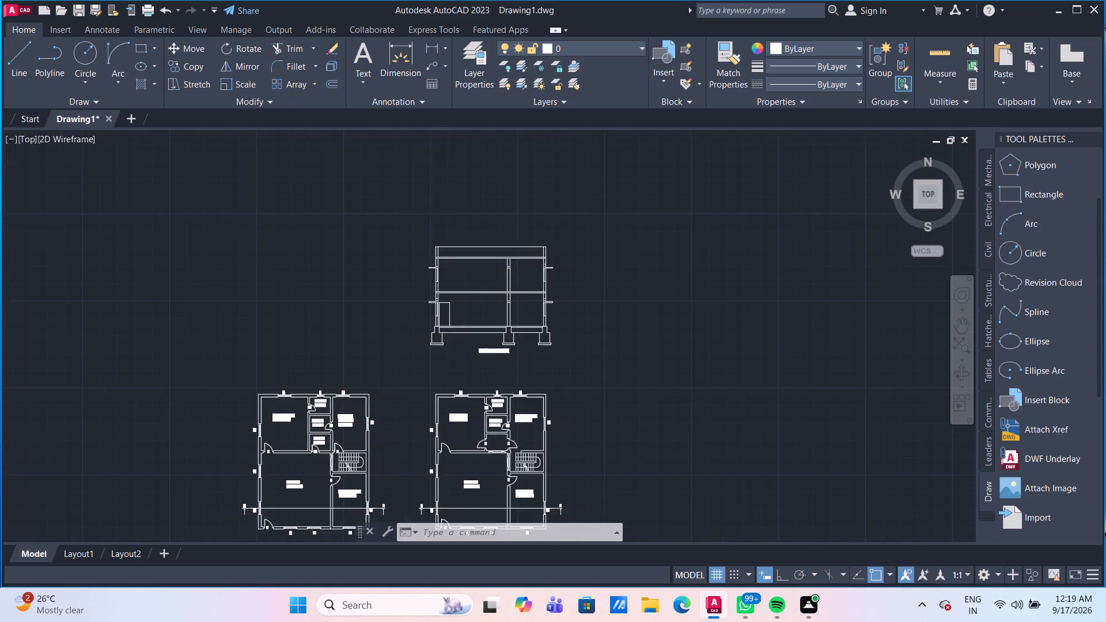
scroll(495, 304, "up", 3)
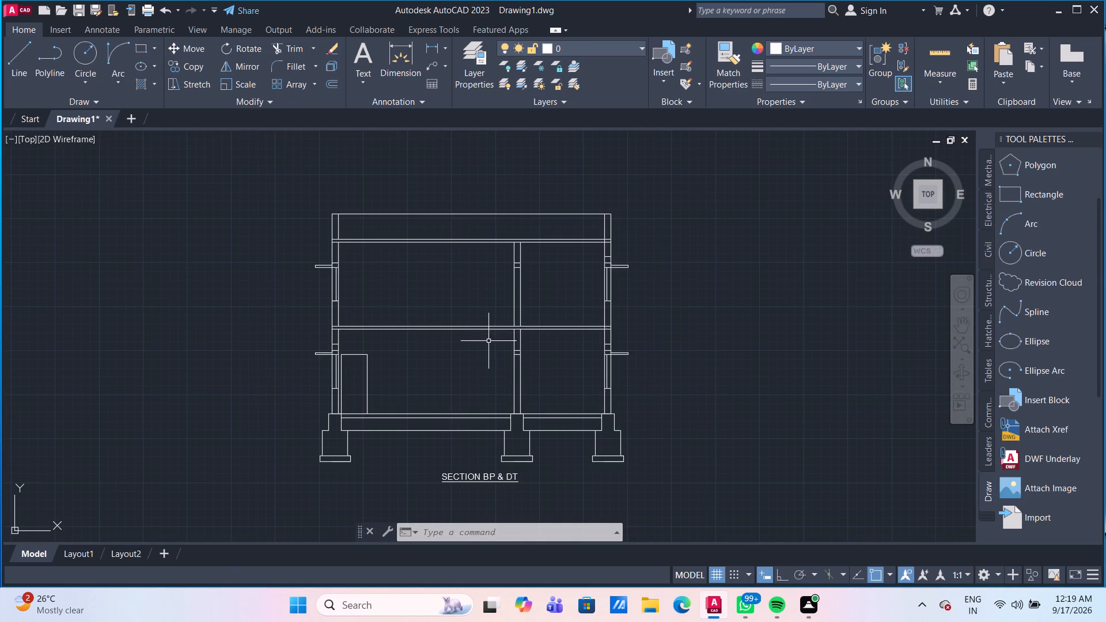
middle_click_drag(488, 358, 479, 194)
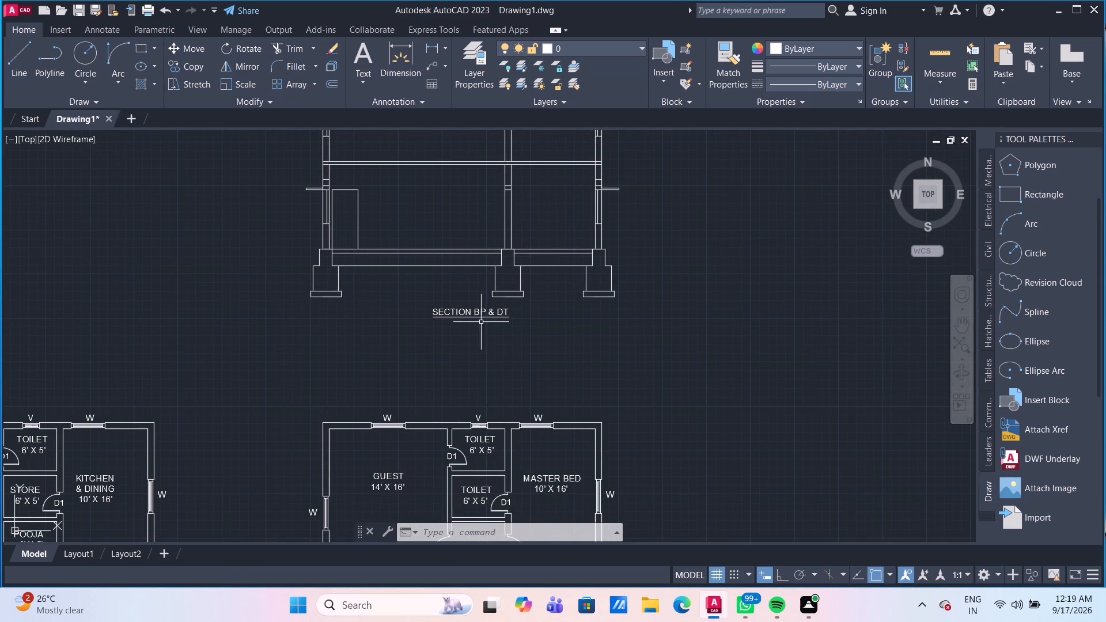
middle_click_drag(491, 270, 491, 146)
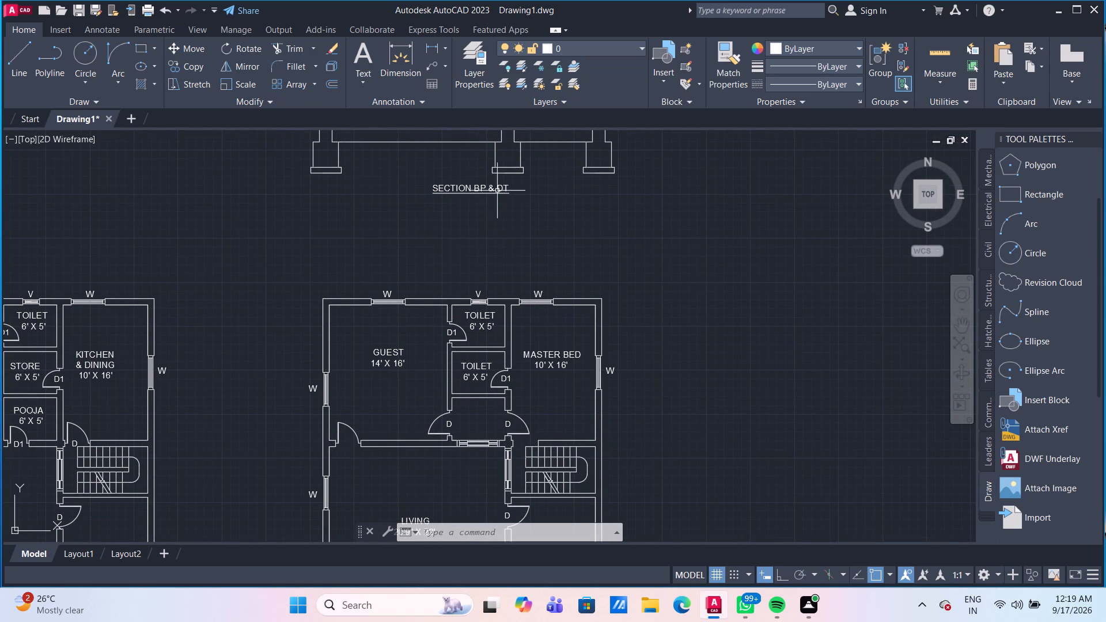
middle_click_drag(497, 189, 524, 403)
scroll(524, 403, "down", 1)
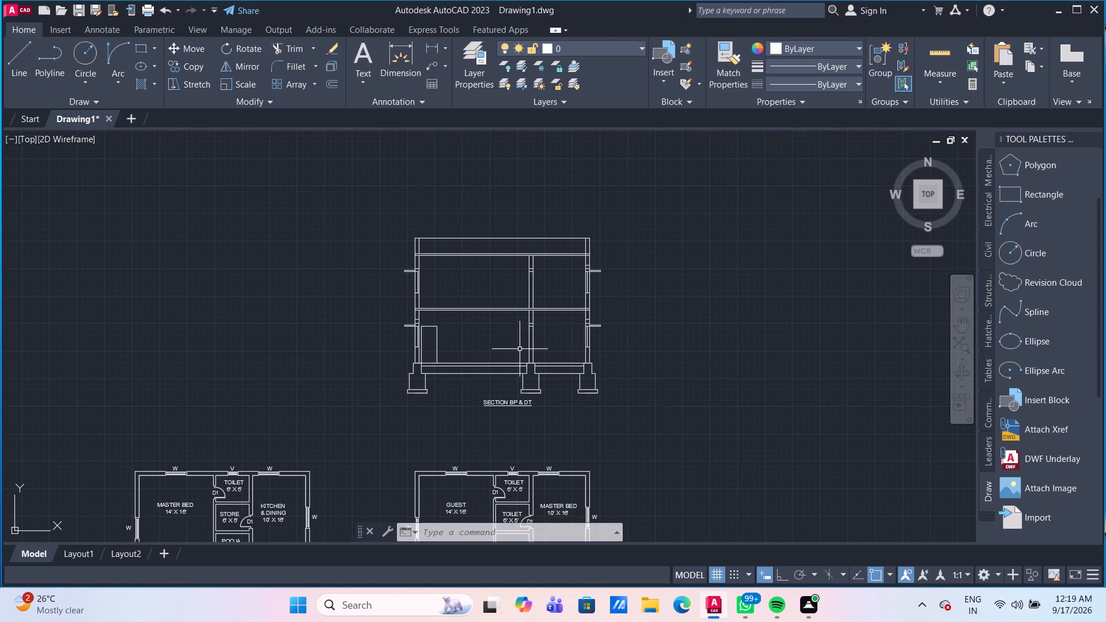
scroll(498, 279, "up", 2)
scroll(519, 293, "down", 1)
middle_click(519, 293)
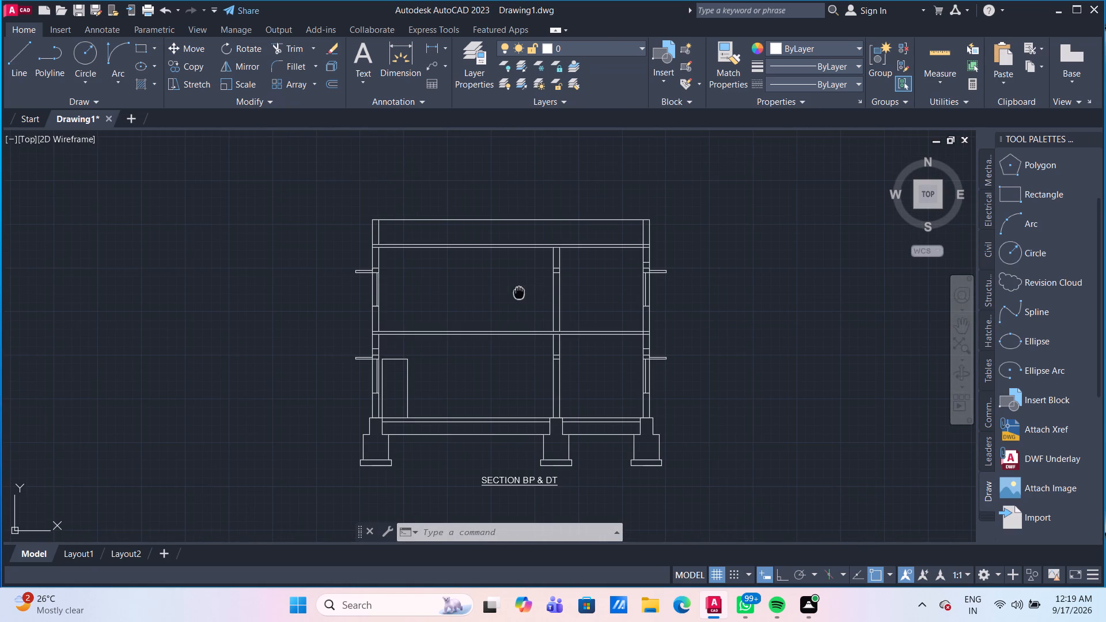
On the section's upper floor, offset the interior wall's left face leftward by 1', and each resulting line onward by 6" and 3'.
scroll(519, 293, "up", 1)
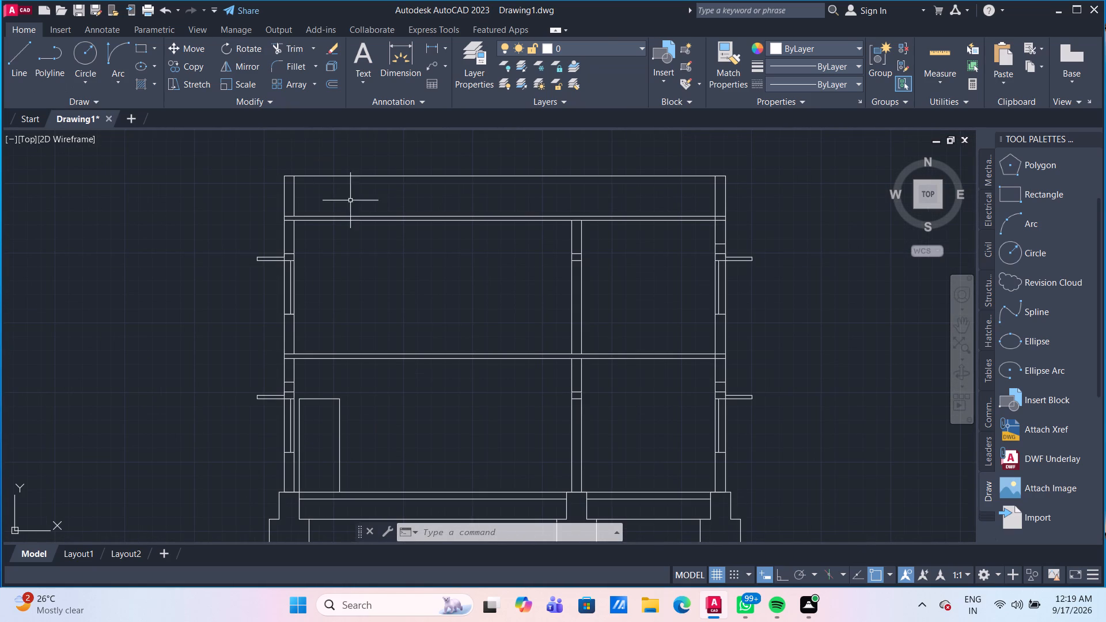
key("o")
key("Return")
key("Return")
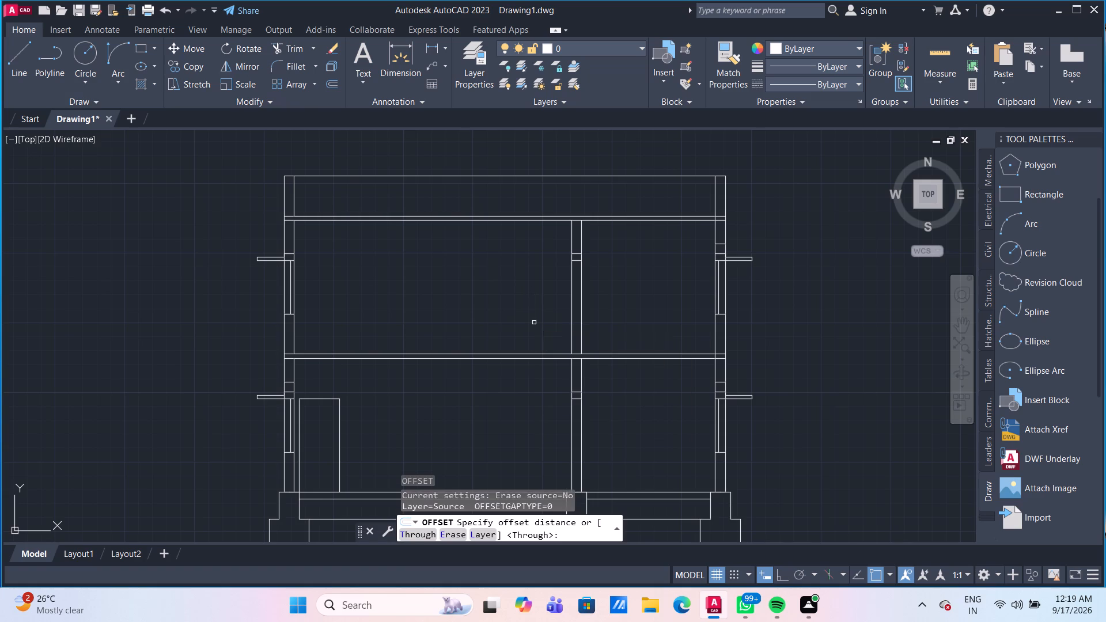
left_click(572, 328)
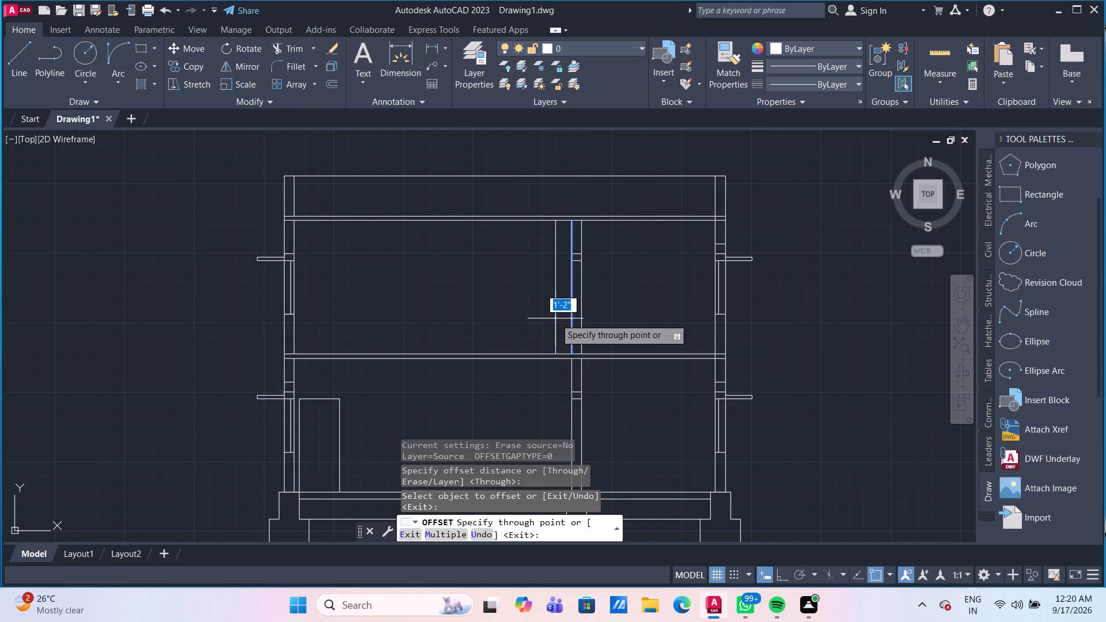
key("1")
key("apostrophe")
key("Return")
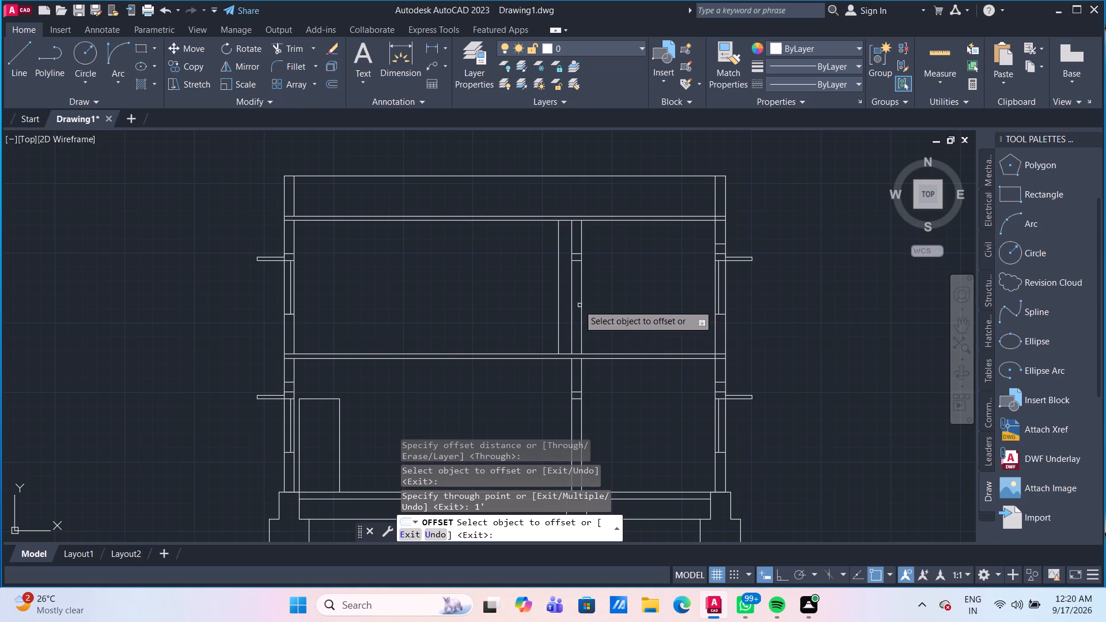
left_click(559, 304)
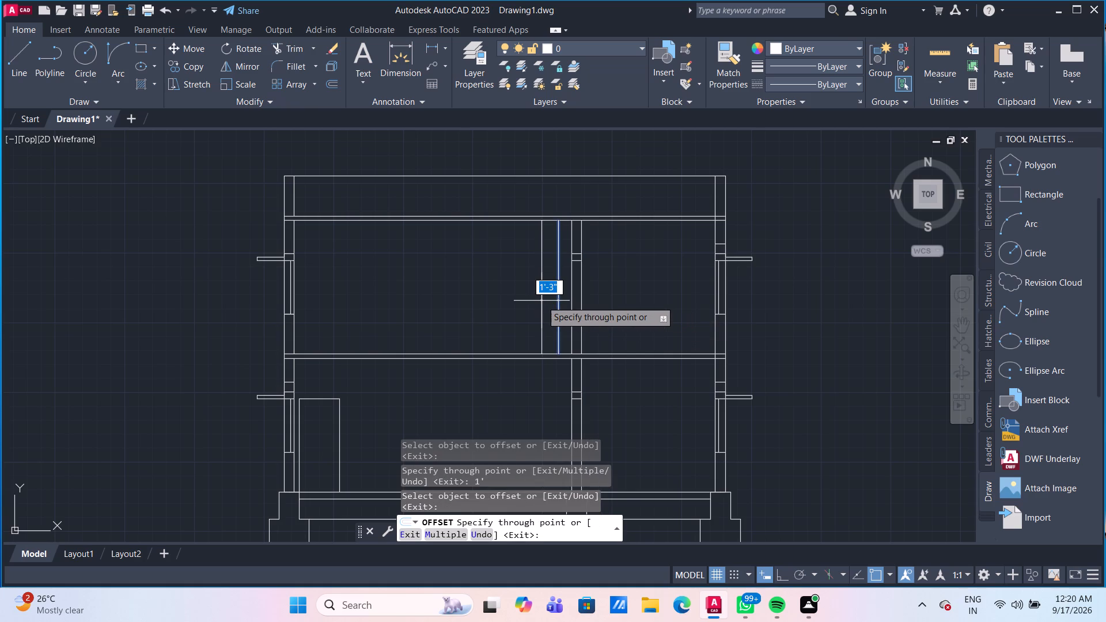
type("6\"")
key("Return")
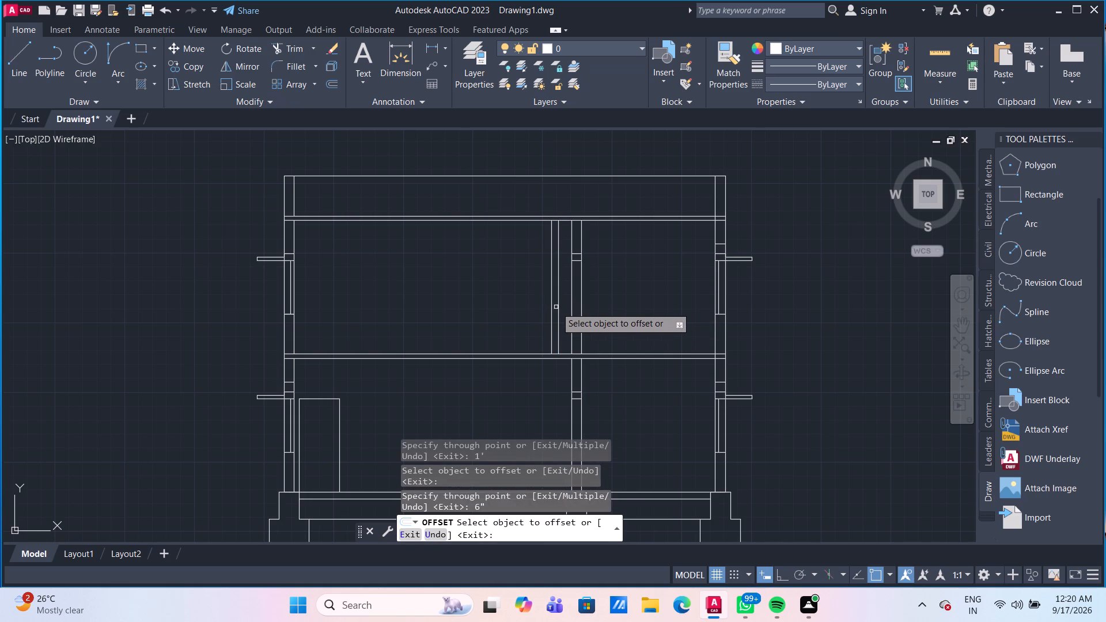
left_click(552, 307)
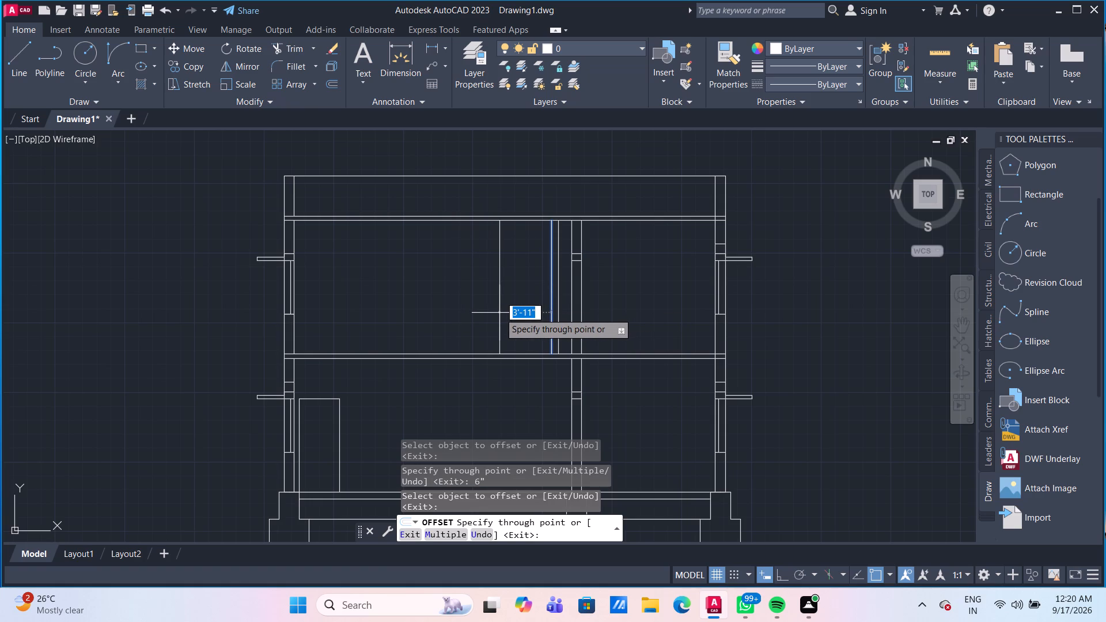
type("3'")
key("Return")
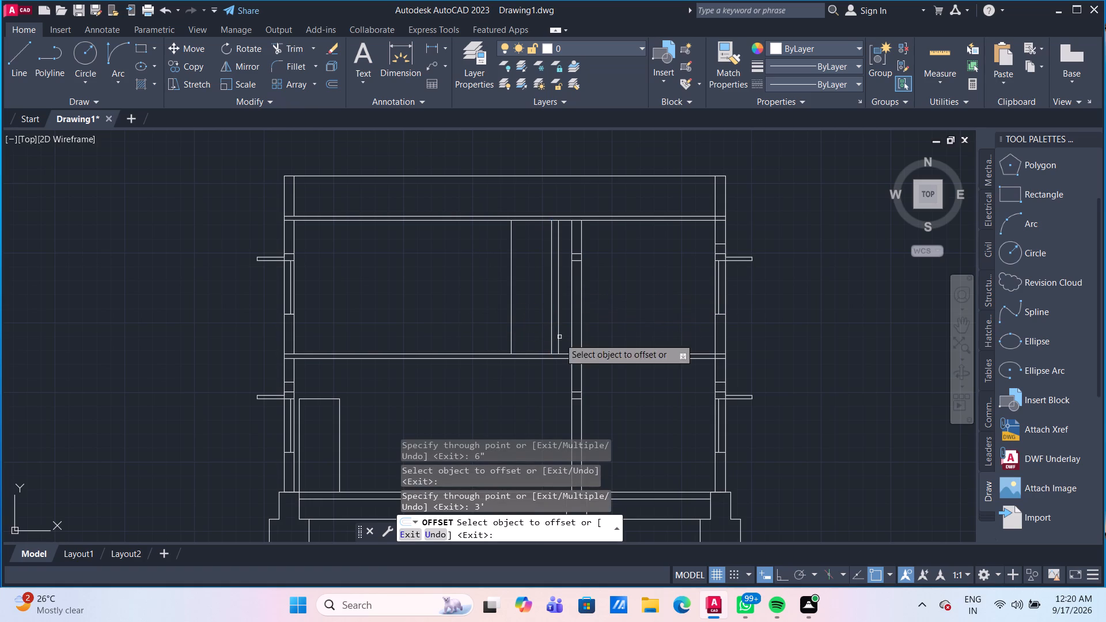
On the ground floor, offset the interior wall's left face 2' to the left, and offset that new line another 2' left.
scroll(565, 382, "down", 1)
middle_click_drag(565, 382, 548, 301)
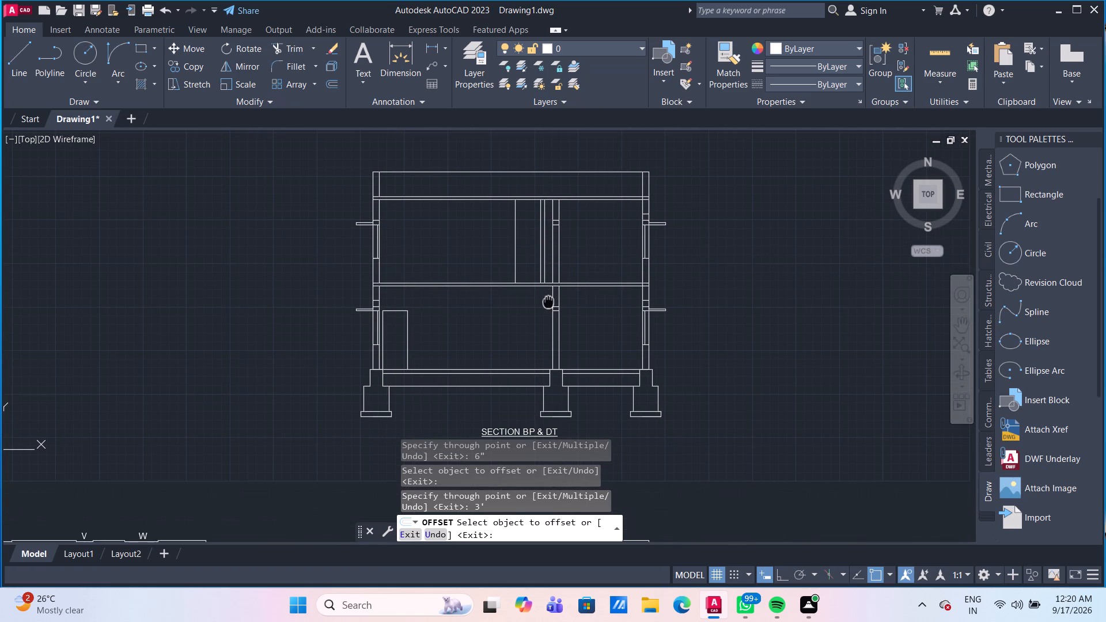
middle_click_drag(548, 301, 547, 290)
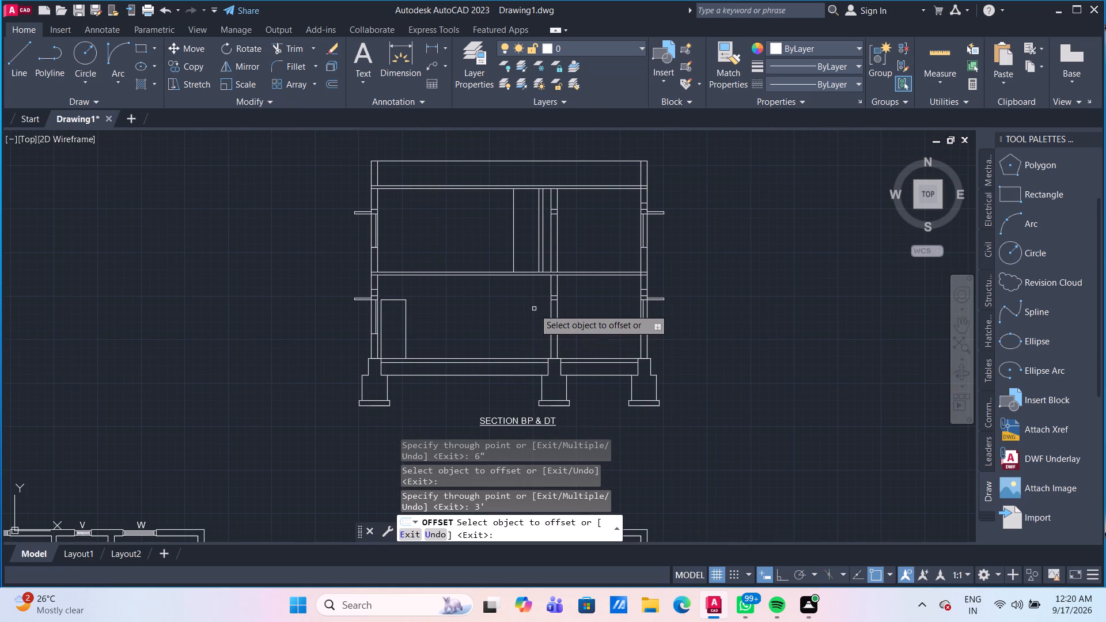
scroll(534, 311, "up", 1)
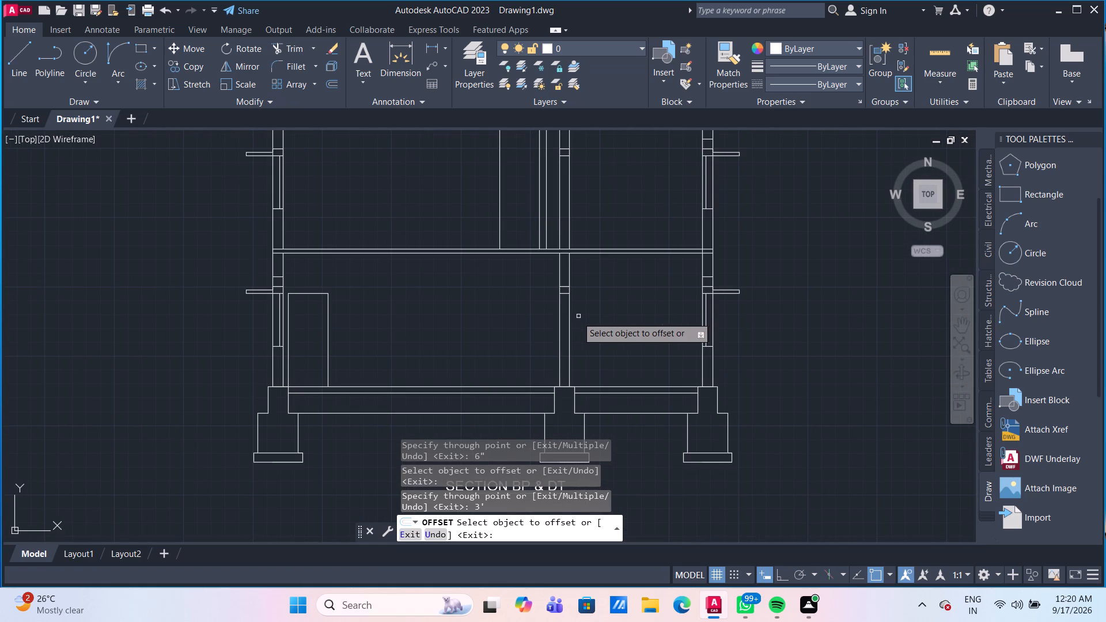
left_click(559, 325)
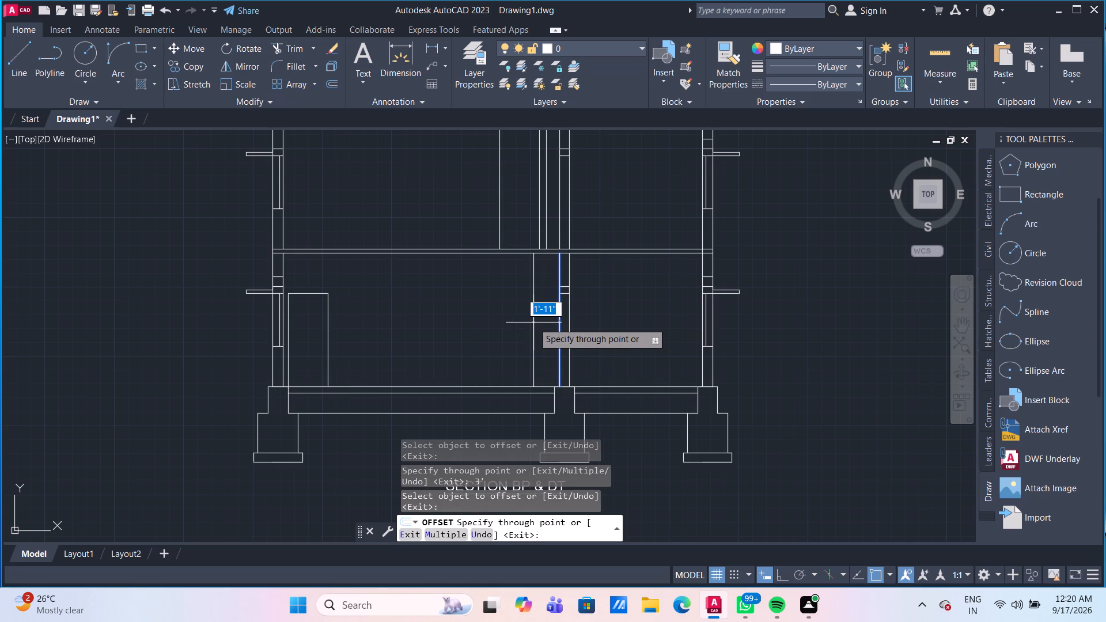
type("2'")
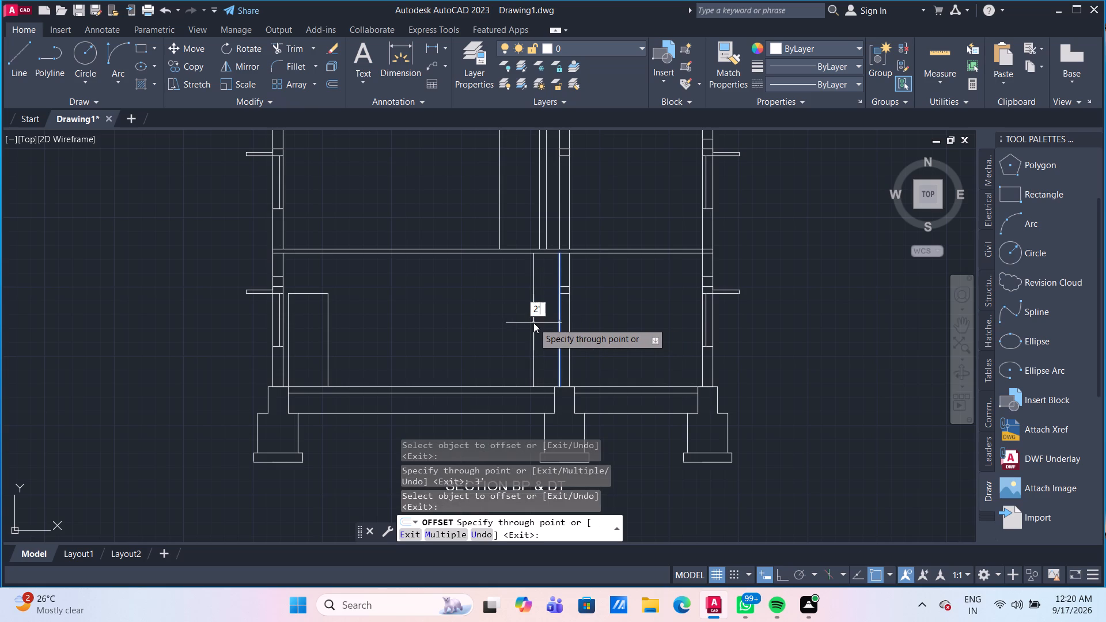
key("Return")
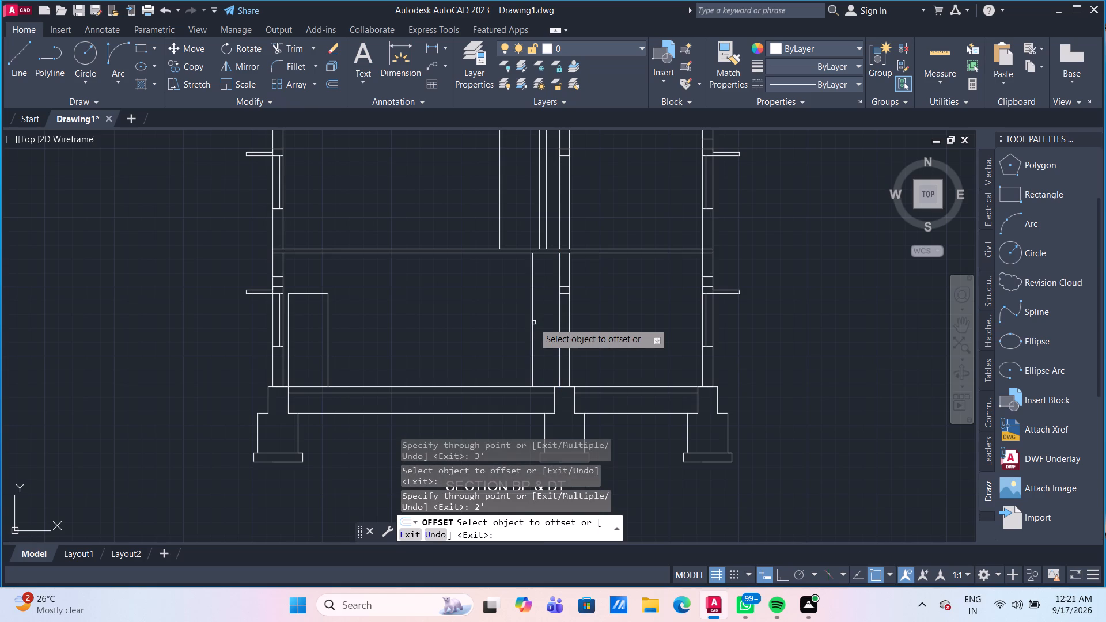
left_click(532, 320)
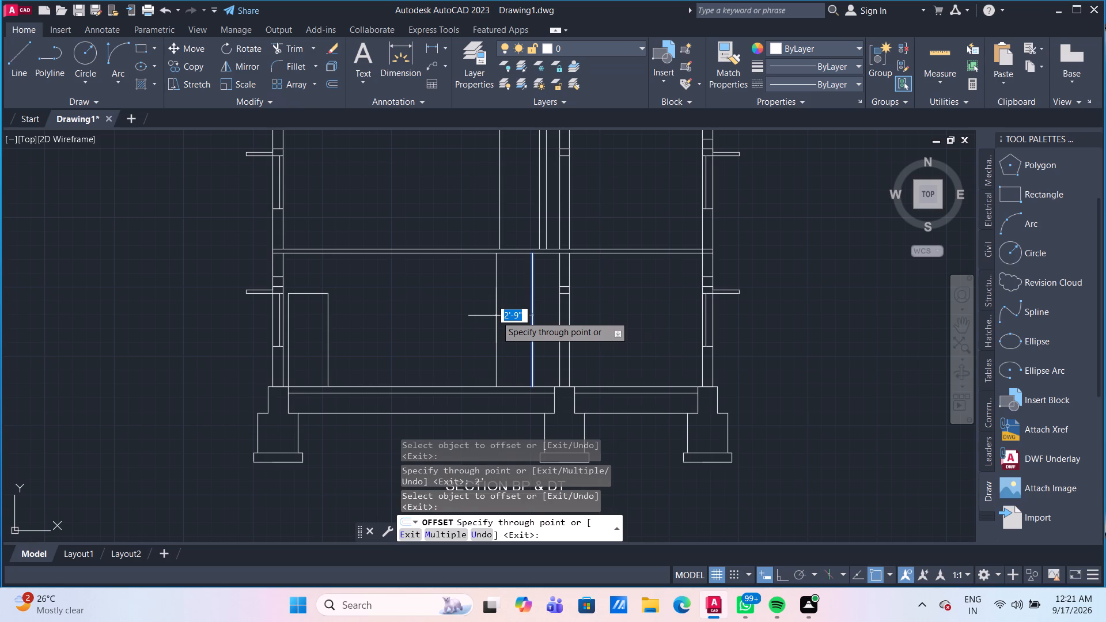
key("2")
key("apostrophe")
key("Return")
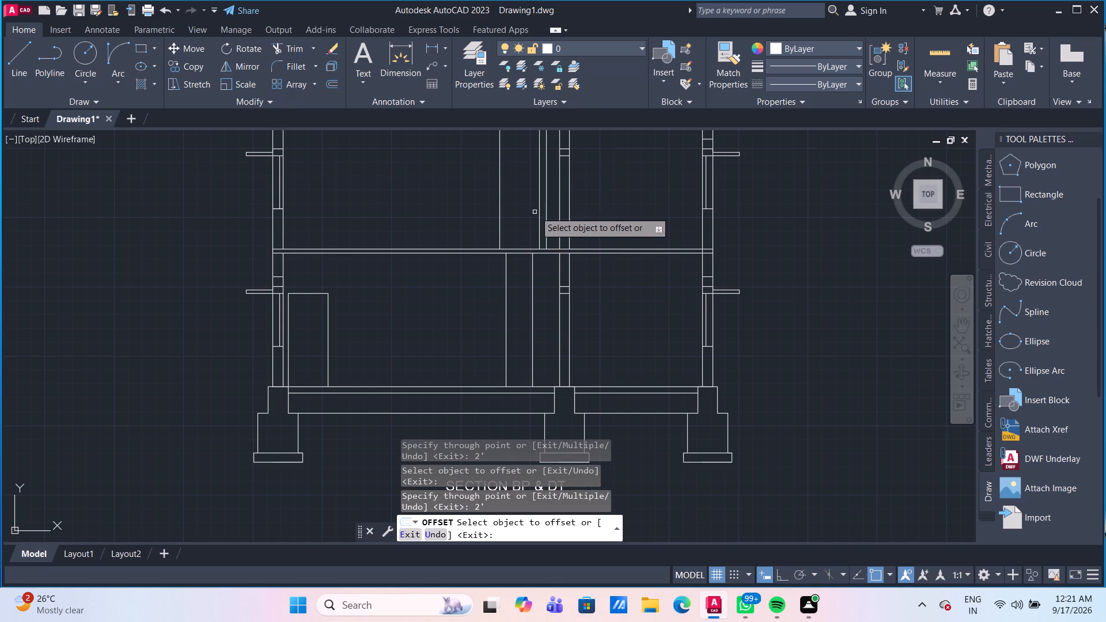
End the offset and delete the upper-floor vertical line lying 1' left of the interior wall.
middle_click_drag(537, 196, 520, 245)
scroll(537, 196, "down", 1)
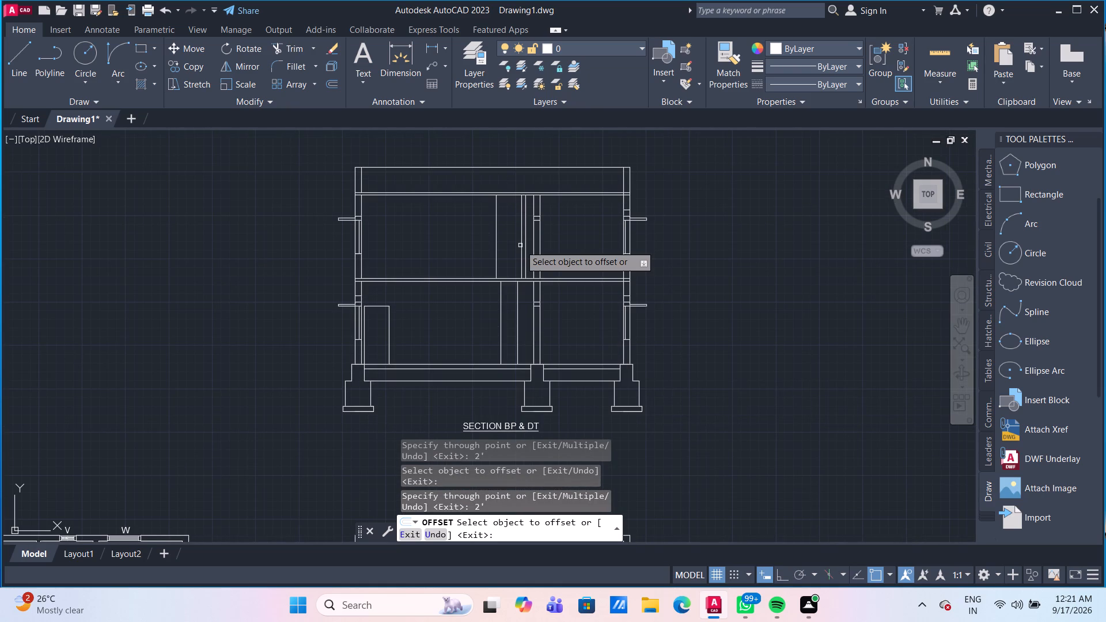
scroll(520, 245, "up", 2)
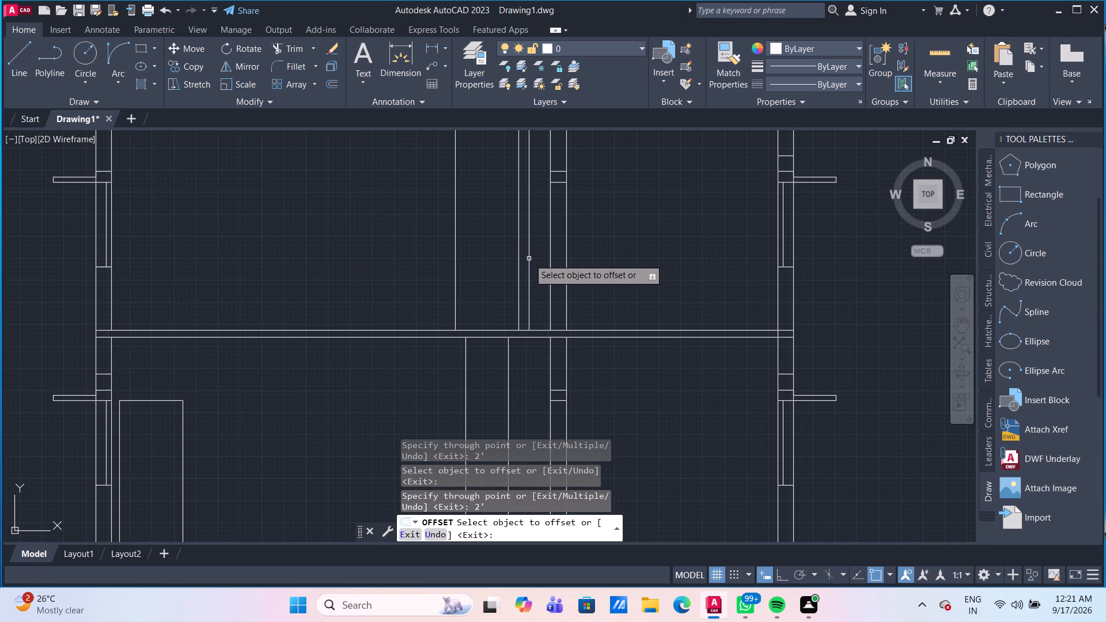
key("Escape")
left_click(529, 259)
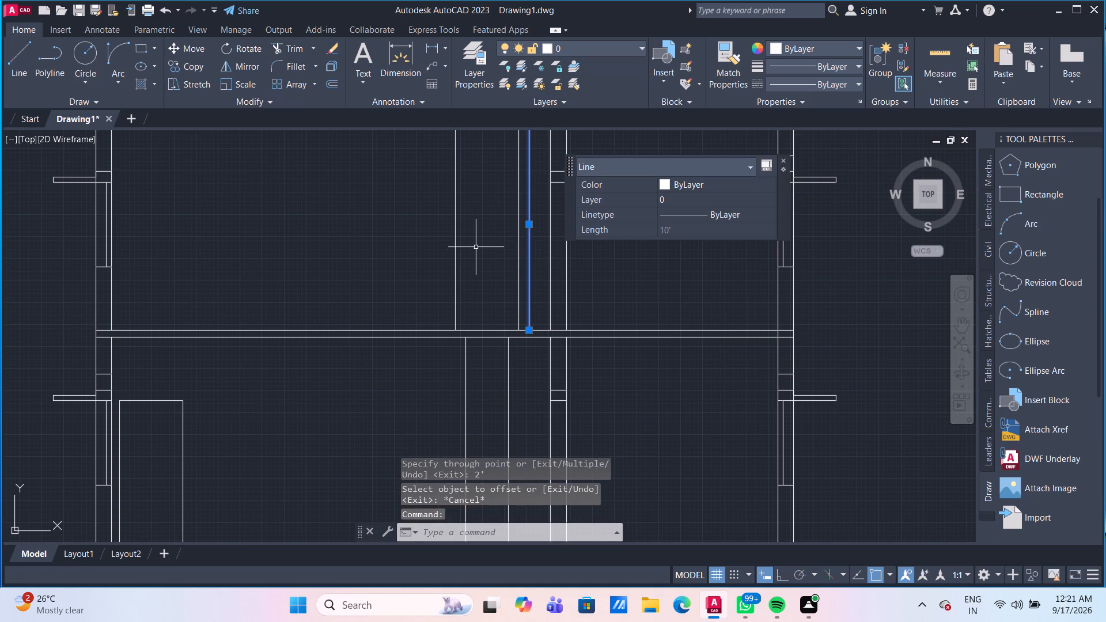
key("Delete")
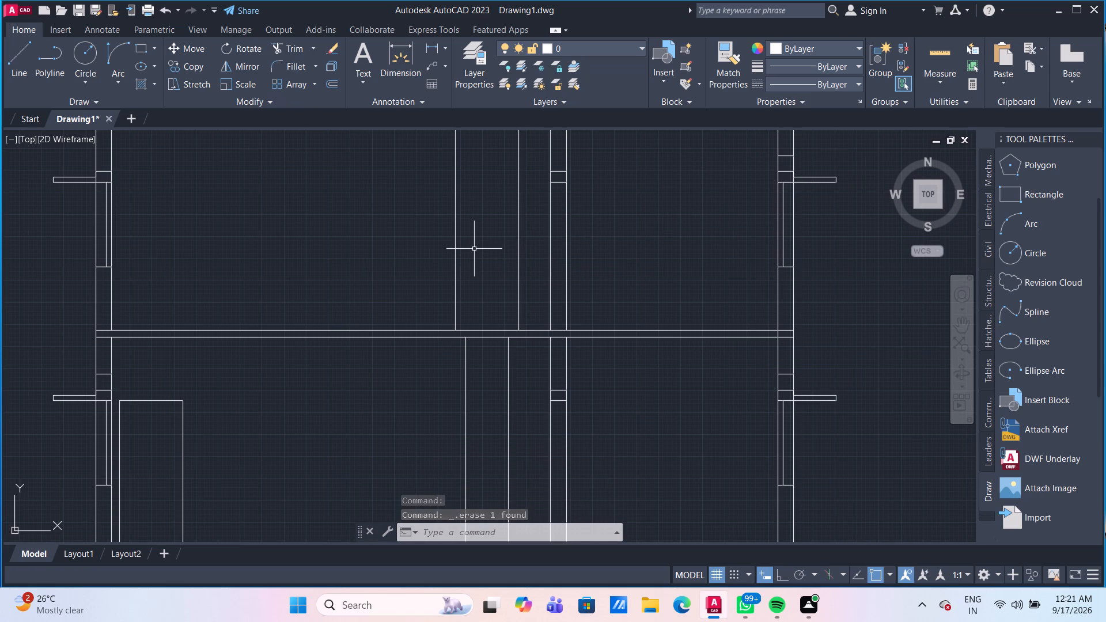
Delete the leftmost opening line beside the interior wall on both the upper and ground floors of the section.
scroll(469, 253, "down", 2)
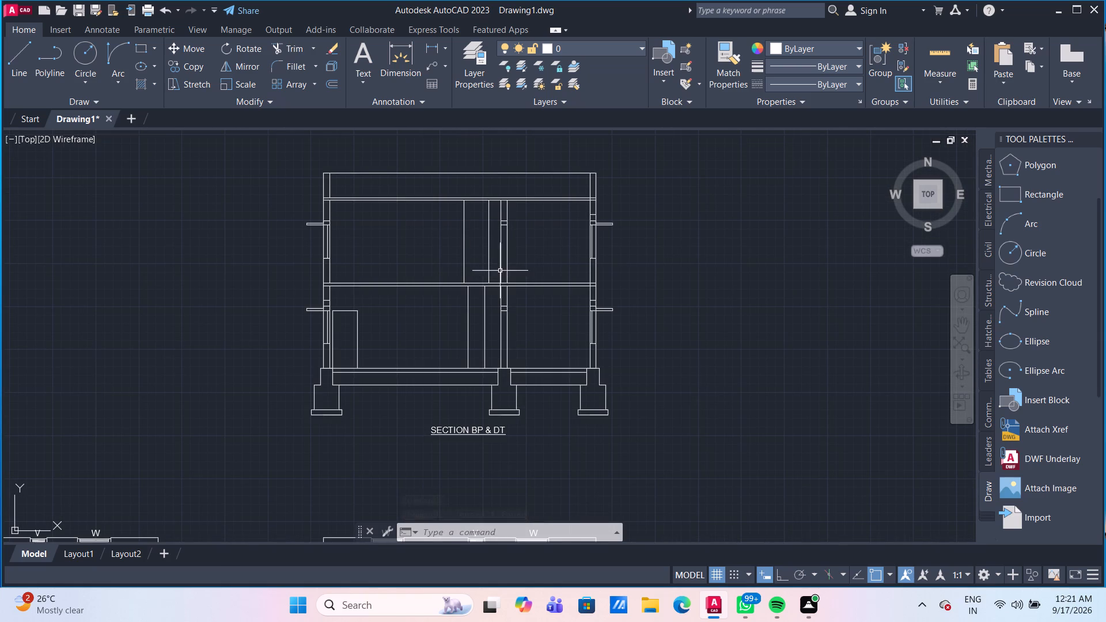
scroll(489, 259, "up", 1)
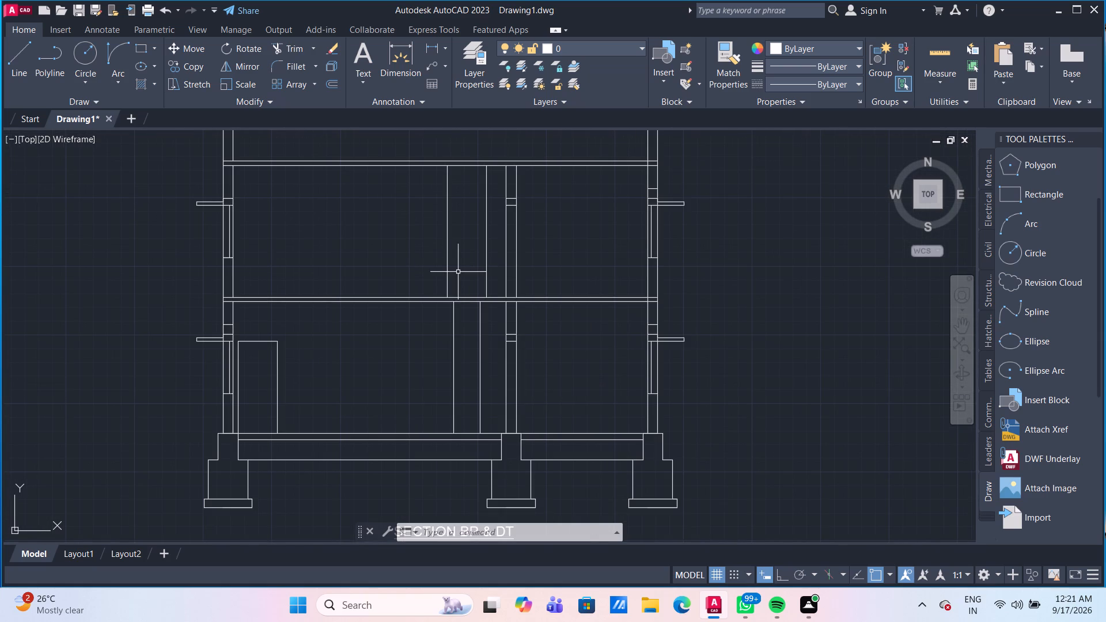
scroll(480, 279, "up", 1)
scroll(478, 326, "down", 1)
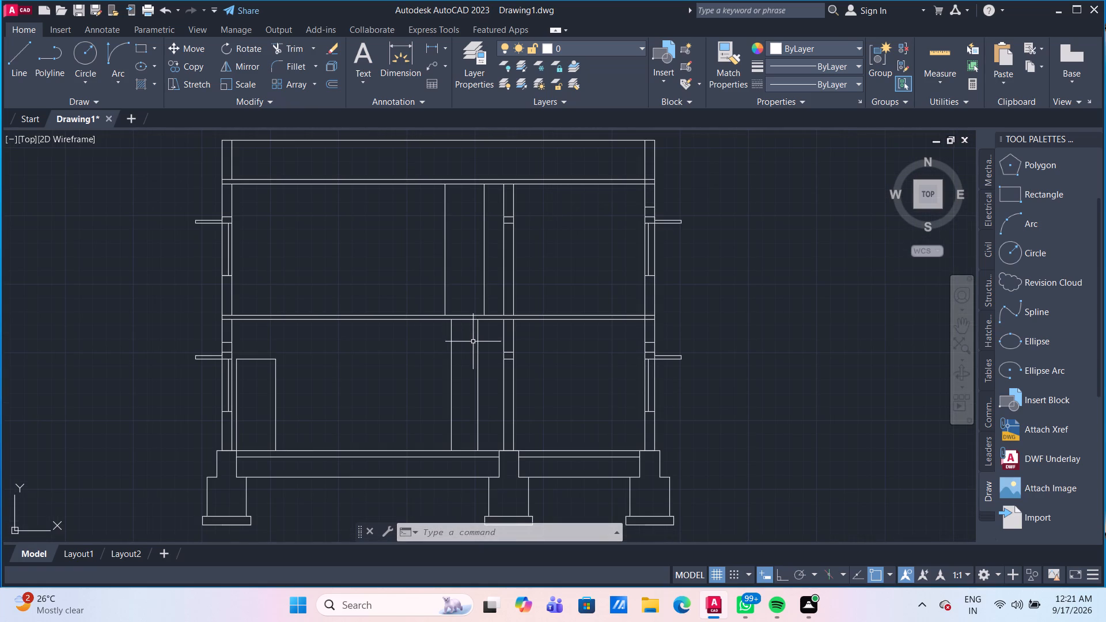
left_click(445, 255)
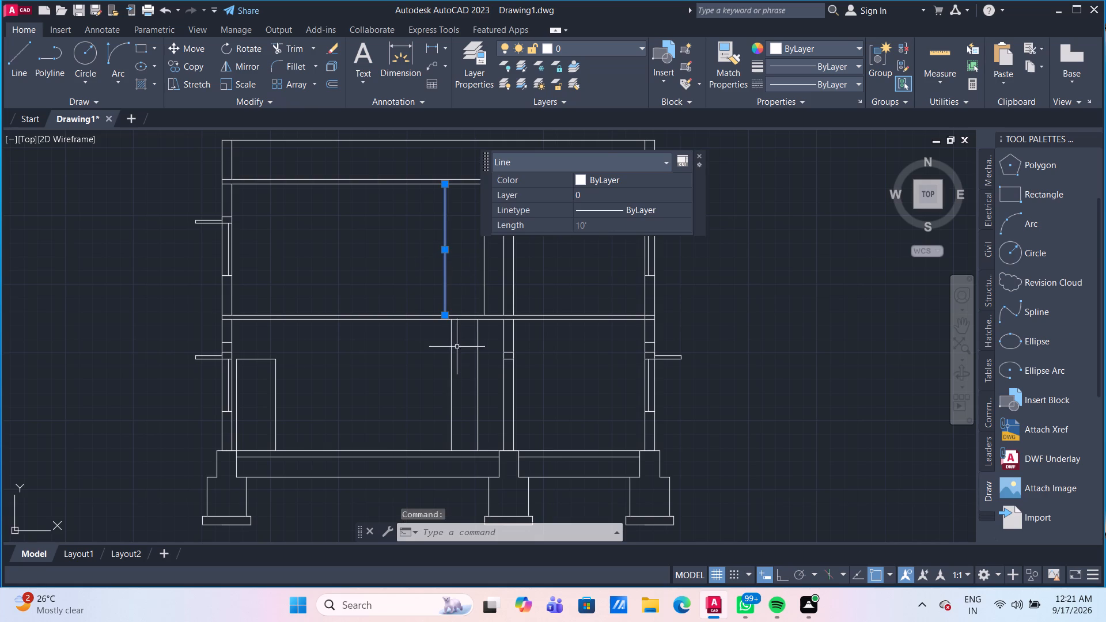
left_click(450, 372)
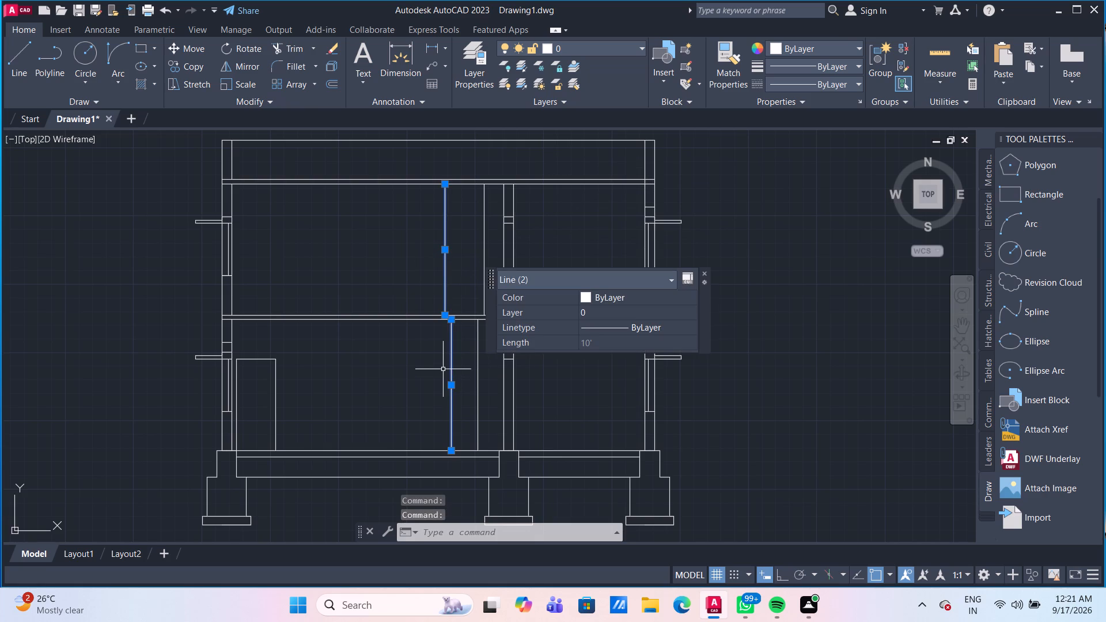
key("Delete")
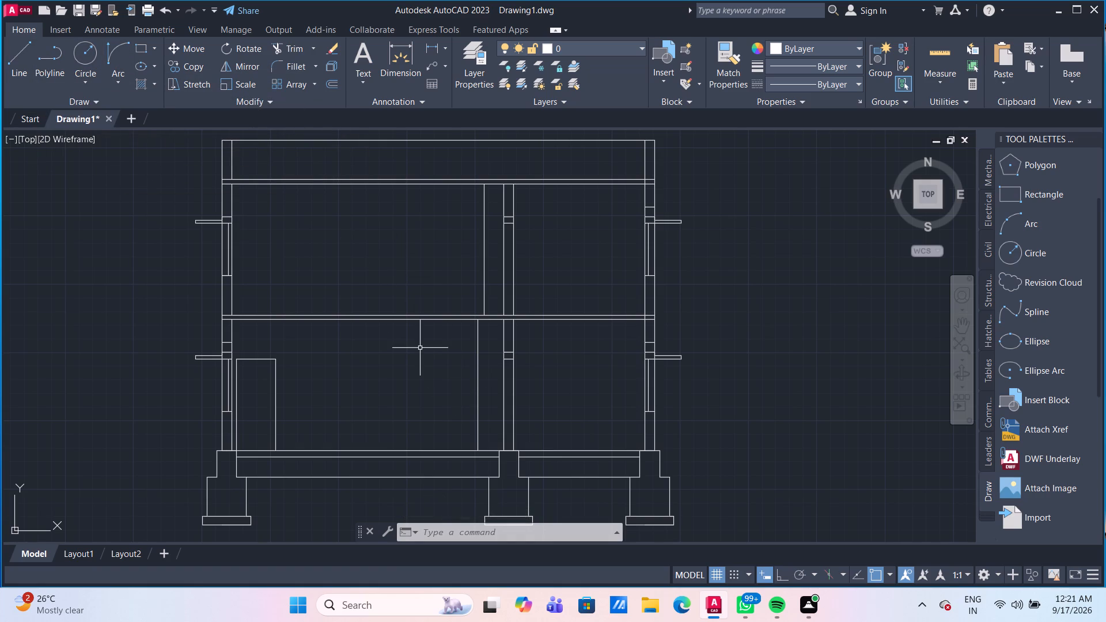
Offset the remaining opening line leftward by 2'6" on the ground floor and by 4' on the upper floor.
key("o")
key("Return")
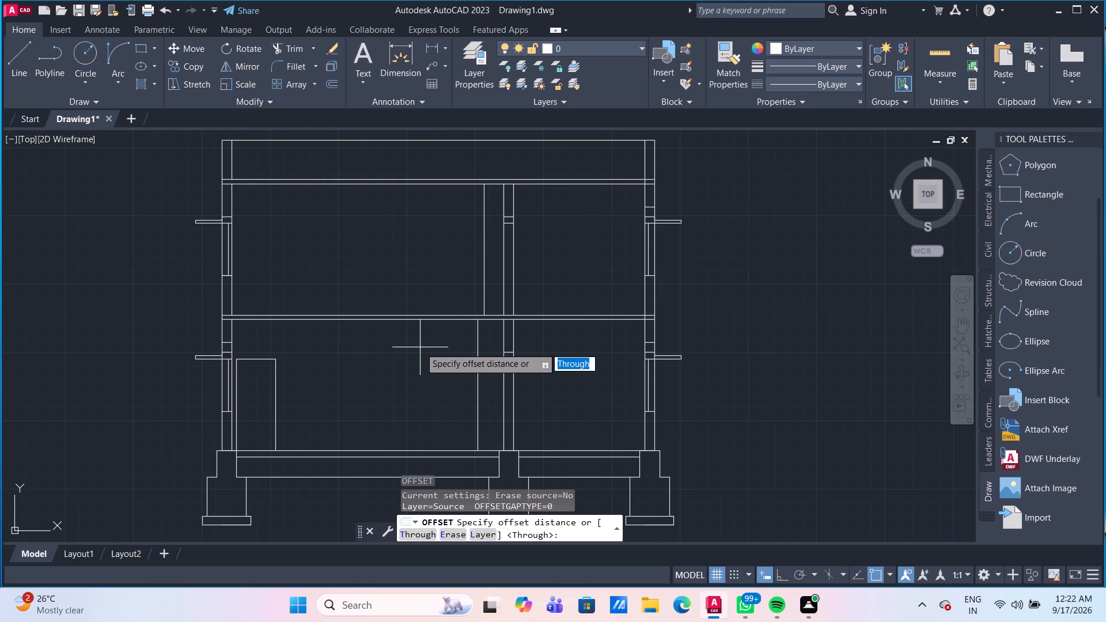
key("Return")
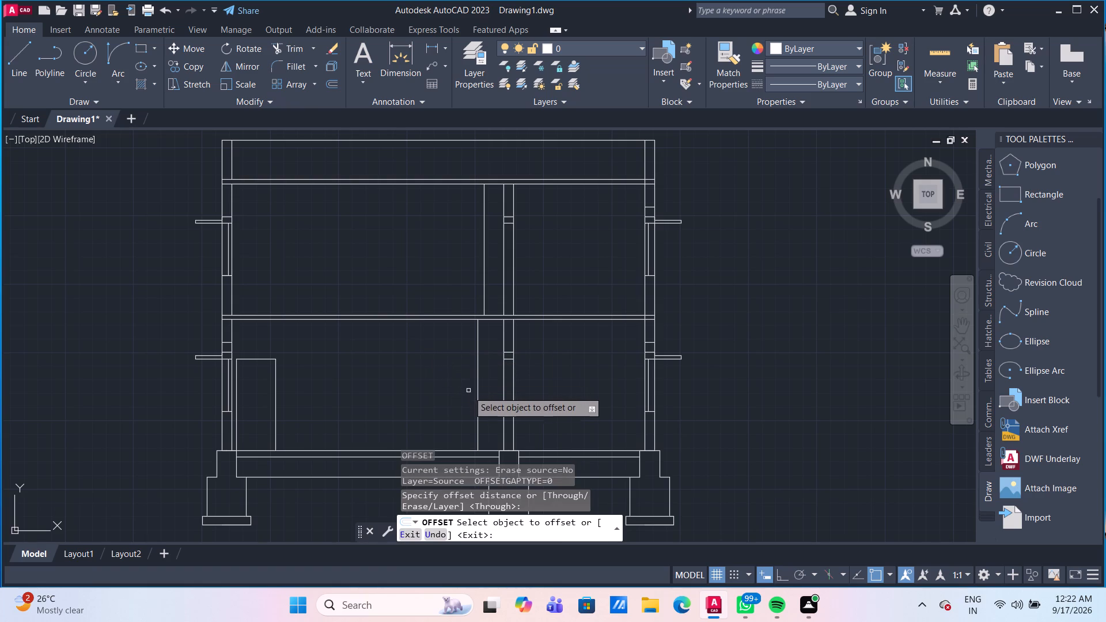
left_click(478, 403)
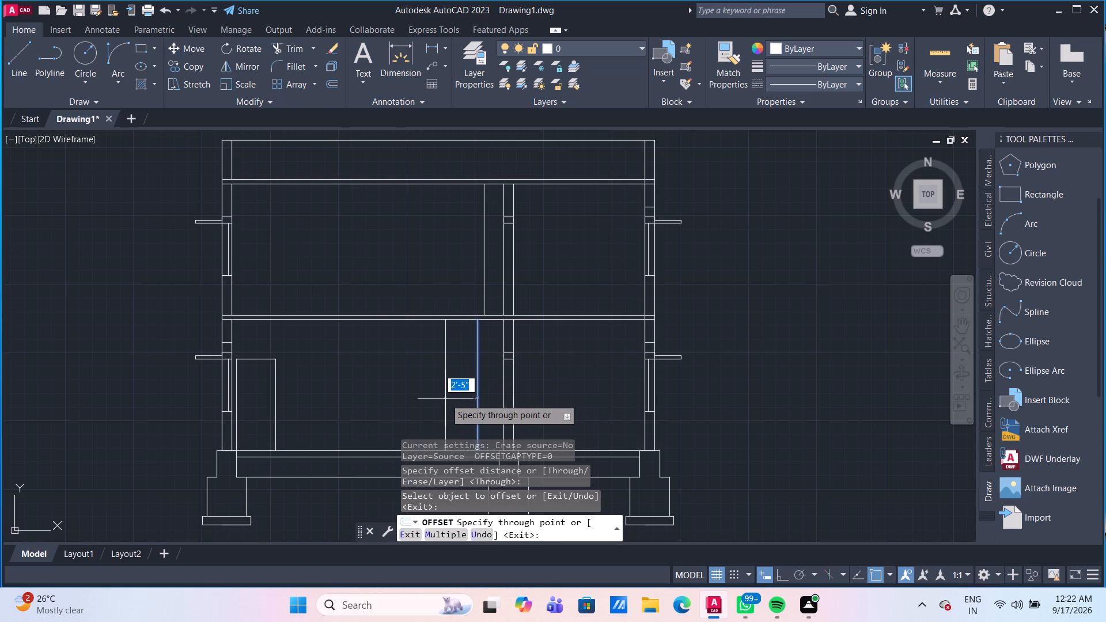
type("2'6\"")
key("Return")
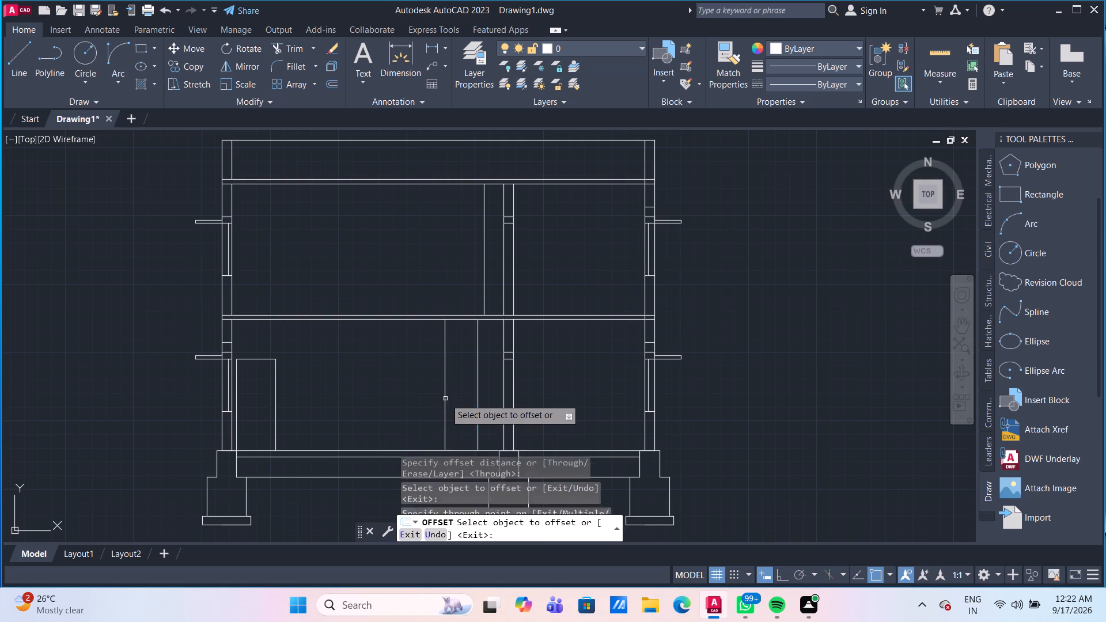
left_click(483, 259)
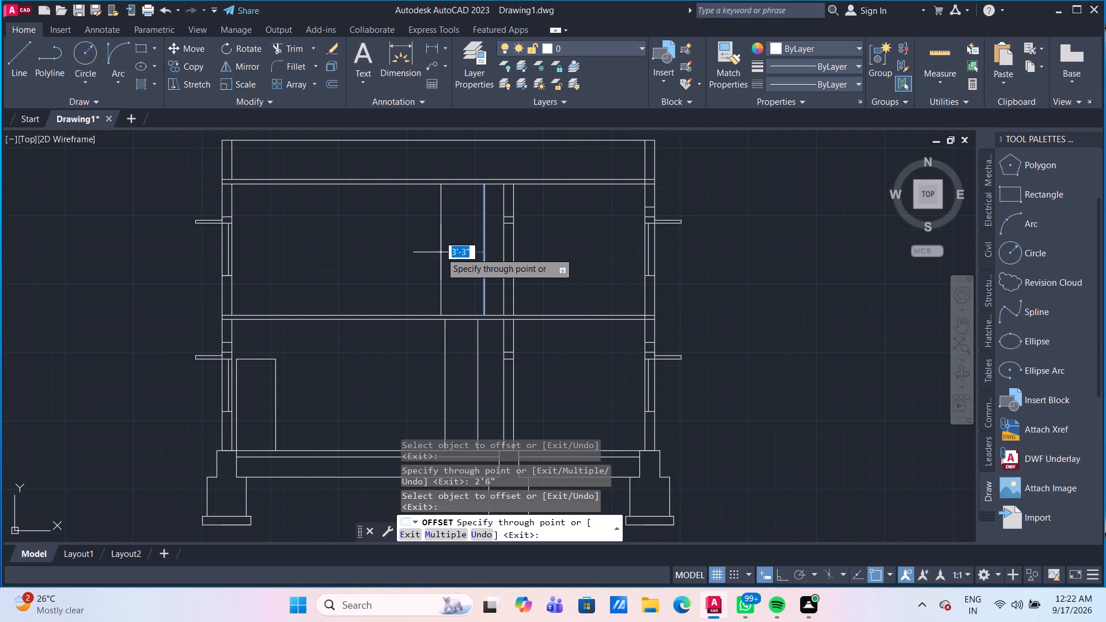
type("4'")
key("Return")
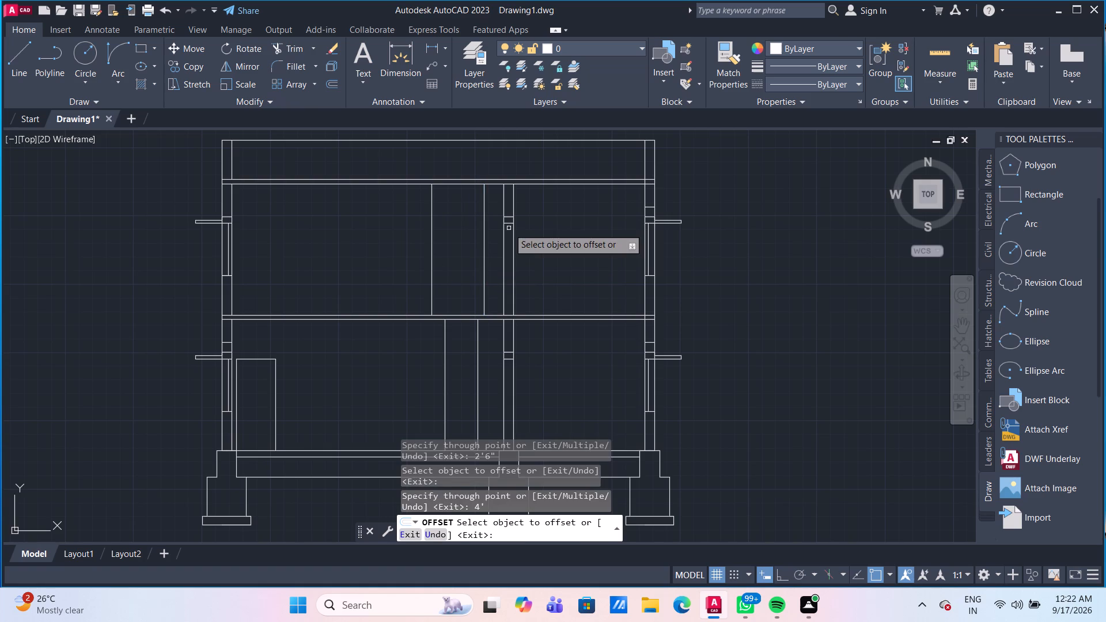
key("Escape")
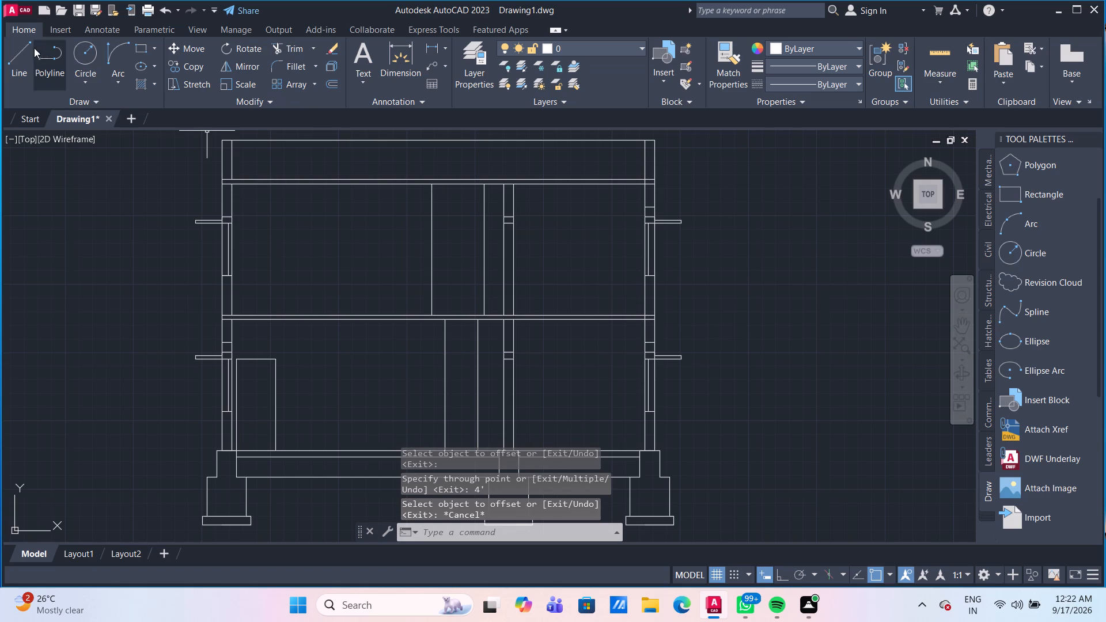
On each floor, draw a horizontal line from the underside of the interior wall's lintel left to the farthest opening line.
left_click(21, 56)
scroll(536, 252, "up", 1)
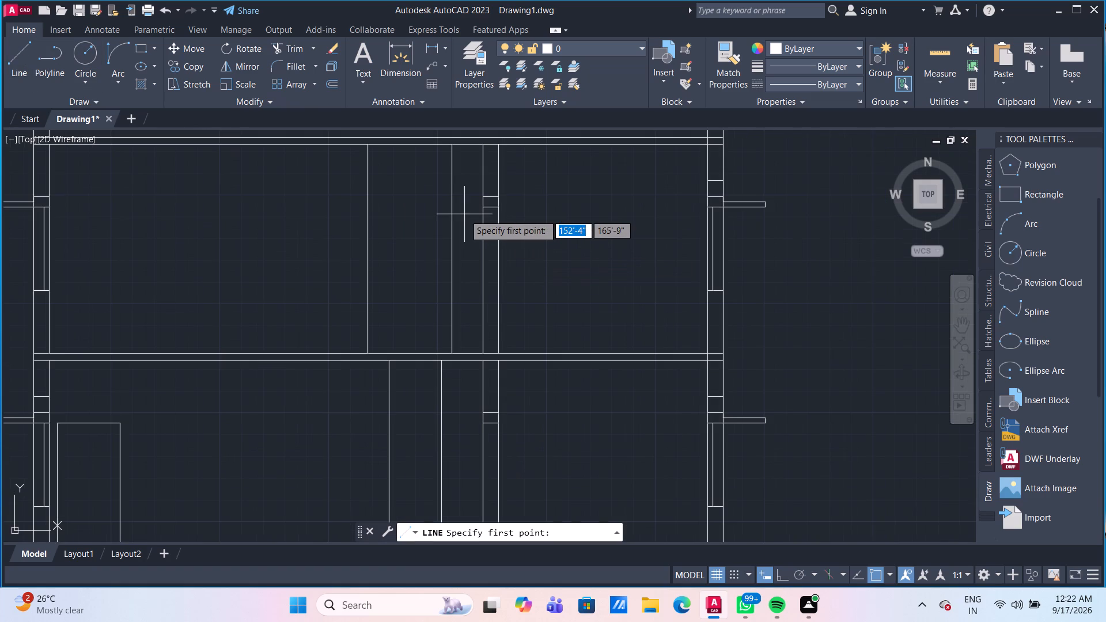
left_click(480, 206)
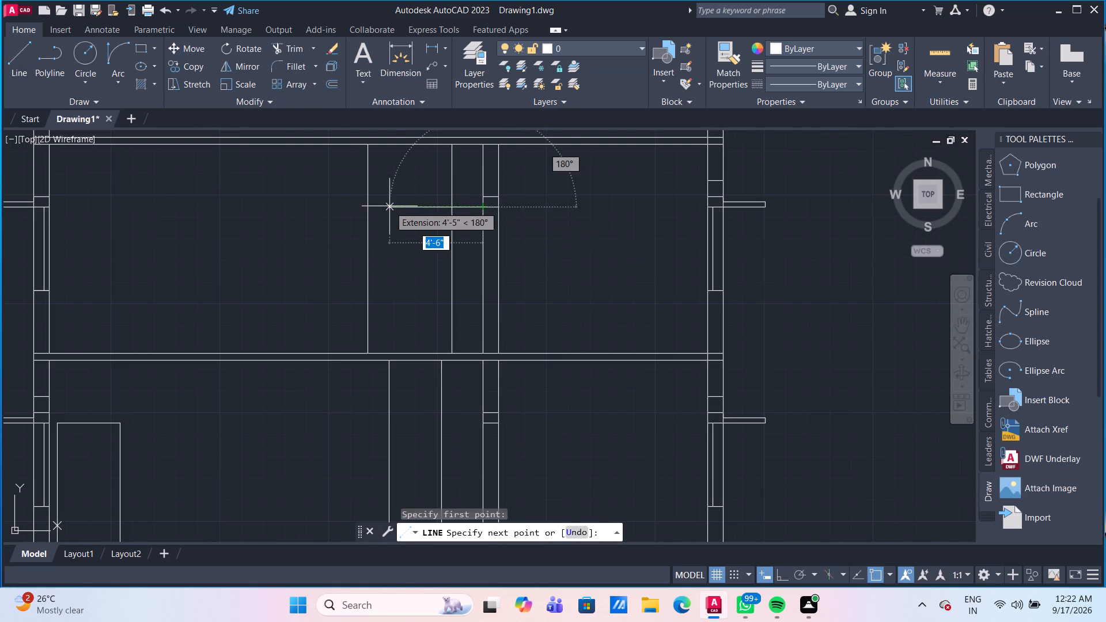
left_click(369, 205)
key("Escape")
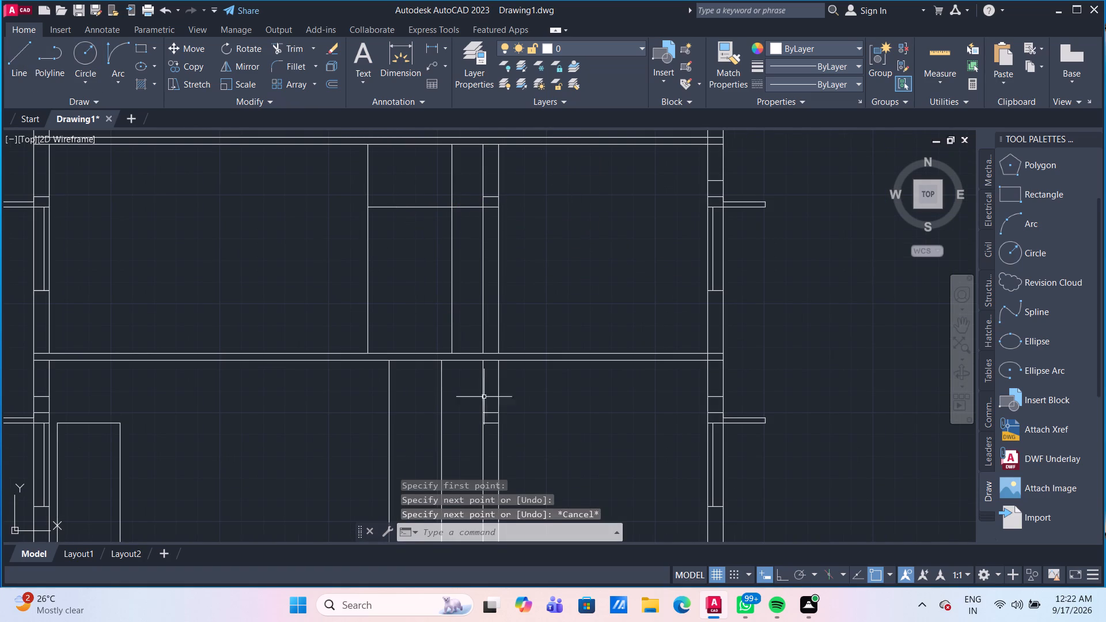
left_click(18, 52)
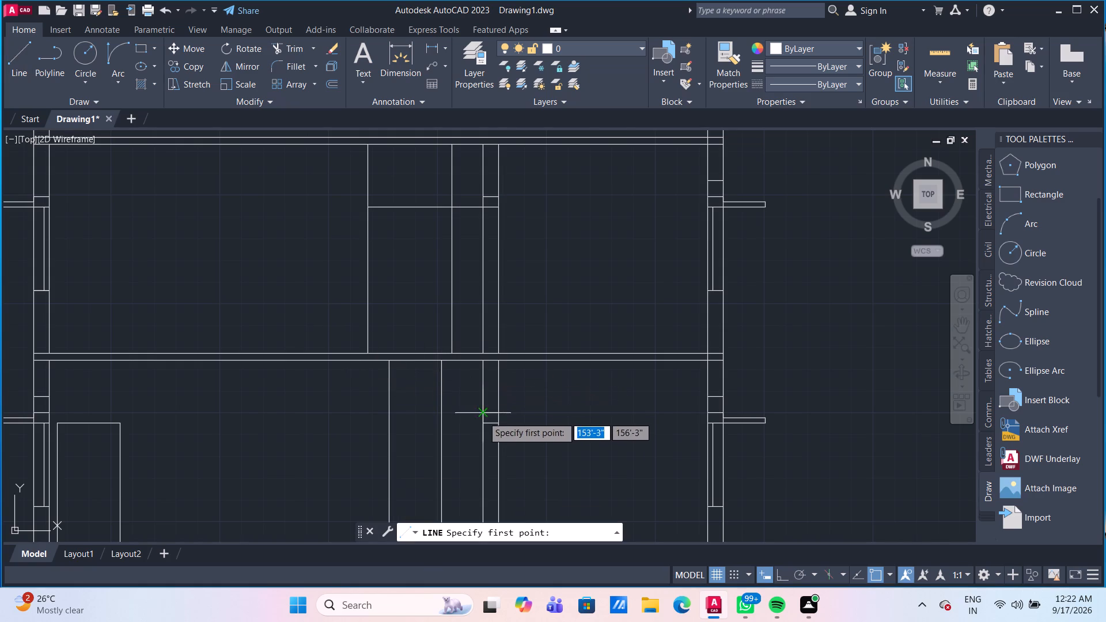
left_click_drag(483, 421, 472, 420)
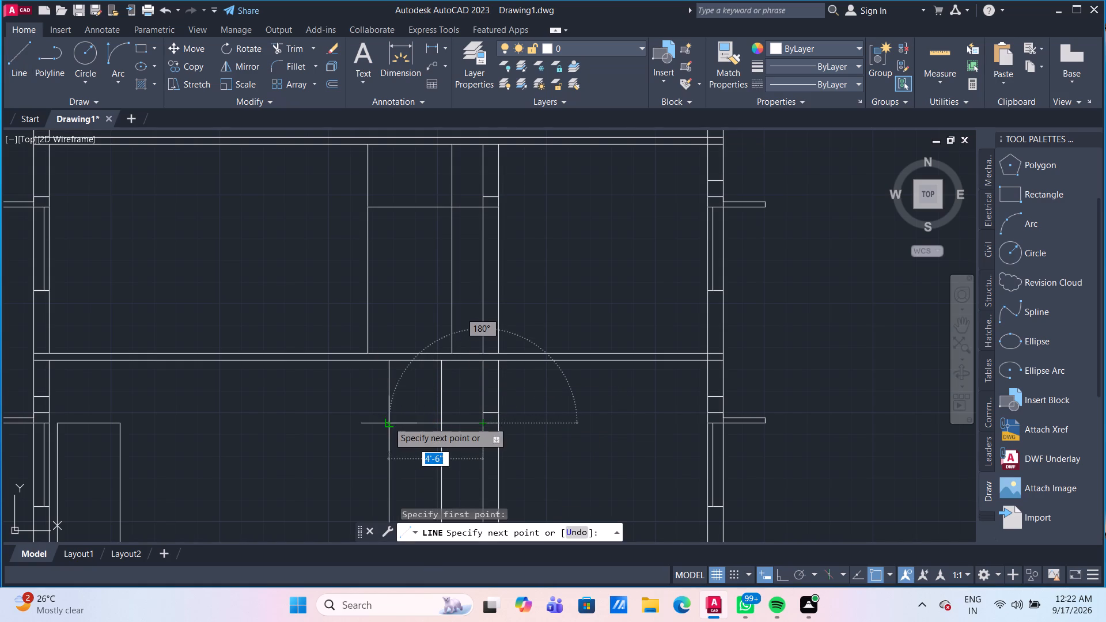
left_click(388, 422)
key("Escape")
Trim both floors' opening lines above the head lines, and the head-line pieces beside the interior wall, leaving door outlines.
type("TR")
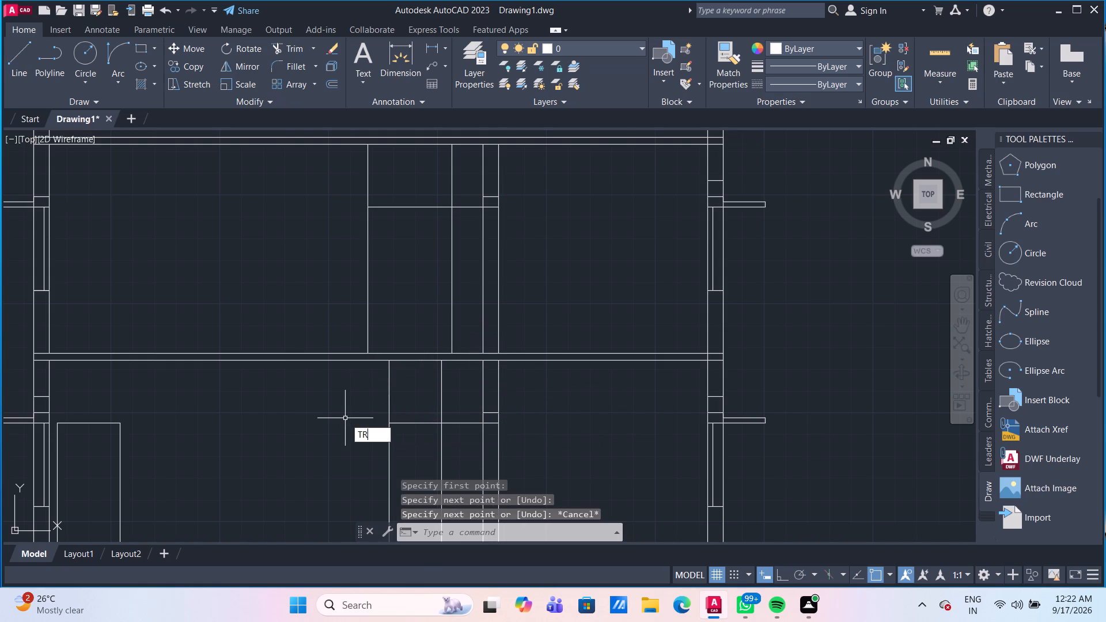
key("Return")
left_click(352, 391)
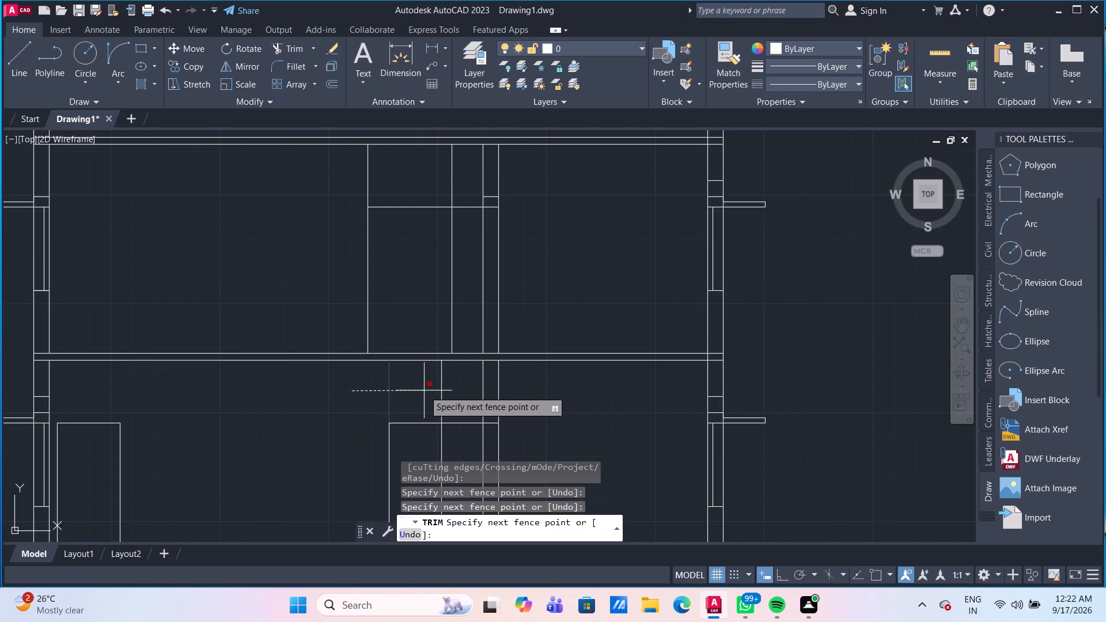
left_click(452, 392)
left_click(453, 397)
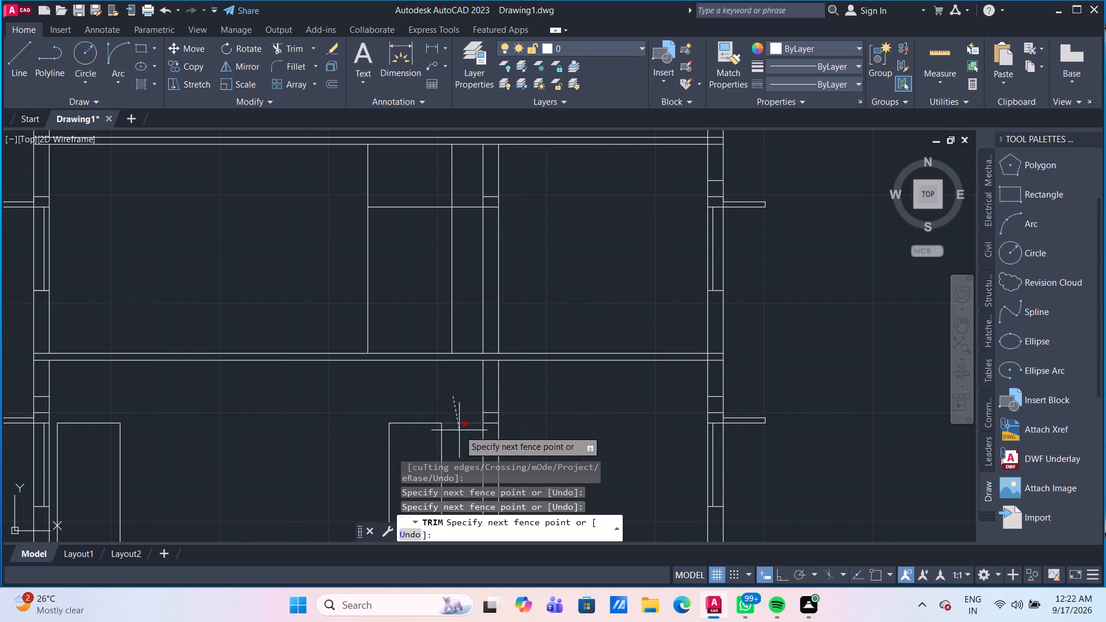
left_click(459, 432)
left_click_drag(345, 172, 360, 178)
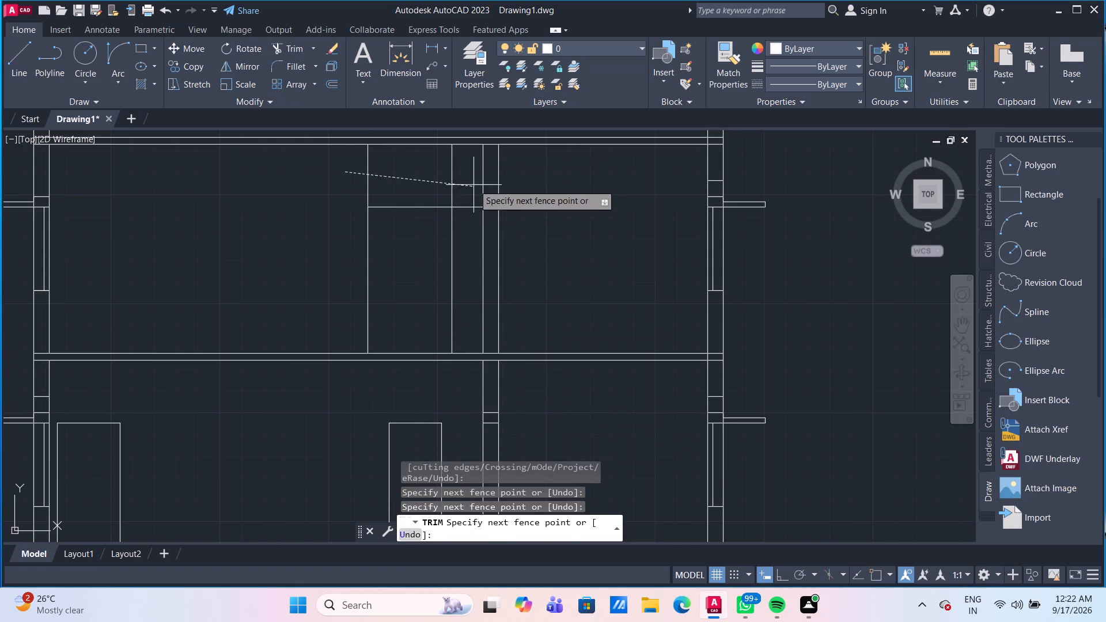
left_click(465, 175)
left_click(461, 189)
left_click(467, 230)
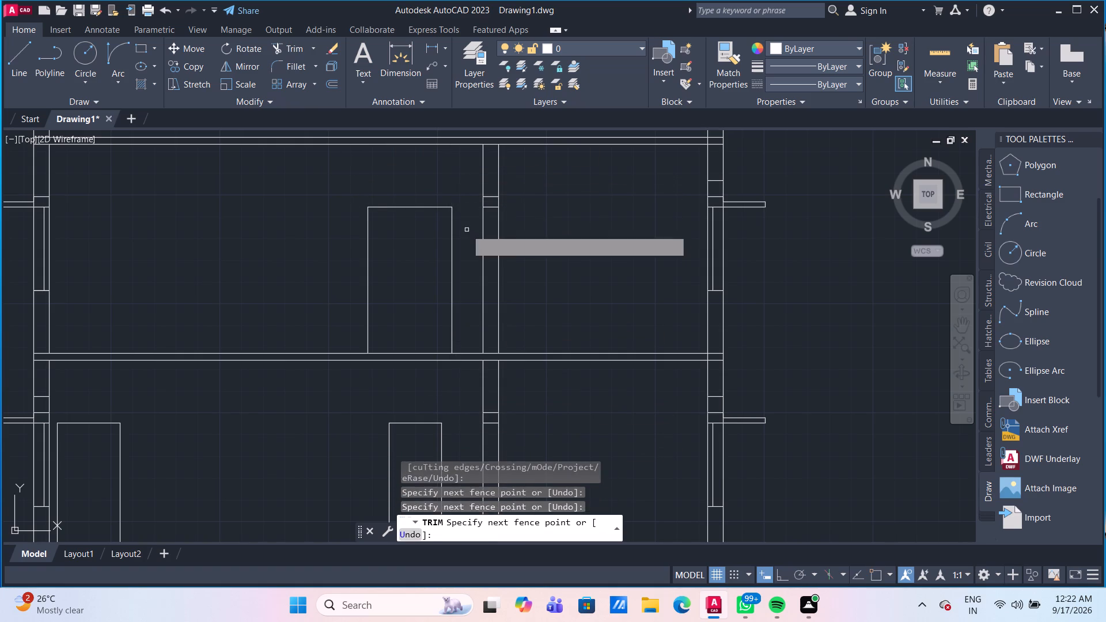
scroll(582, 255, "down", 3)
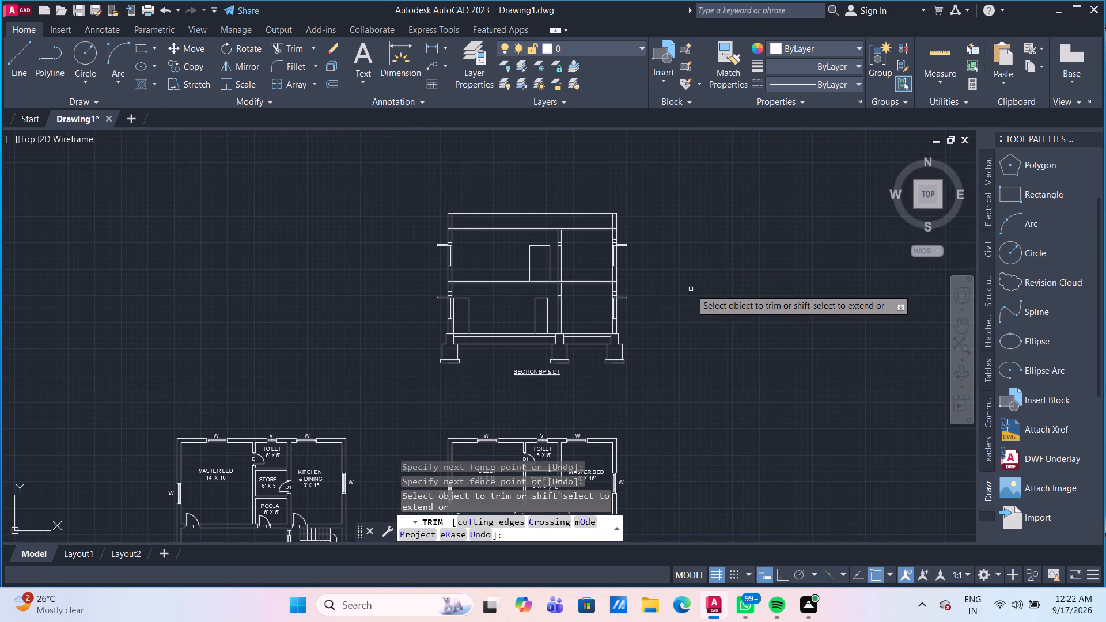
key("Escape")
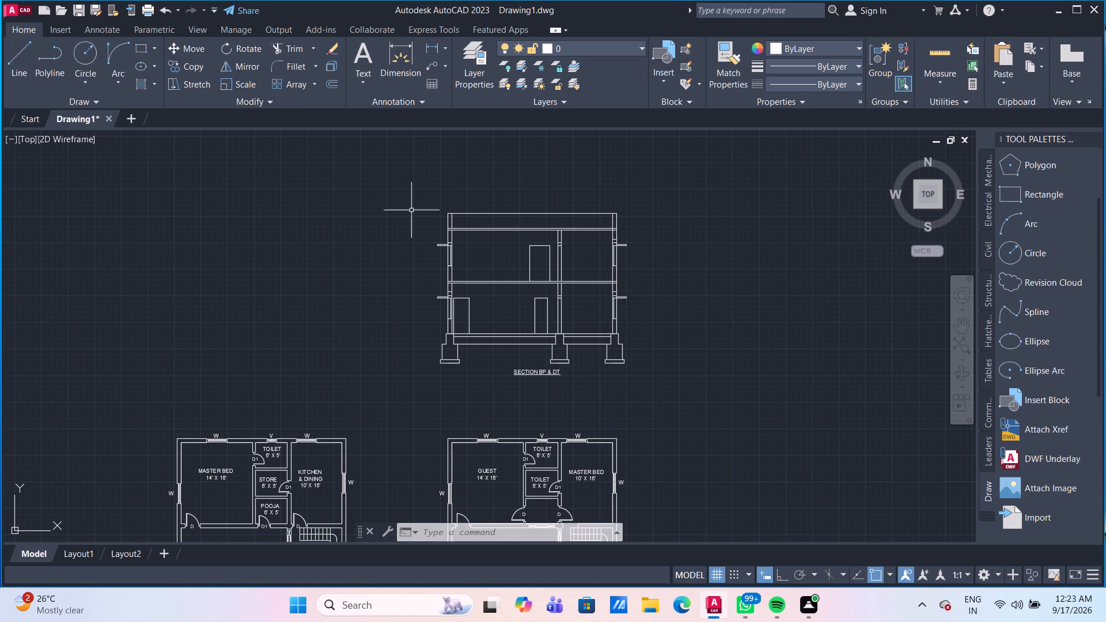
With ortho on, draw vertical projection lines about 50' upward from both top outer corners of the floor plan with the kitchen.
left_click(12, 58)
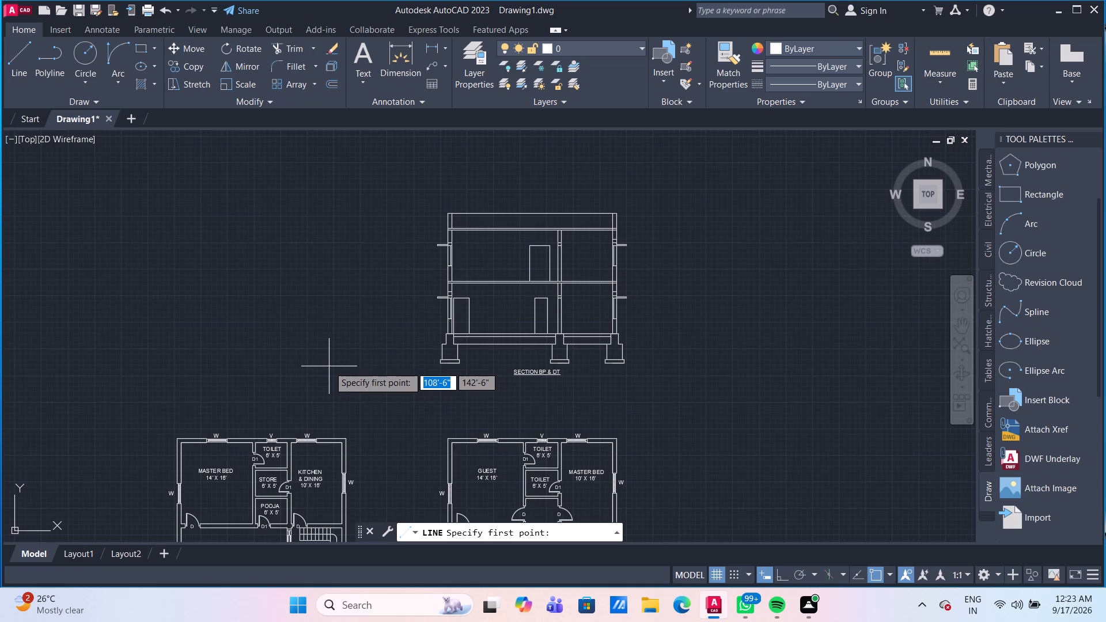
left_click(347, 440)
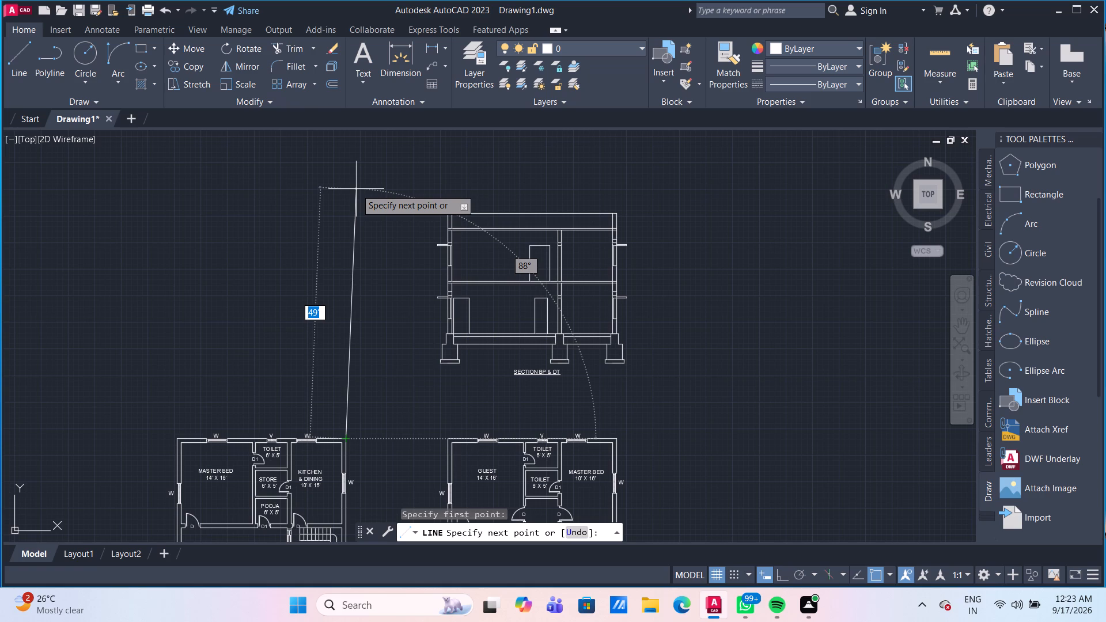
key("F8")
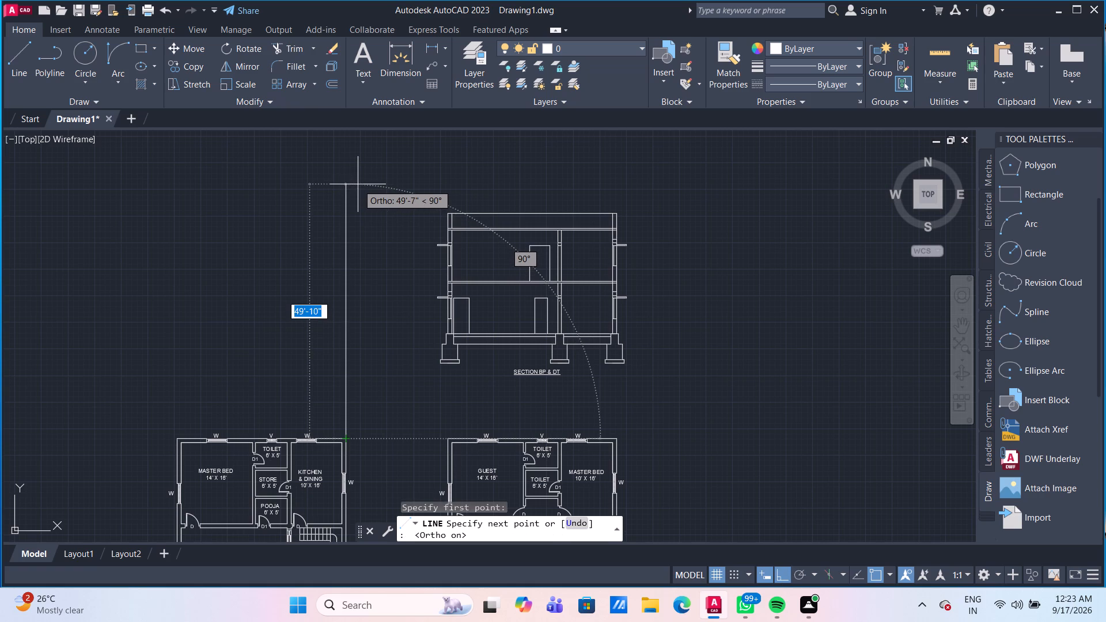
left_click(358, 184)
key("Escape")
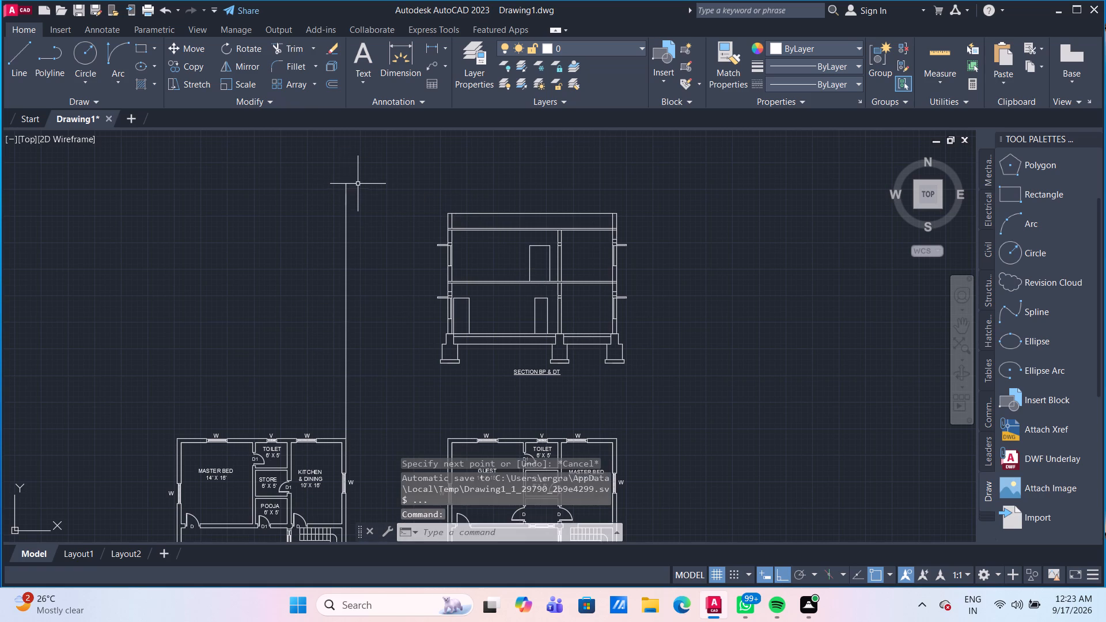
left_click(14, 58)
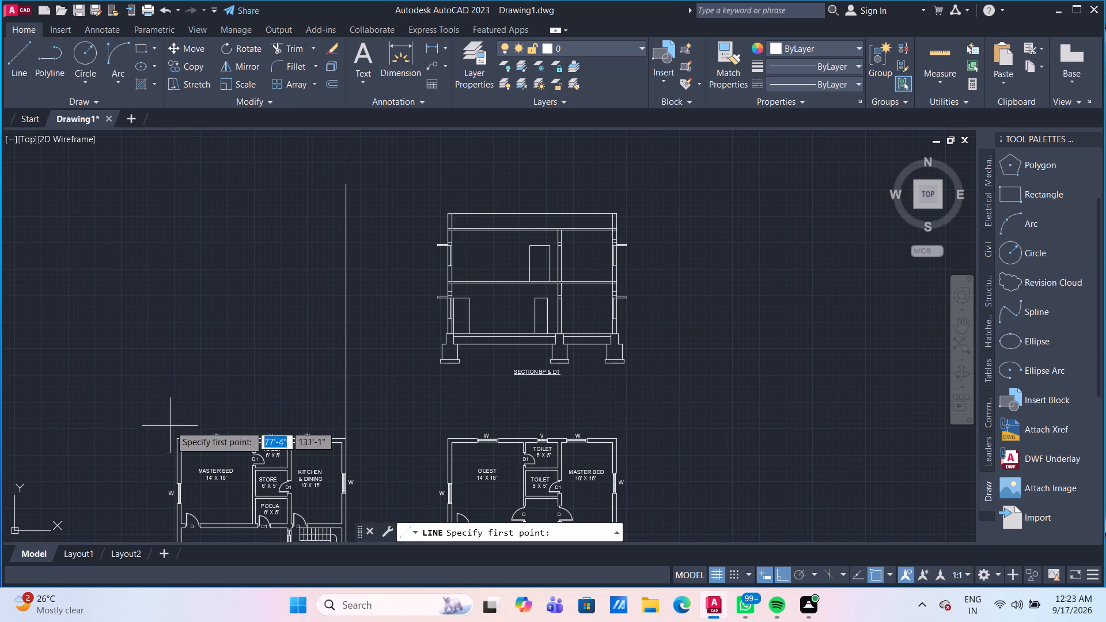
left_click_drag(175, 437, 181, 407)
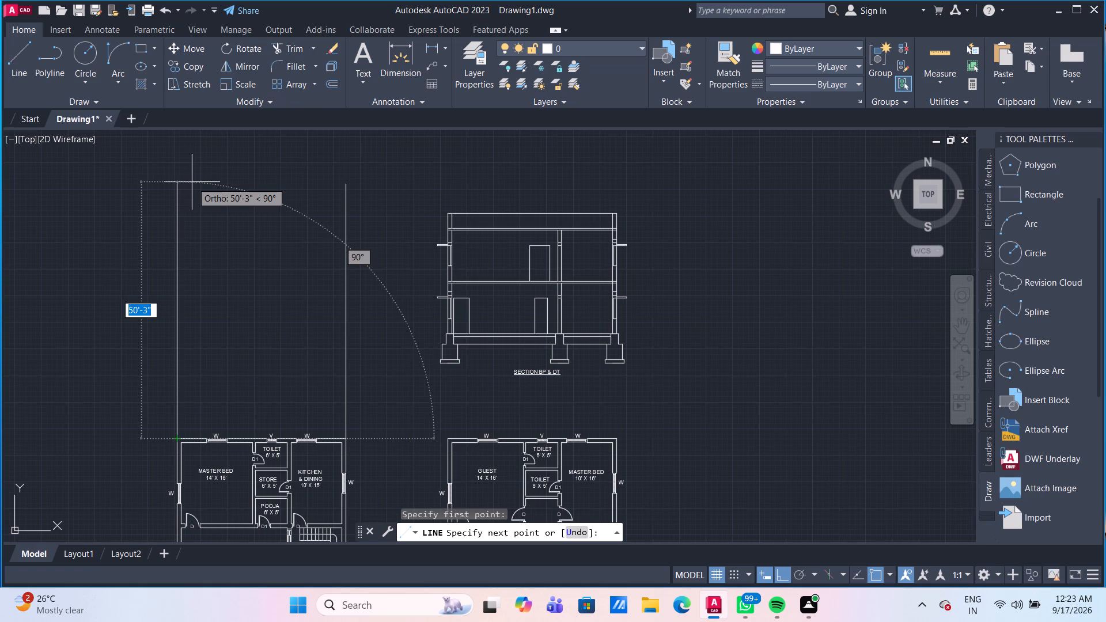
left_click(192, 182)
key("Escape")
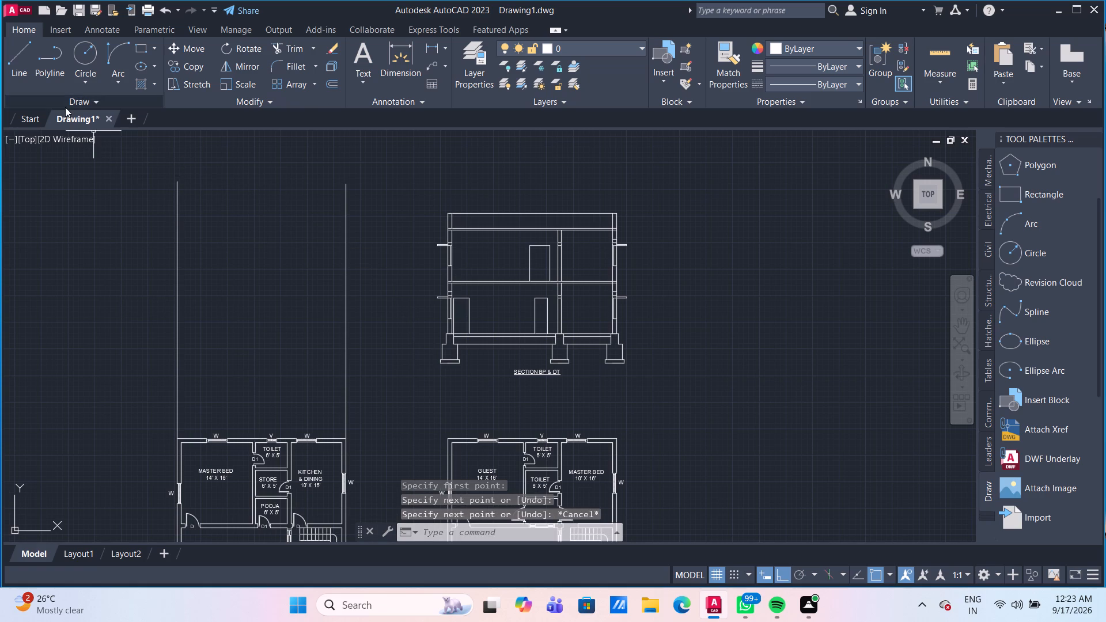
Draw a horizontal line from the section's top-left parapet corner leftward past both vertical projection lines.
left_click(28, 56)
scroll(379, 177, "up", 1)
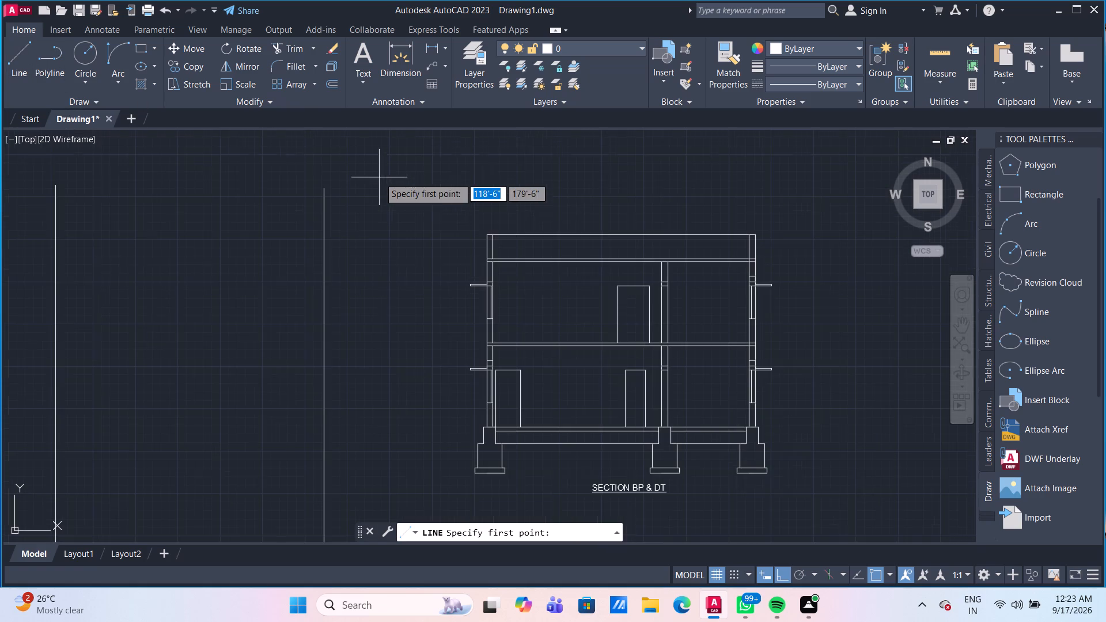
left_click_drag(484, 236, 476, 235)
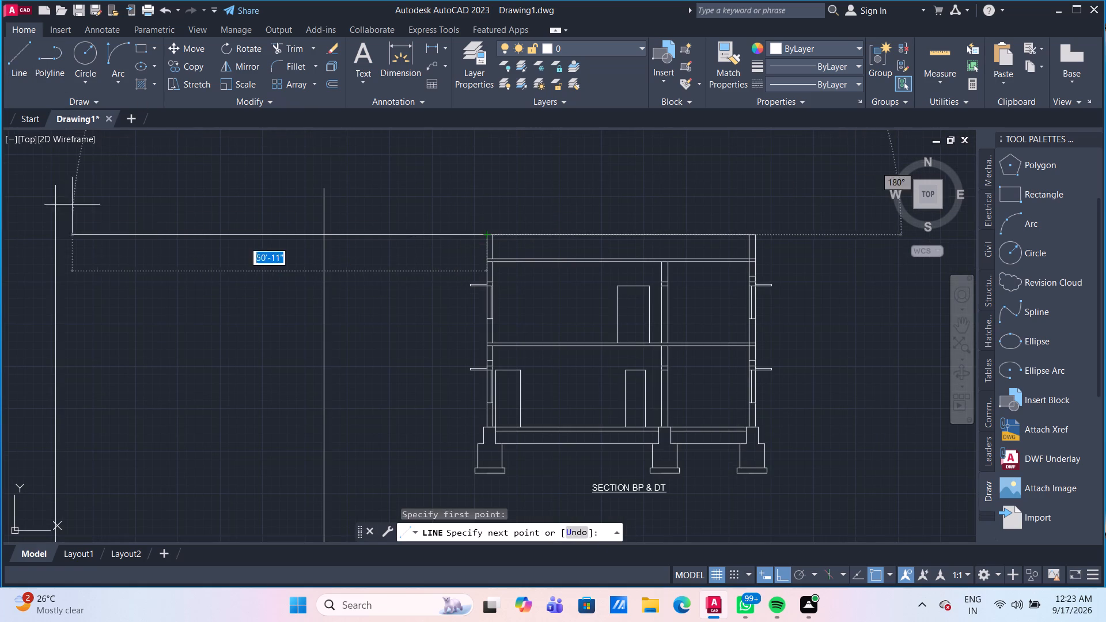
left_click(29, 232)
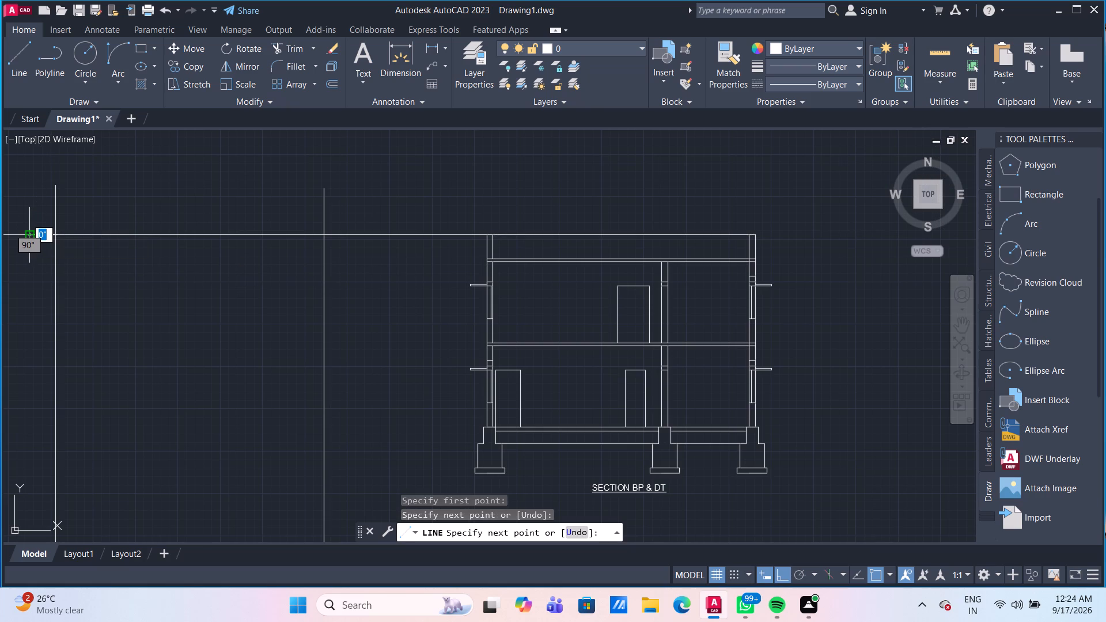
key("Escape")
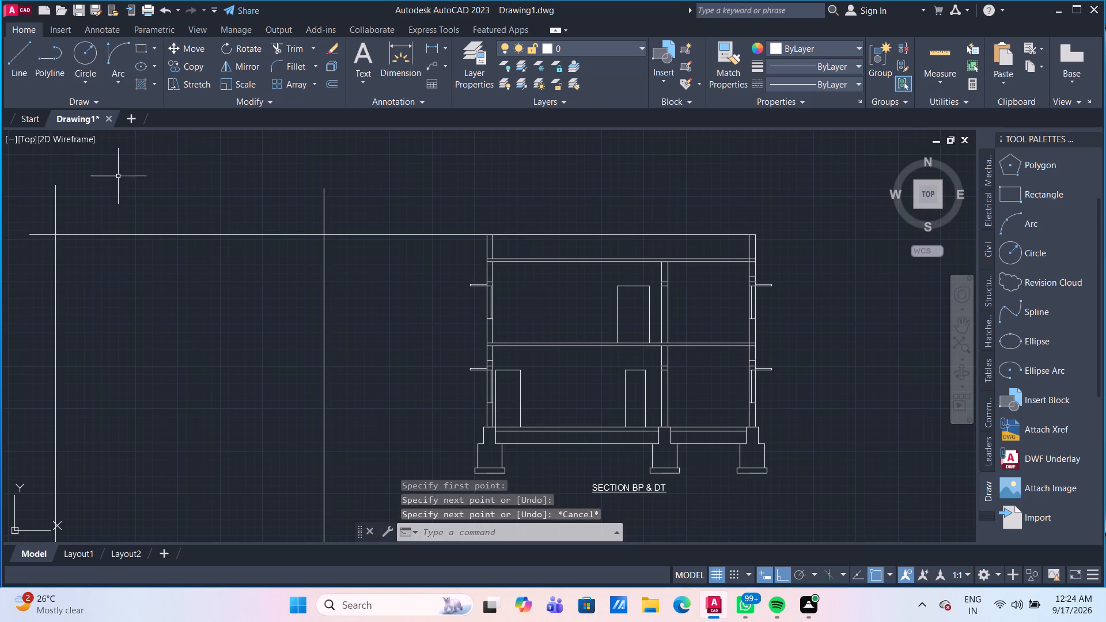
Draw a horizontal line from the roof slab's top-left corner leftward, perpendicular to the farther vertical projection line.
left_click(18, 59)
scroll(520, 249, "up", 2)
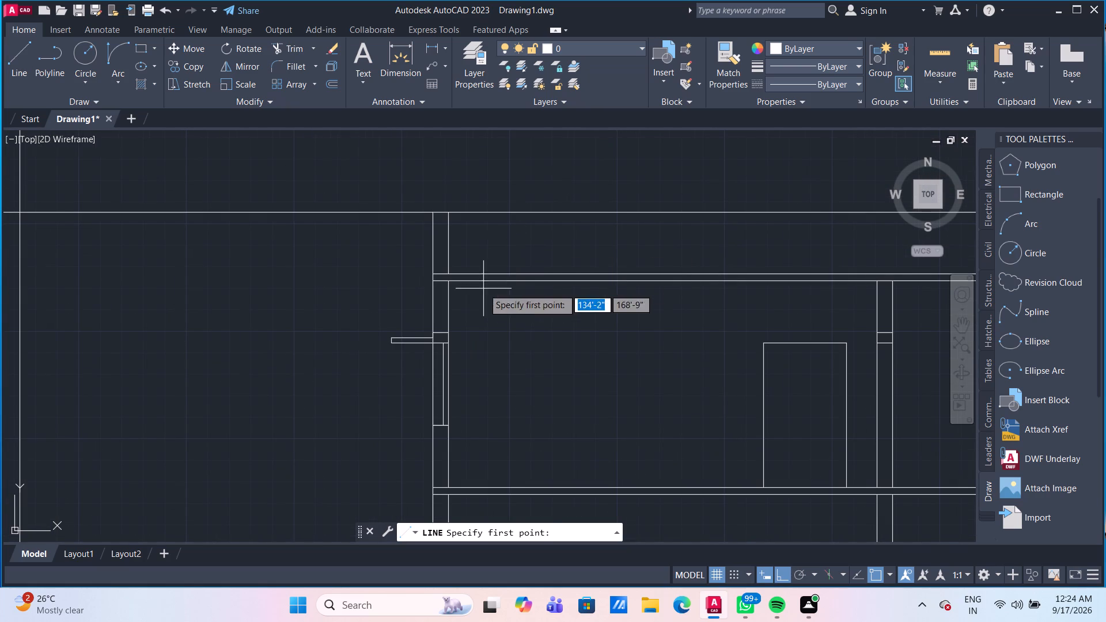
left_click(429, 275)
scroll(308, 278, "down", 2)
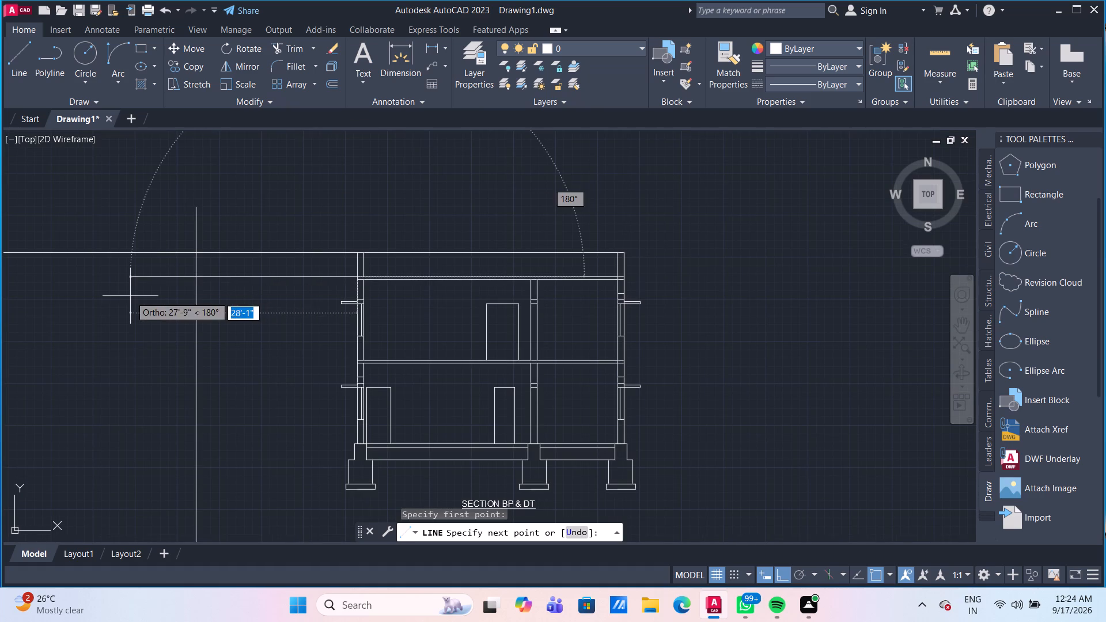
middle_click_drag(130, 296, 247, 299)
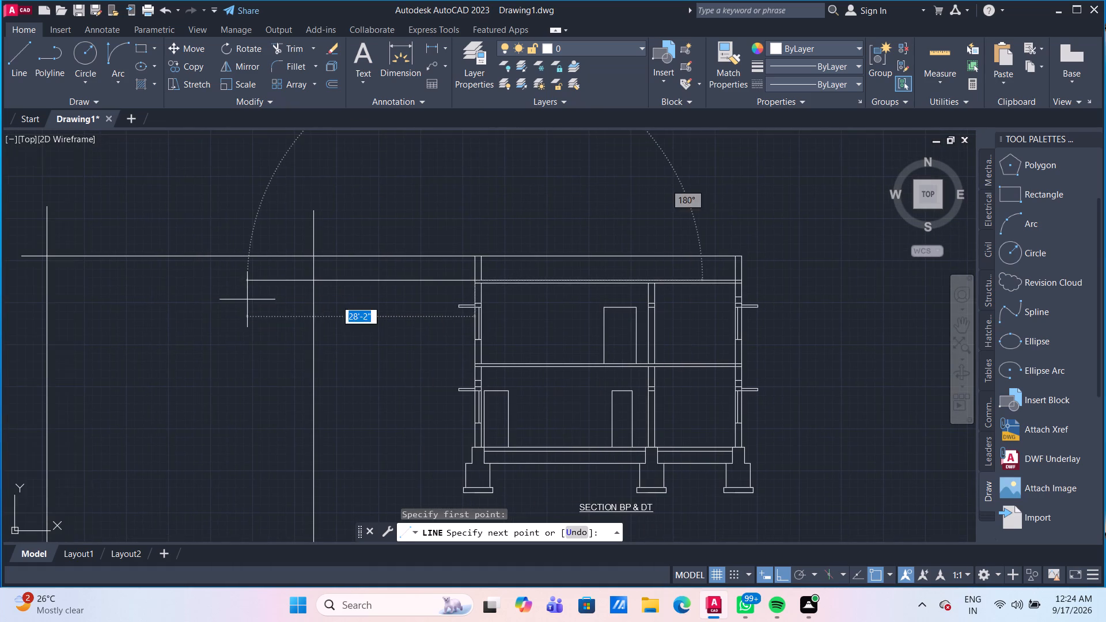
left_click(48, 283)
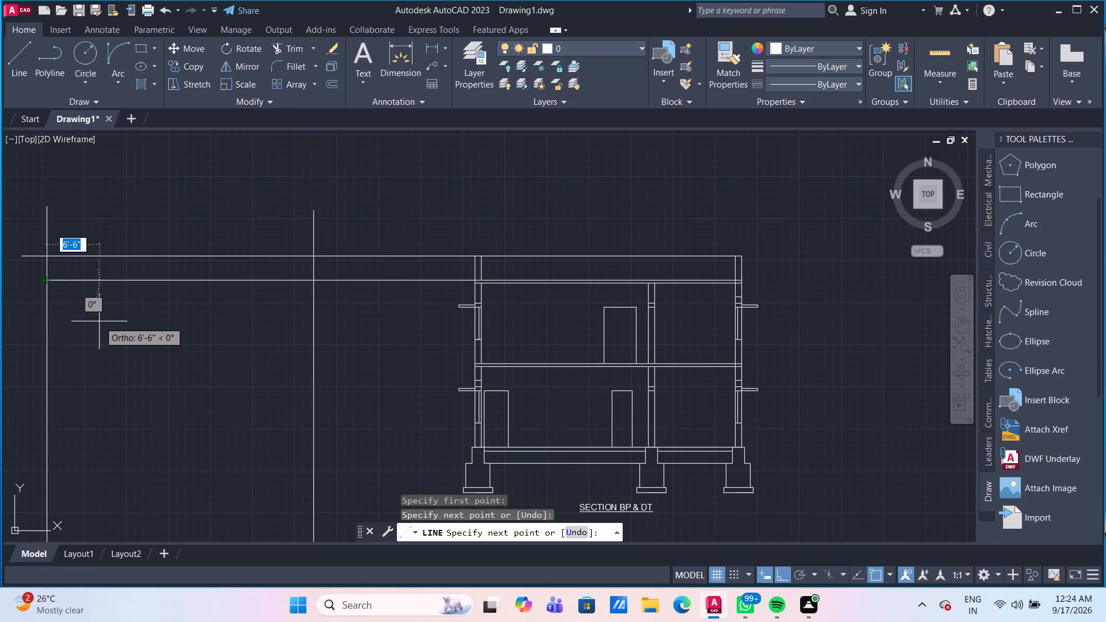
key("Return")
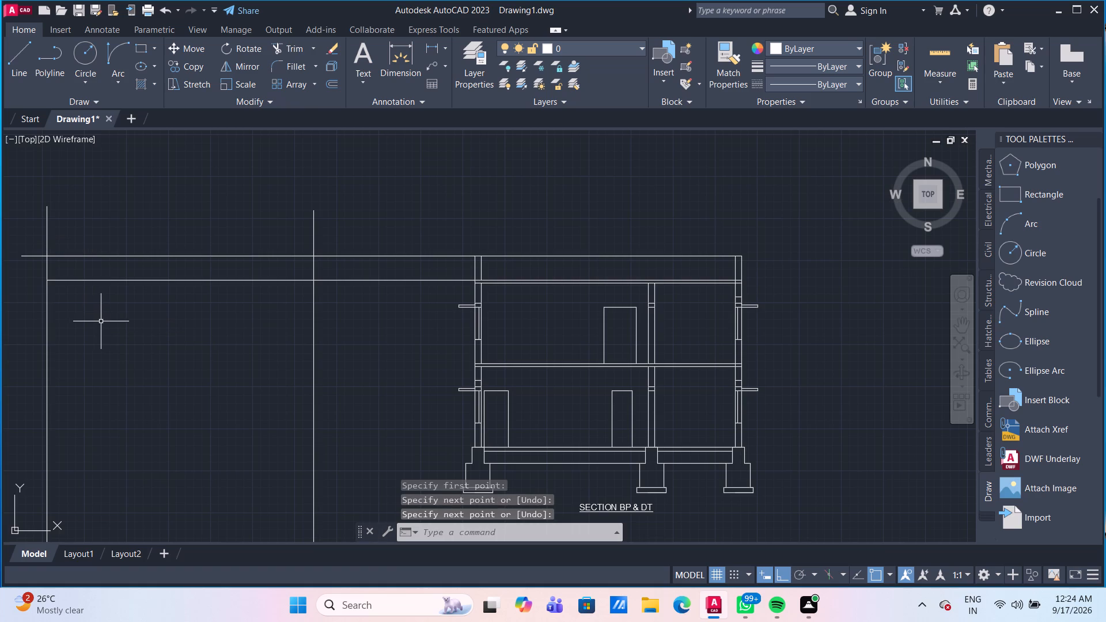
Draw a horizontal line about 59'-8" leftward from the top outer corner of the section's upper-floor left sunshade.
middle_click_drag(143, 340, 329, 282)
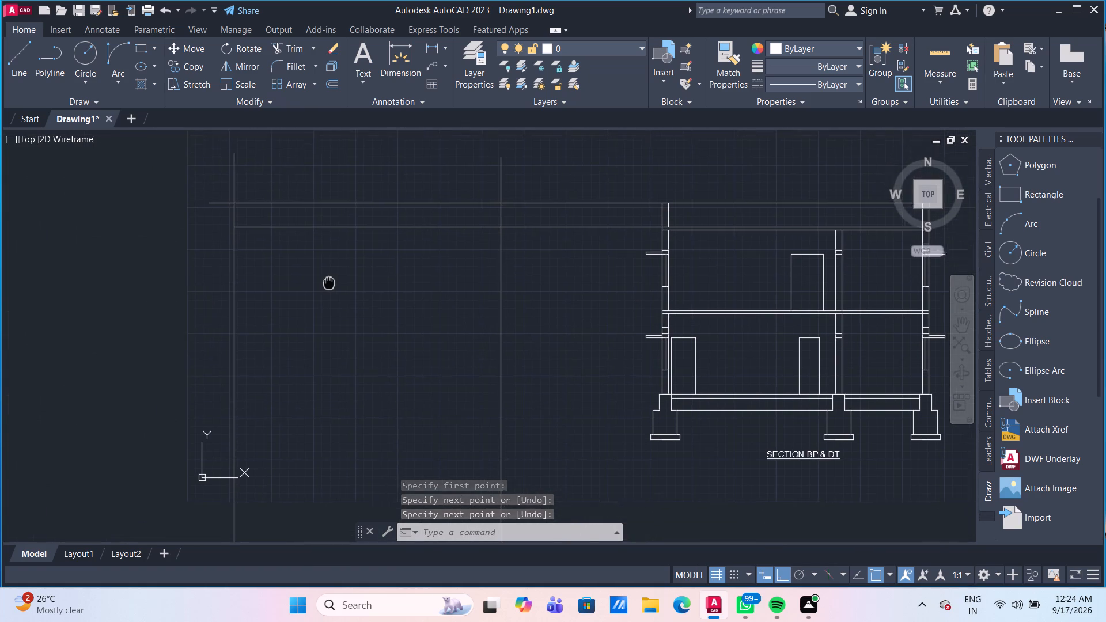
middle_click_drag(329, 282, 323, 293)
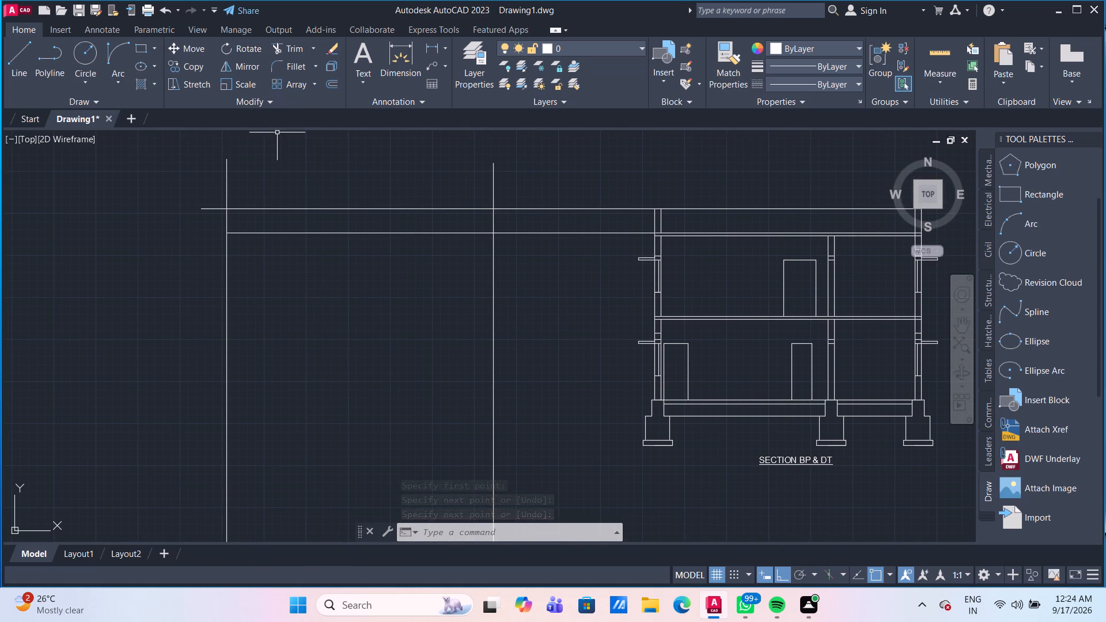
left_click(14, 63)
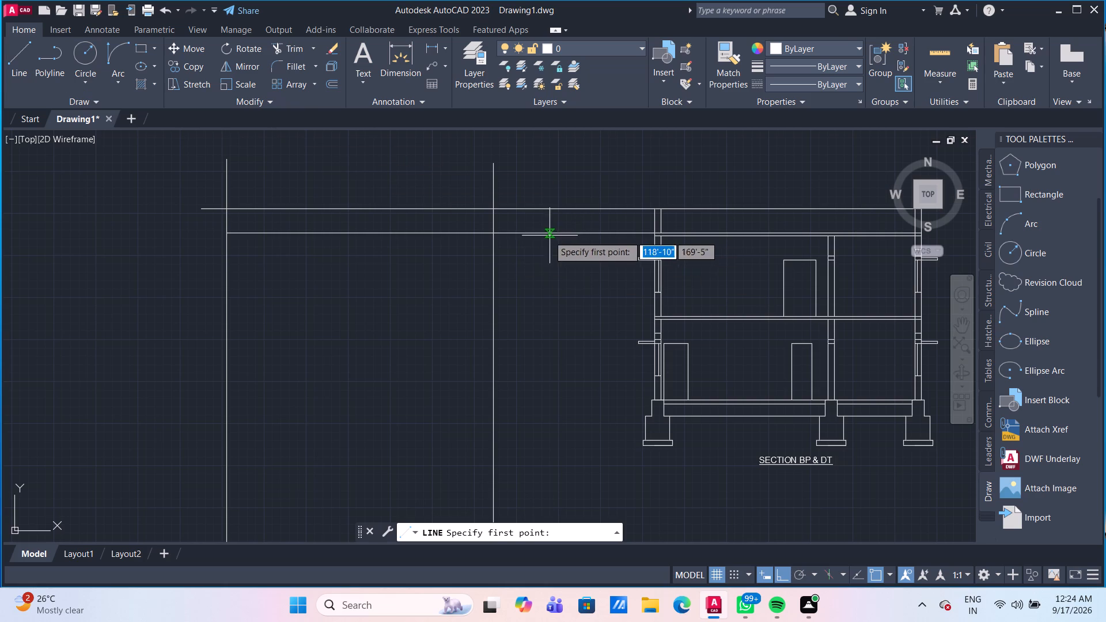
scroll(628, 258, "up", 1)
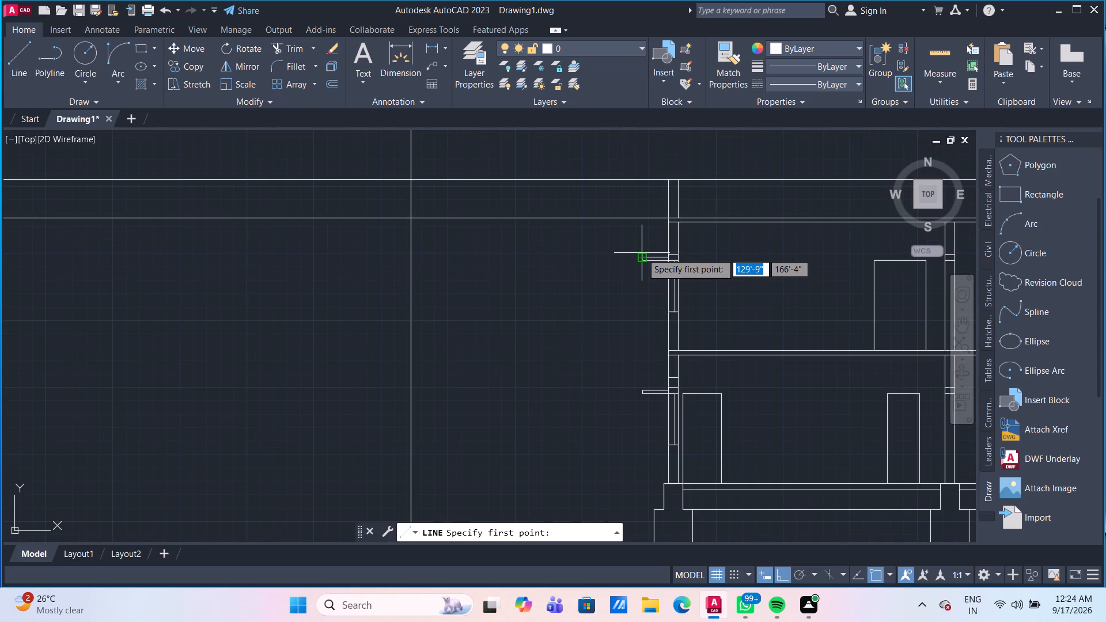
left_click(642, 257)
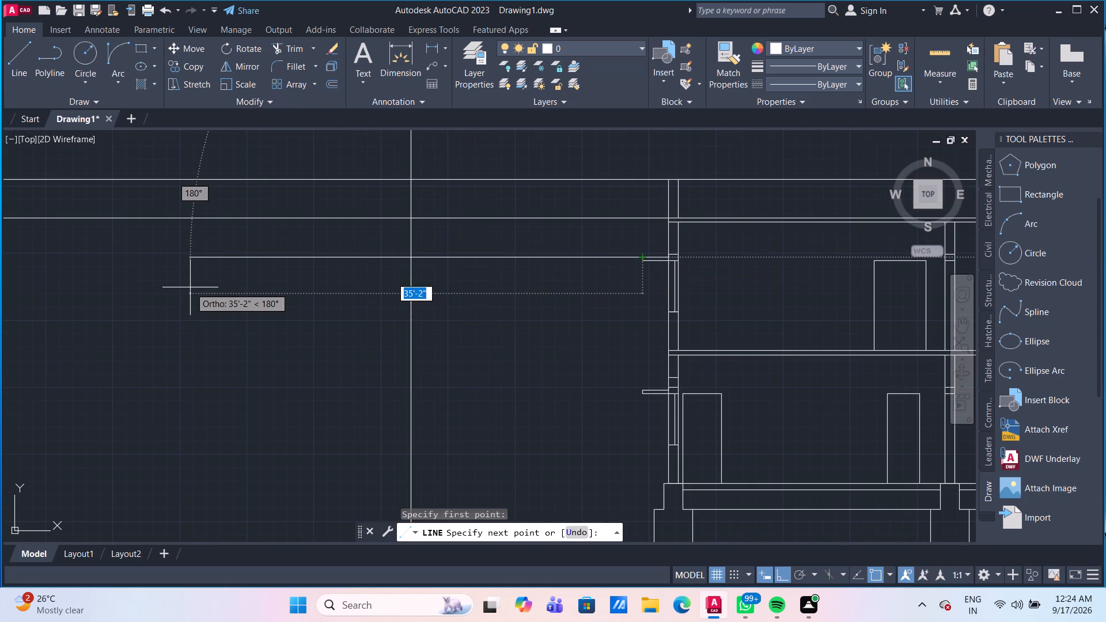
middle_click_drag(190, 287, 370, 271)
scroll(309, 284, "down", 1)
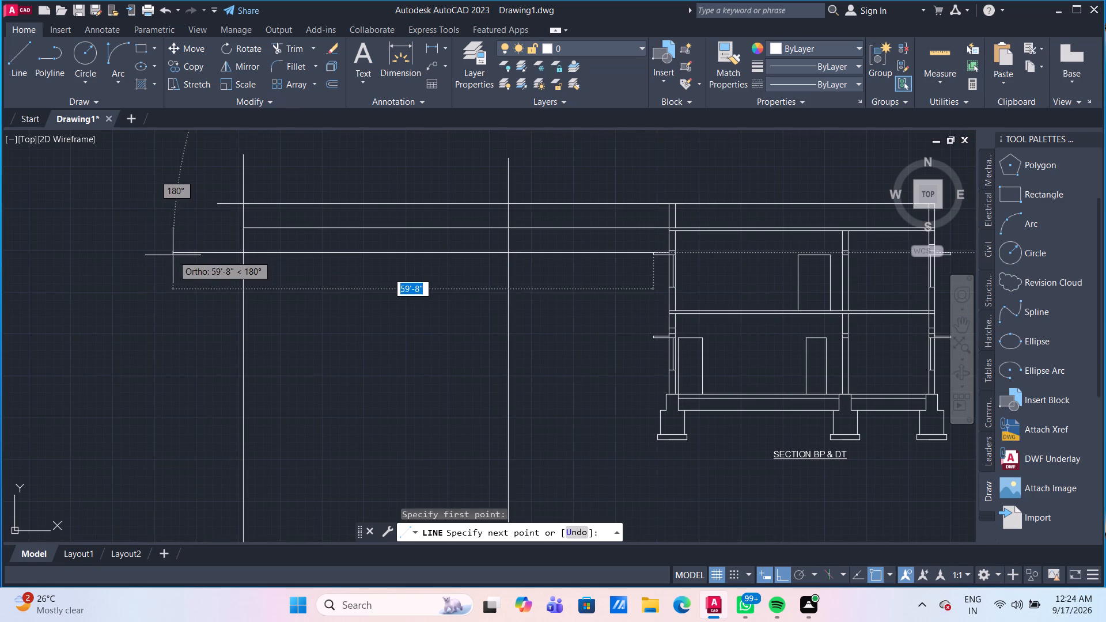
left_click(173, 255)
key("Escape")
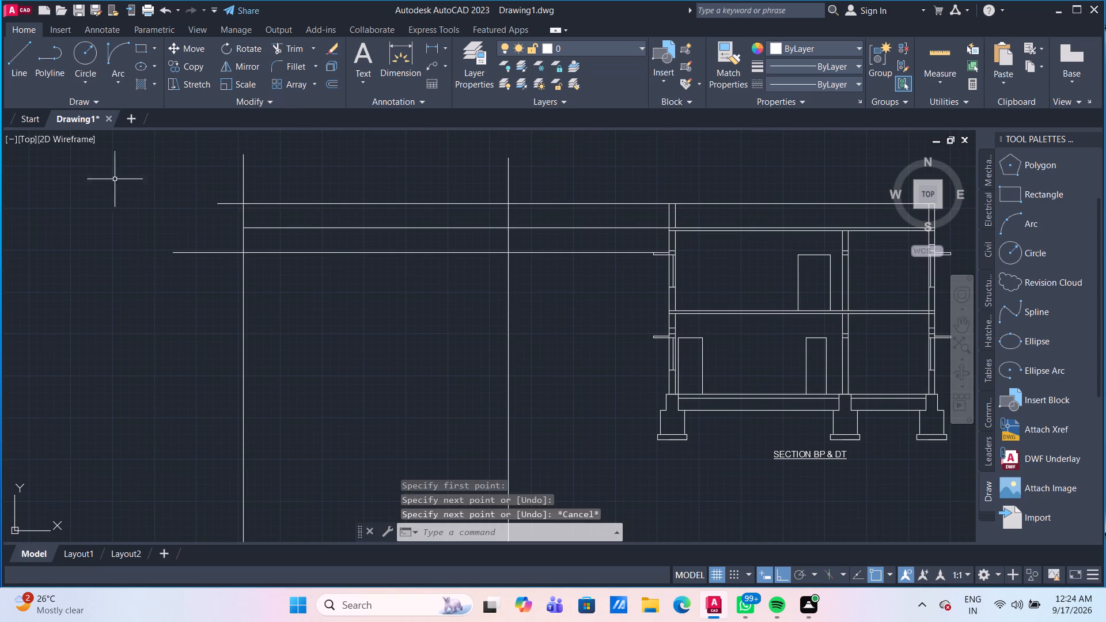
Draw a vertical line left of the projection lines, from above the parapet level down to just above the floor plan.
left_click(28, 56)
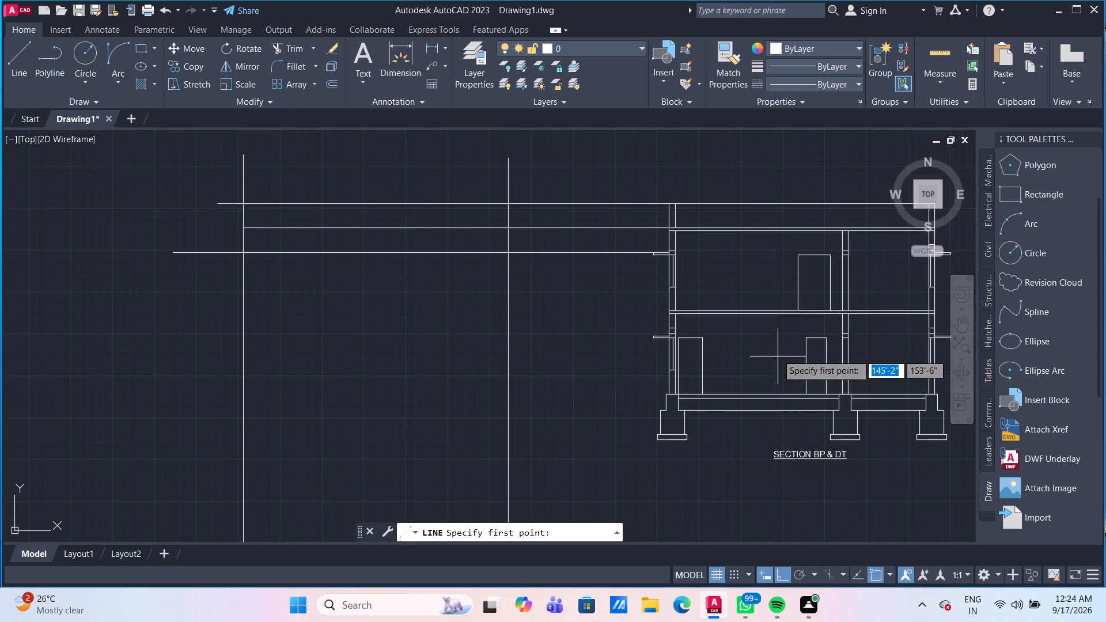
scroll(747, 287, "up", 1)
scroll(578, 251, "up", 2)
scroll(578, 251, "down", 3)
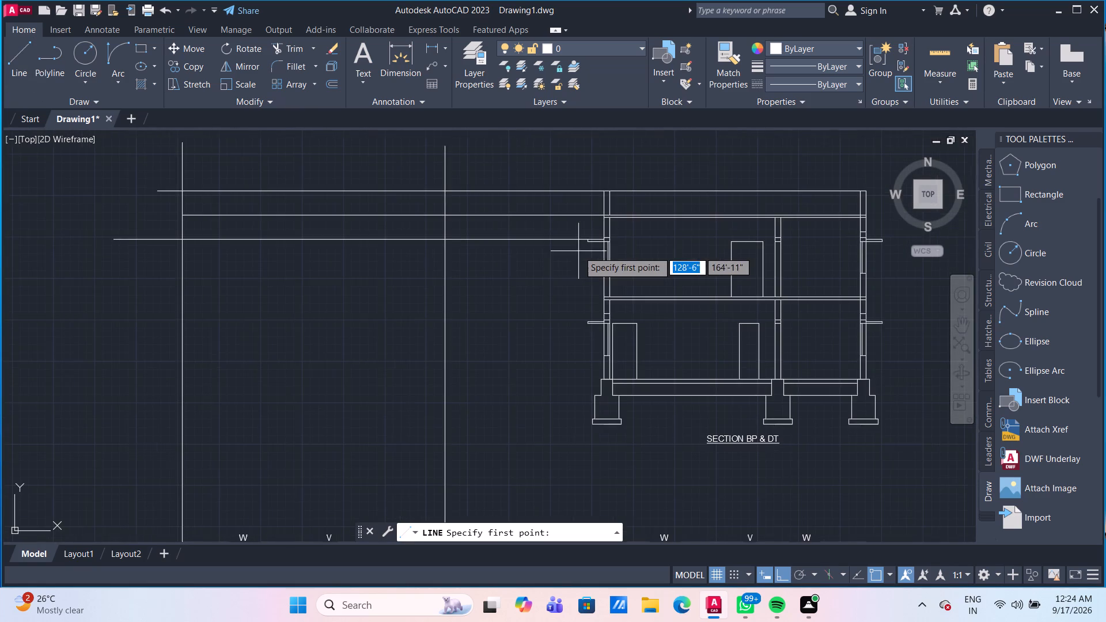
scroll(562, 272, "down", 1)
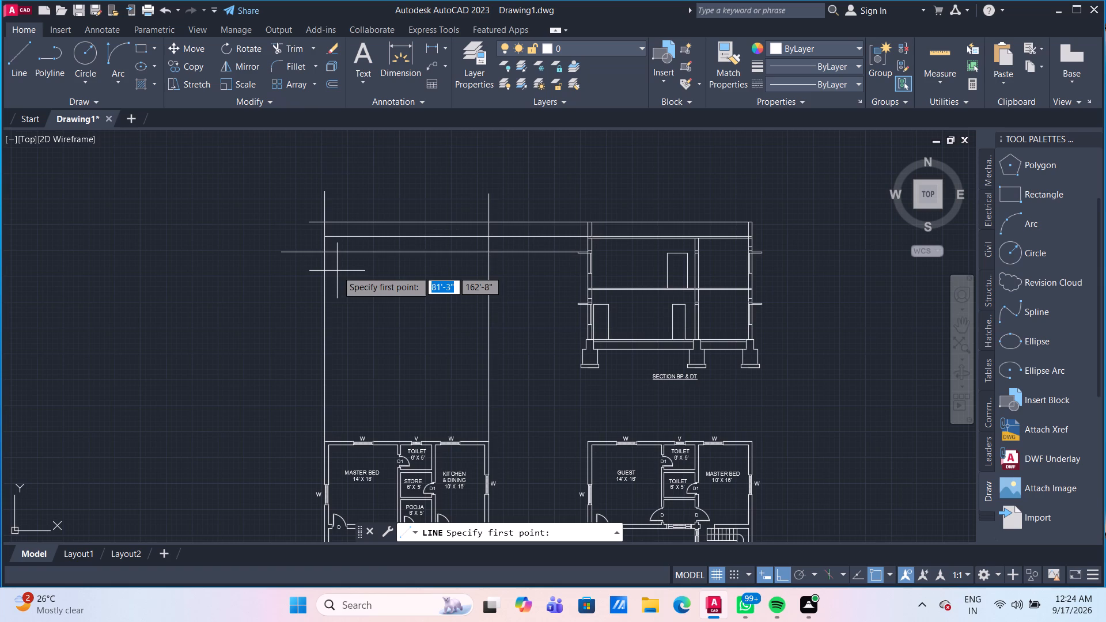
left_click(268, 200)
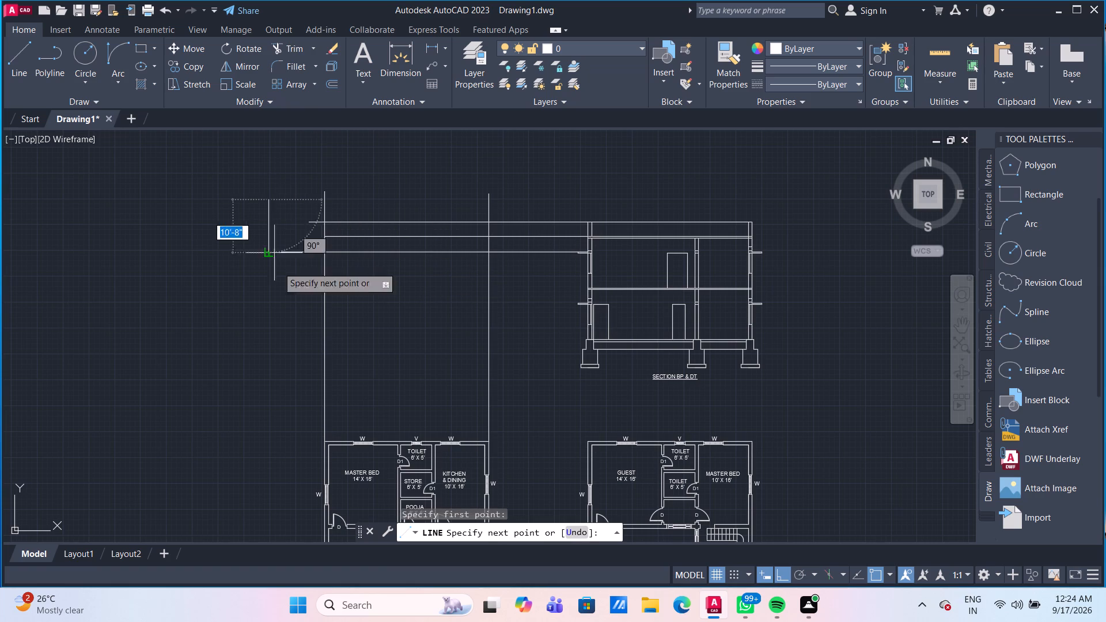
left_click(296, 406)
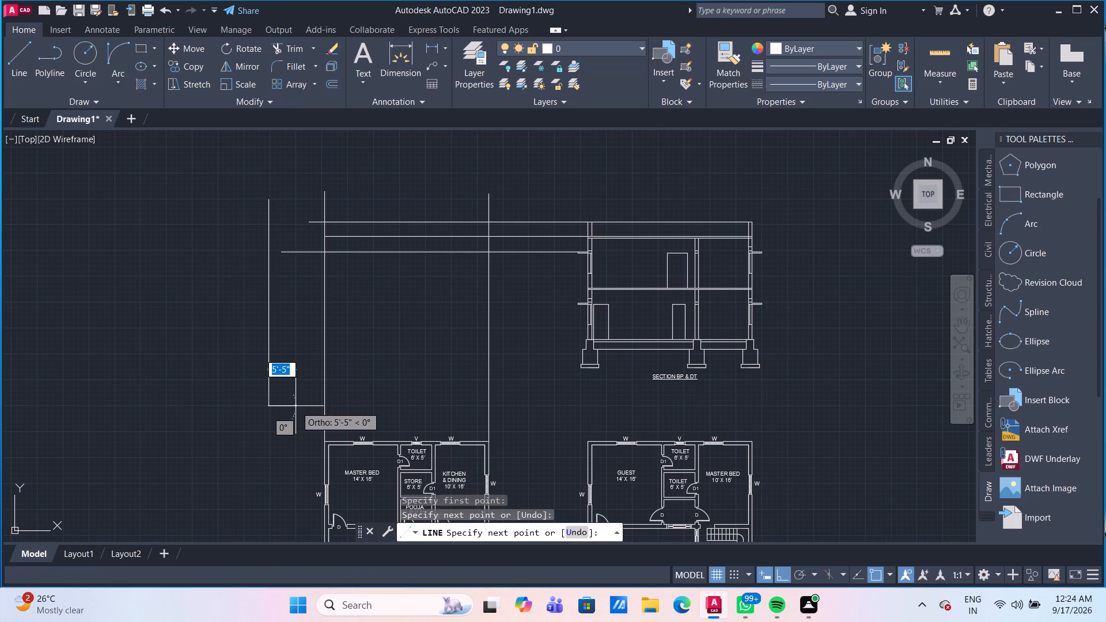
key("Escape")
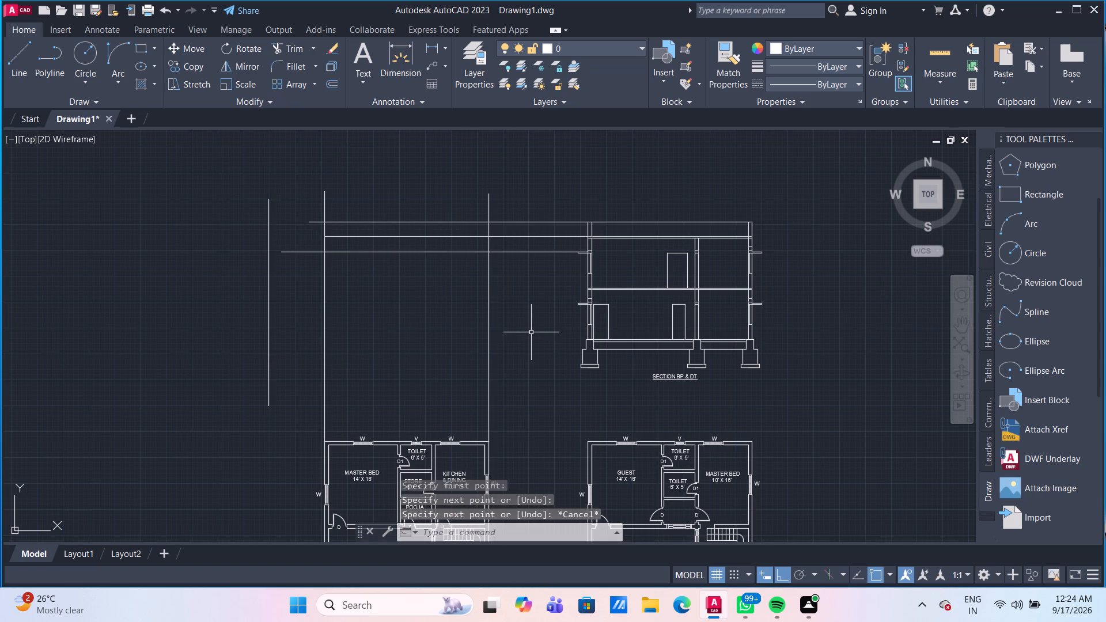
Extend the lower edge of the upper-floor left sunshade leftward to the nearer vertical projection line.
type("EX")
key("Return")
scroll(590, 269, "up", 3)
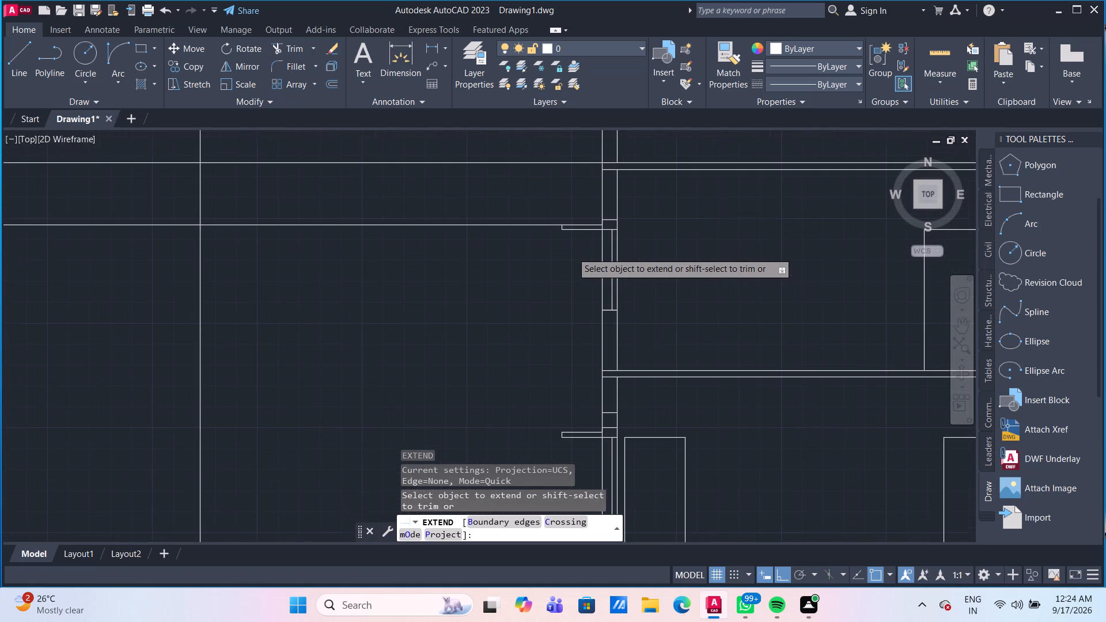
left_click(573, 230)
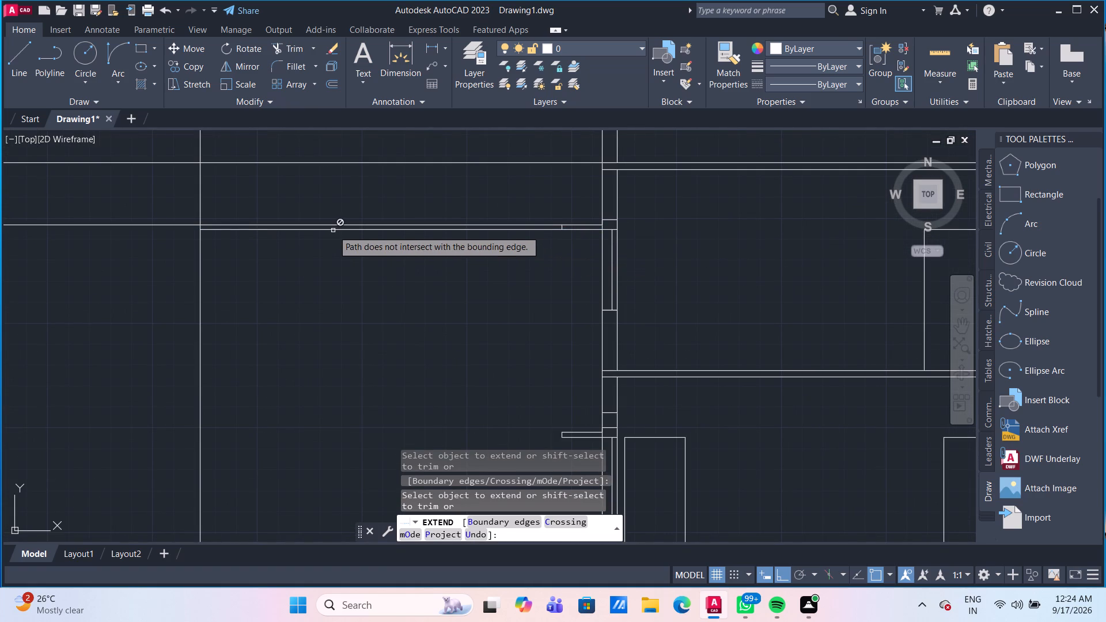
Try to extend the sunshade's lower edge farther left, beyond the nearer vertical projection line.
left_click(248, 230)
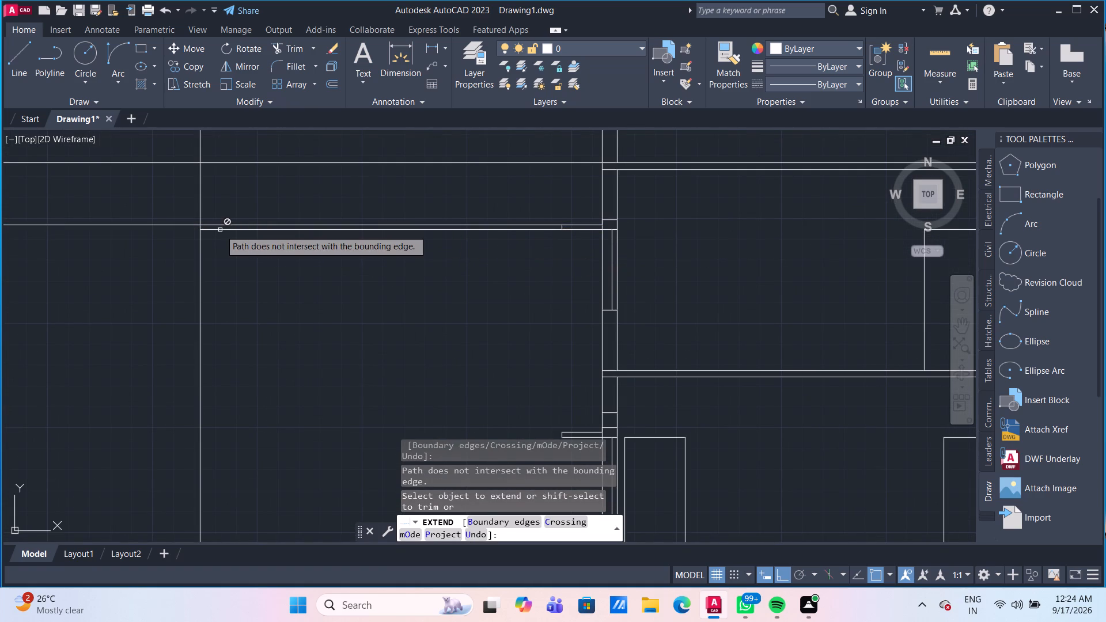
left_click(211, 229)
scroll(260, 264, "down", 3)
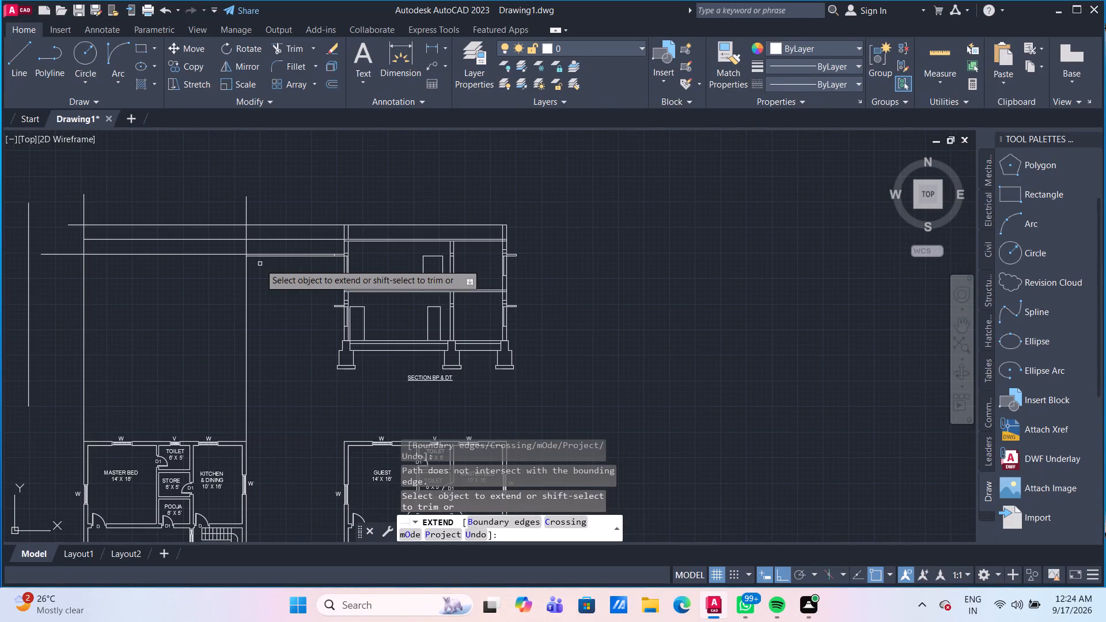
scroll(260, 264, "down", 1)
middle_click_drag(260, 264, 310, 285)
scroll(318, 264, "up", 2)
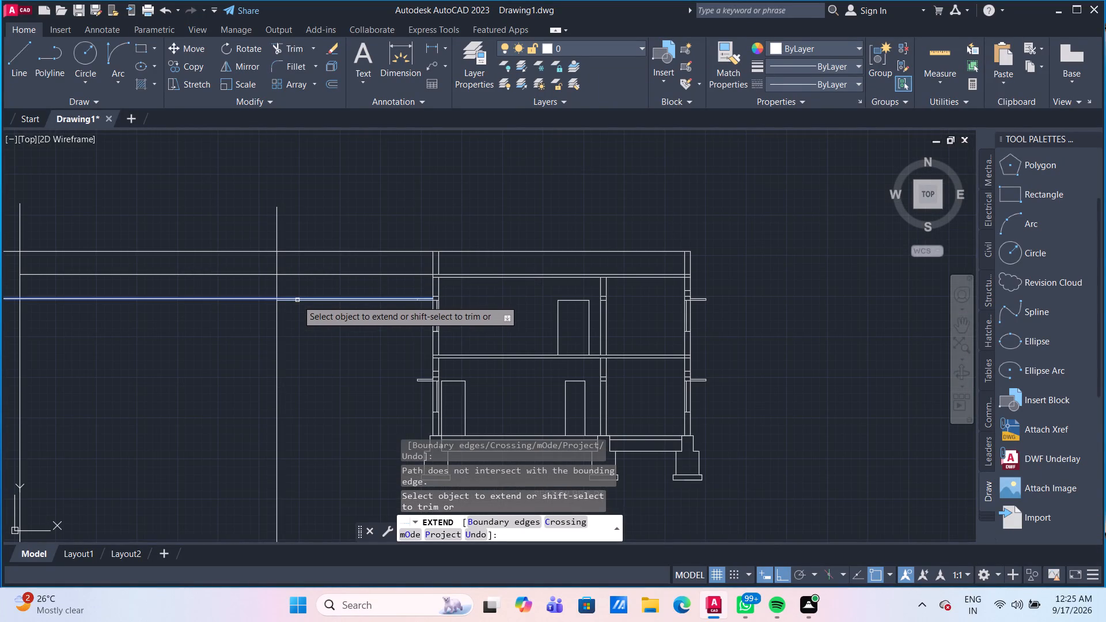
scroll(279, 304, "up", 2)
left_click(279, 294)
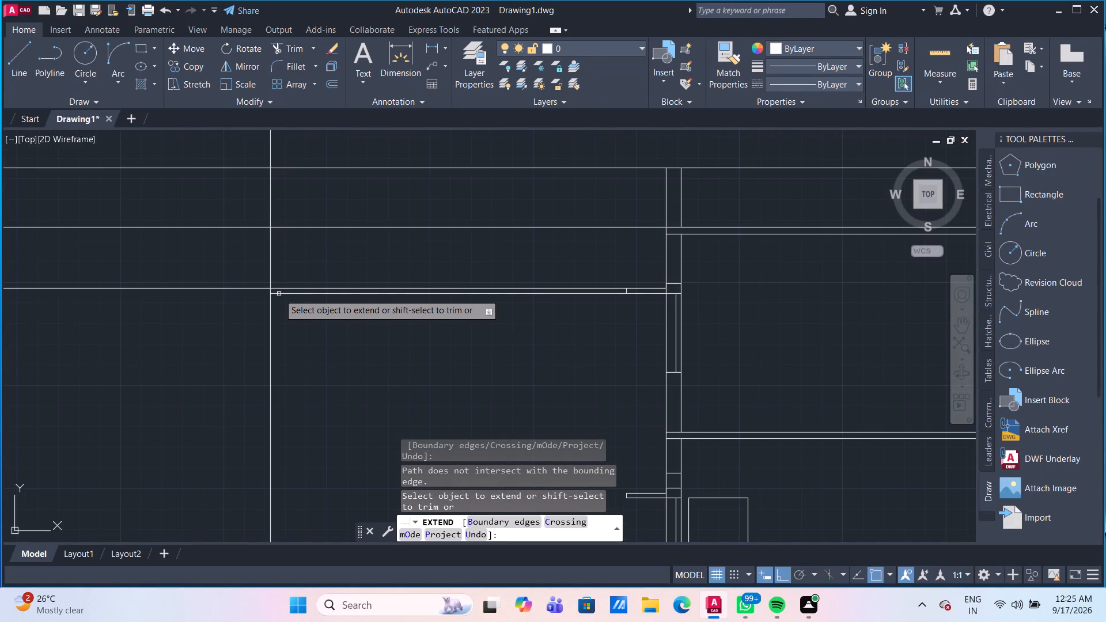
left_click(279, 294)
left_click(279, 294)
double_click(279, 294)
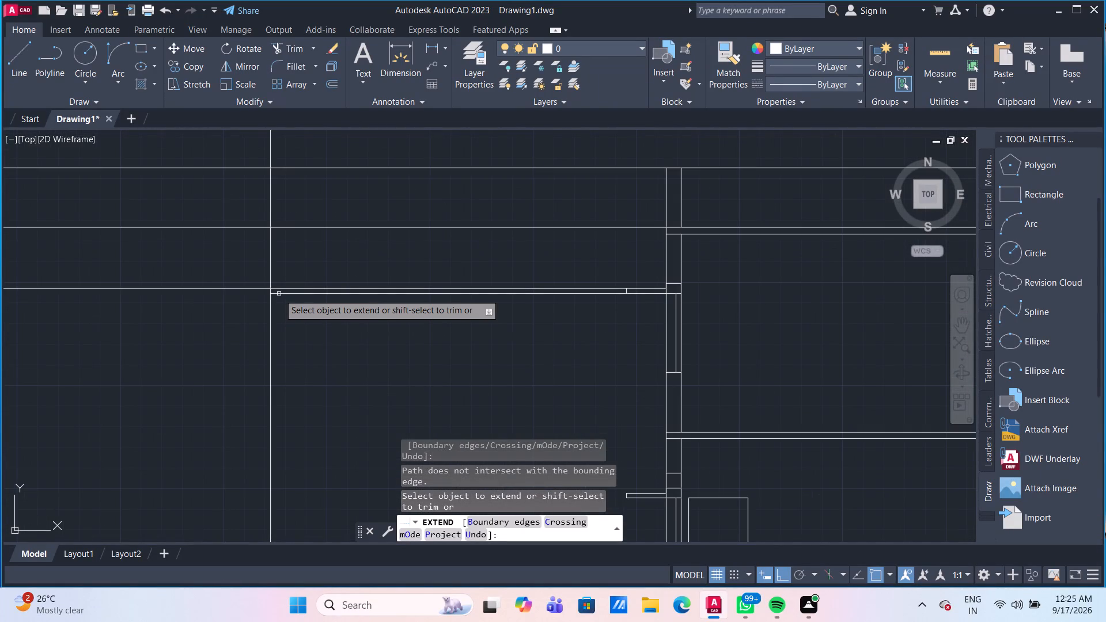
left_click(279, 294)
Extend the lower and upper edges of the ground-floor left sunshade leftward to the nearer vertical projection line.
scroll(500, 335, "down", 2)
middle_click_drag(501, 333, 502, 302)
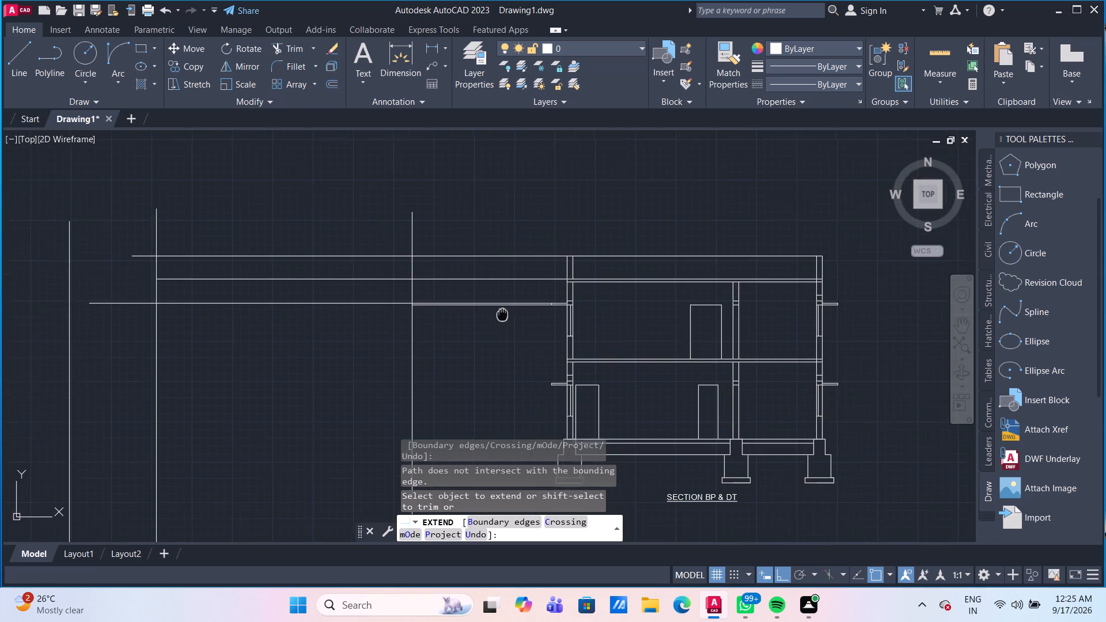
middle_click_drag(502, 302, 491, 231)
scroll(546, 309, "up", 2)
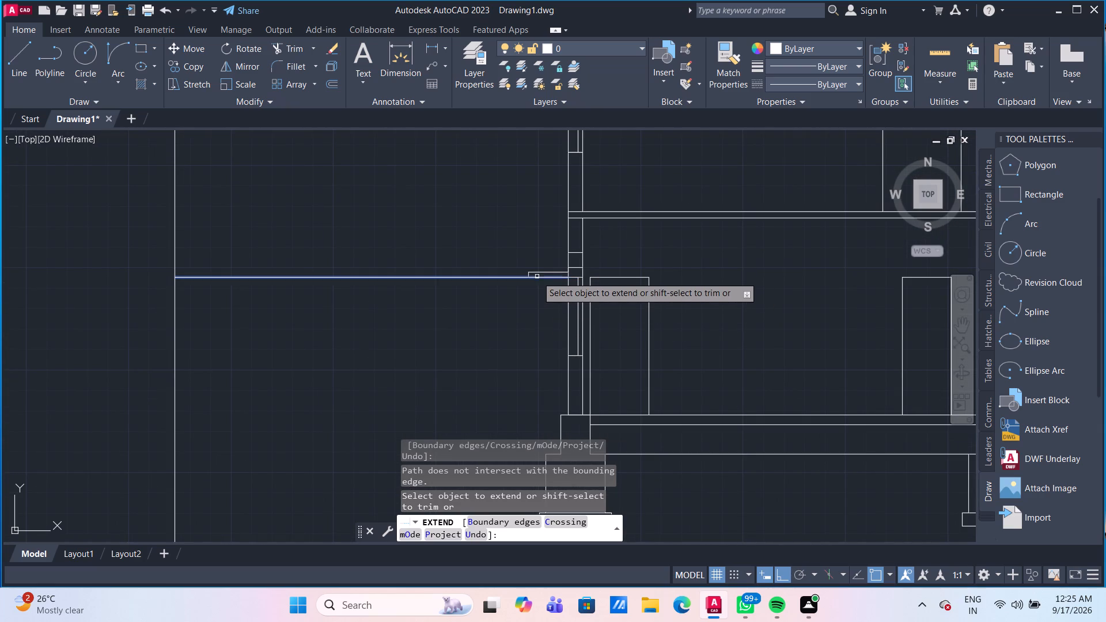
left_click(537, 276)
left_click(215, 278)
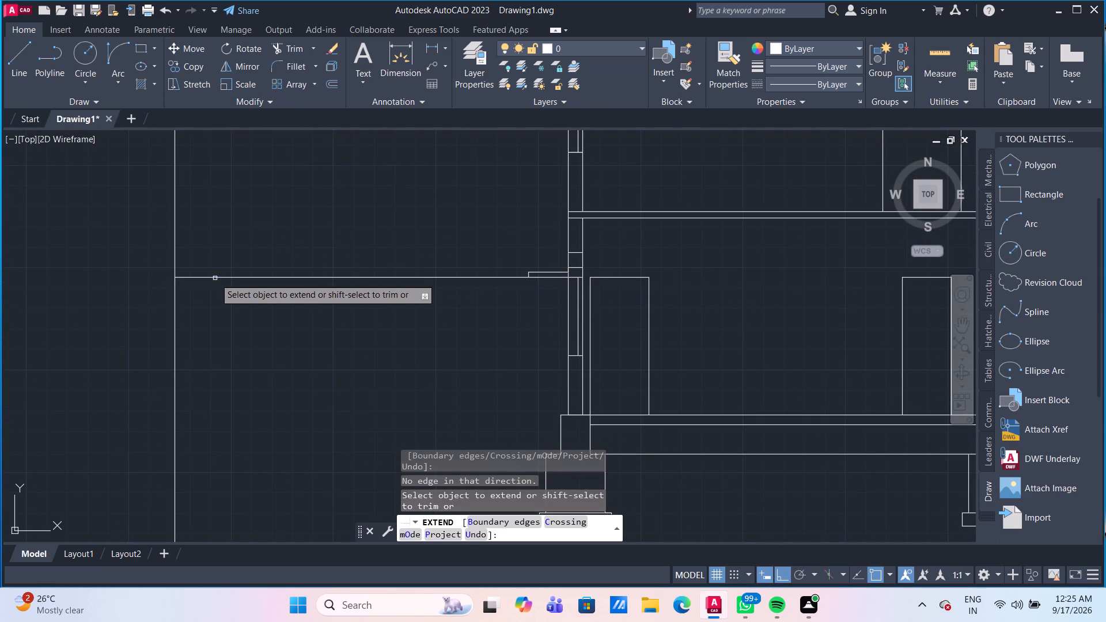
left_click(195, 275)
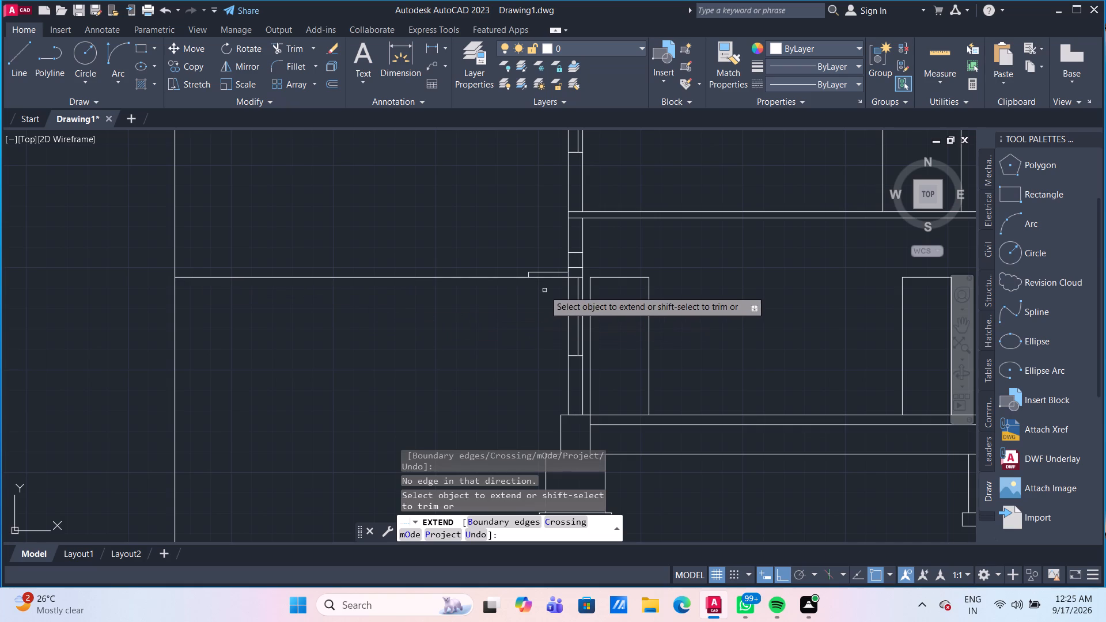
left_click(542, 271)
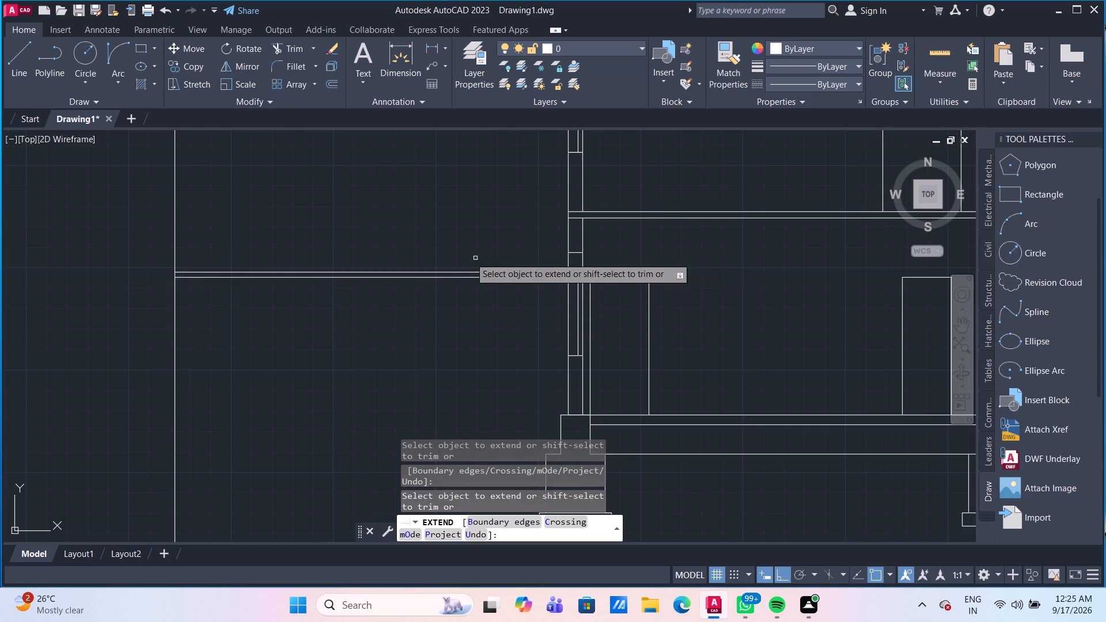
Extend both ground-floor sunshade edges and the upper-floor sunshade's lower edge leftward to the farther vertical projection line.
scroll(399, 260, "down", 2)
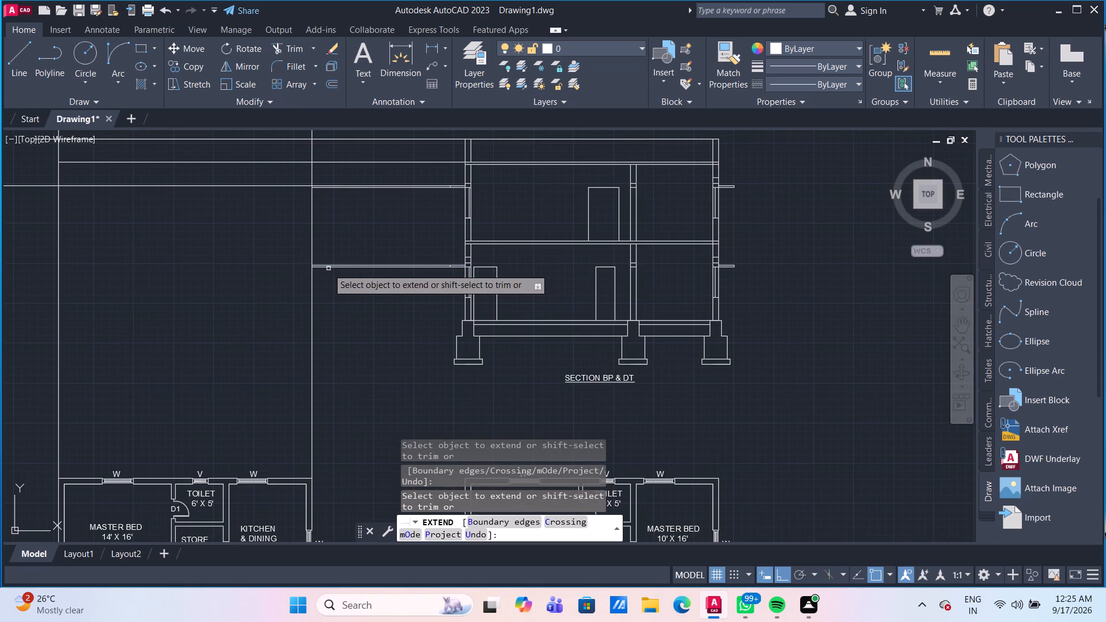
left_click(328, 268)
left_click(327, 265)
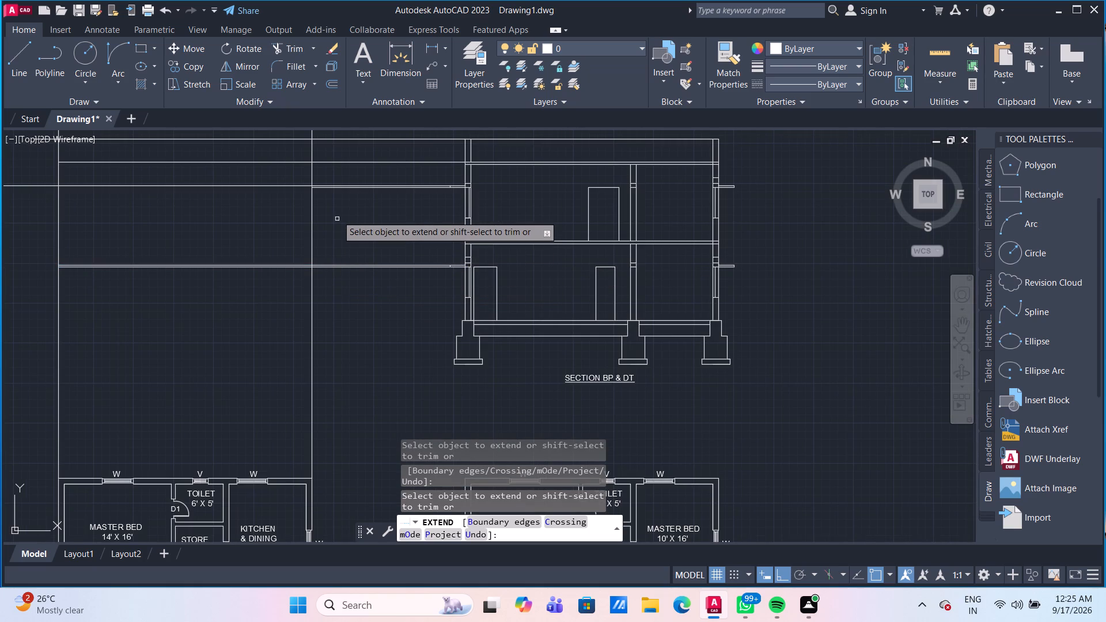
left_click(316, 189)
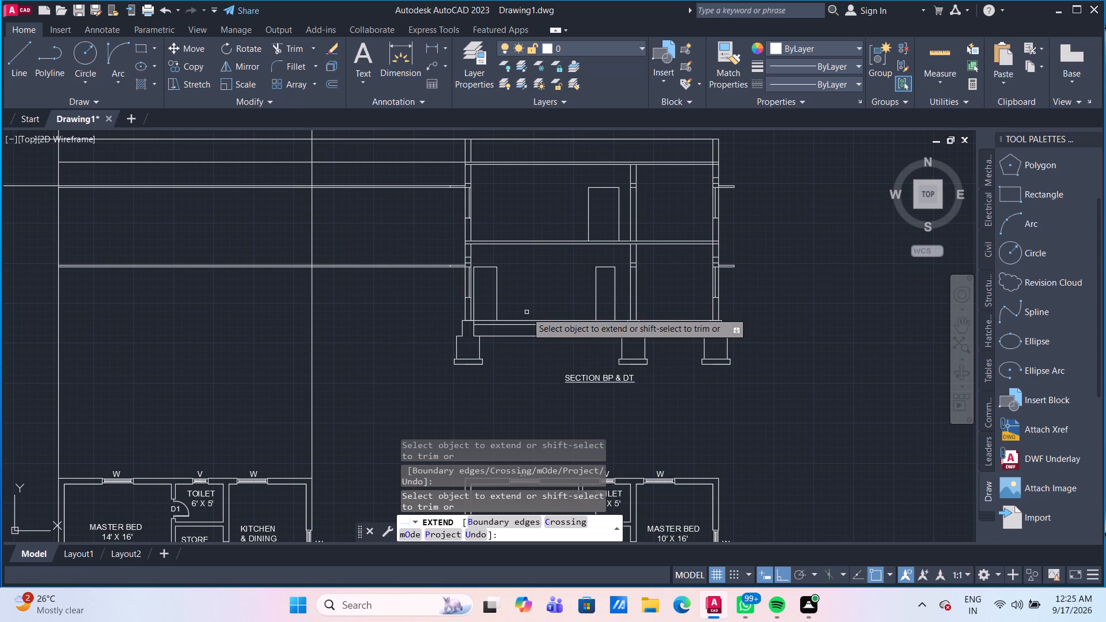
Extend the section's ground-floor level line leftward to the nearer vertical projection line, and try to continue it to the farther one.
scroll(480, 323, "up", 1)
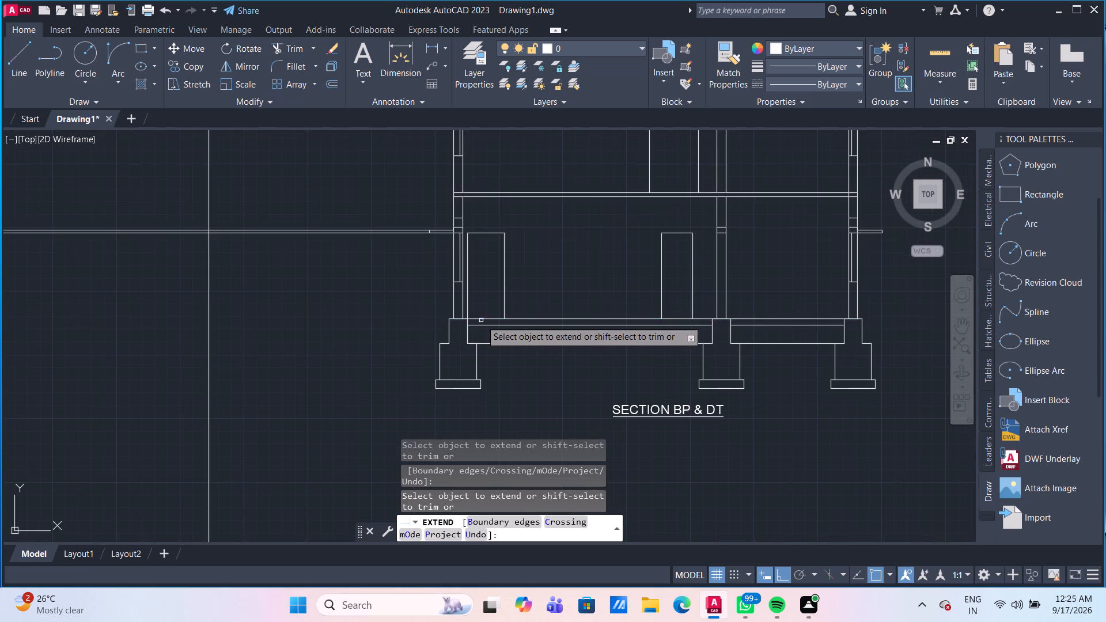
left_click(482, 318)
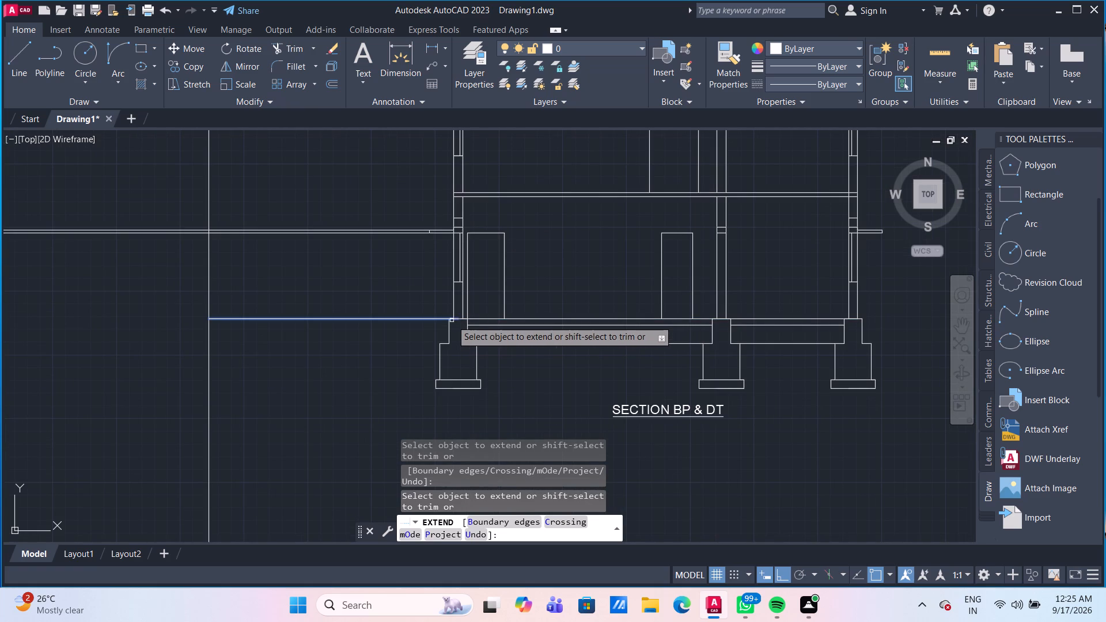
left_click(452, 320)
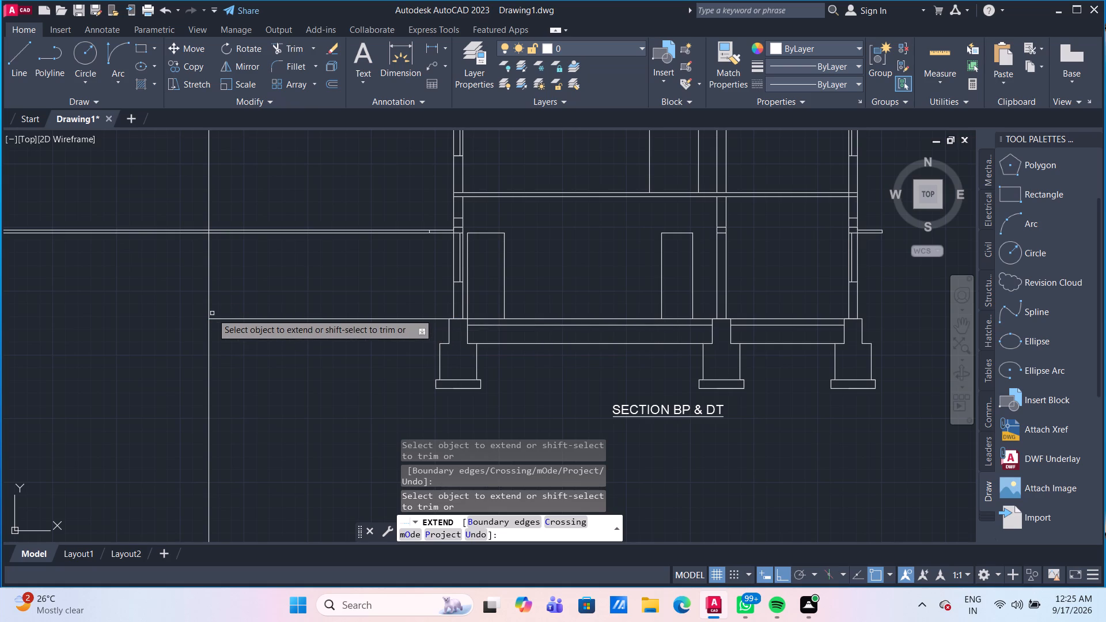
left_click(211, 319)
Draw a horizontal ground line from the top left corner of the section's left footing to the leftmost vertical line.
scroll(291, 360, "down", 1)
middle_click_drag(291, 360, 312, 357)
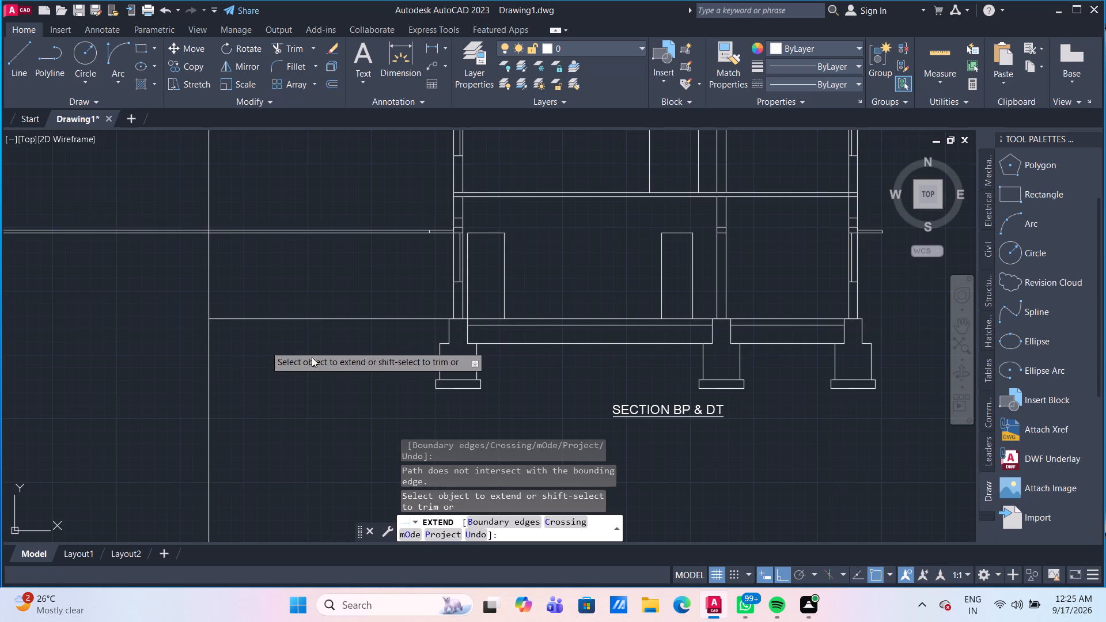
middle_click_drag(312, 357, 362, 314)
scroll(331, 335, "down", 2)
middle_click_drag(331, 335, 432, 293)
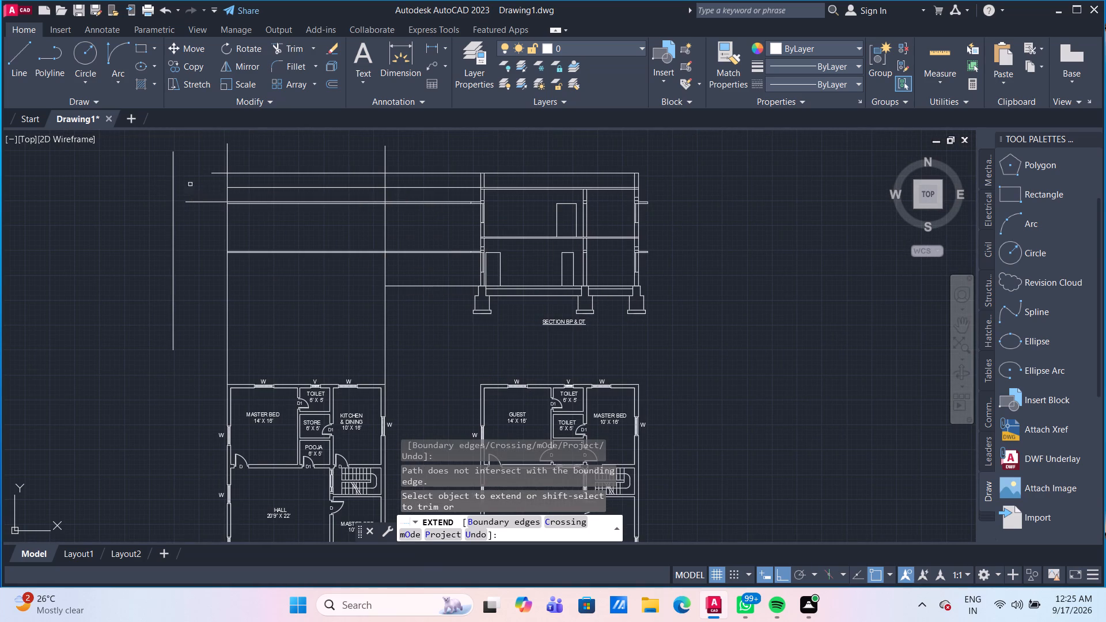
left_click(20, 56)
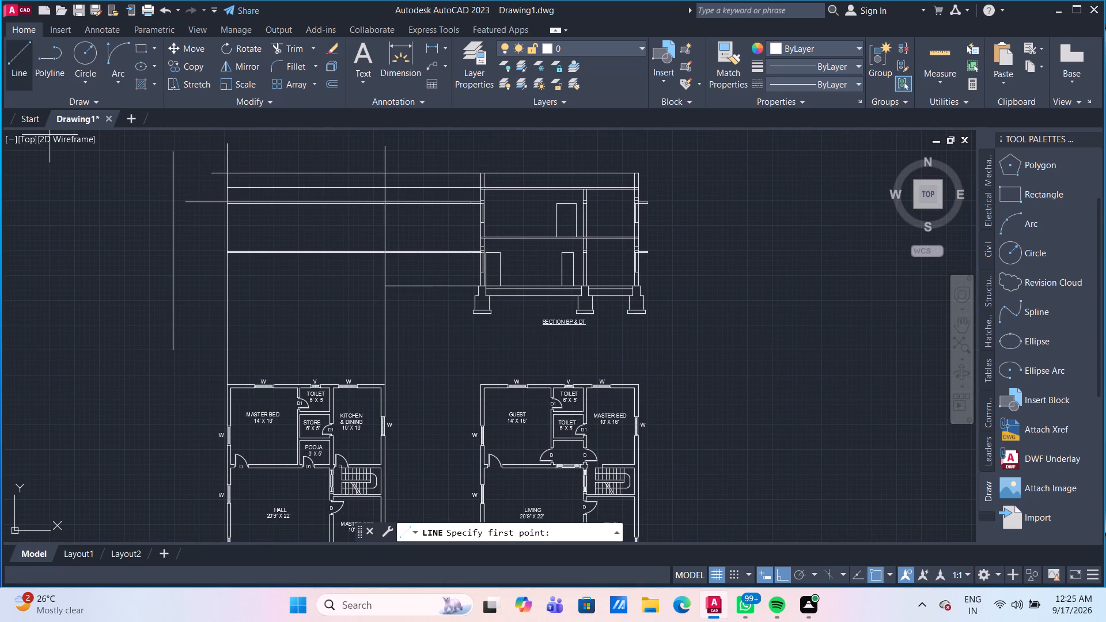
scroll(437, 327, "up", 2)
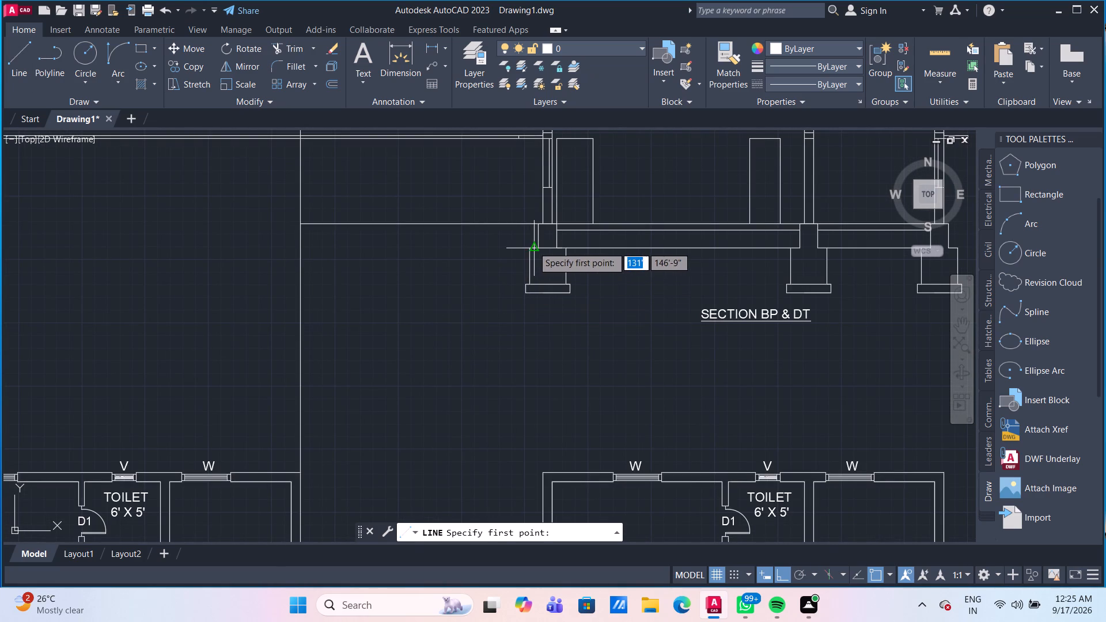
left_click_drag(527, 249, 506, 255)
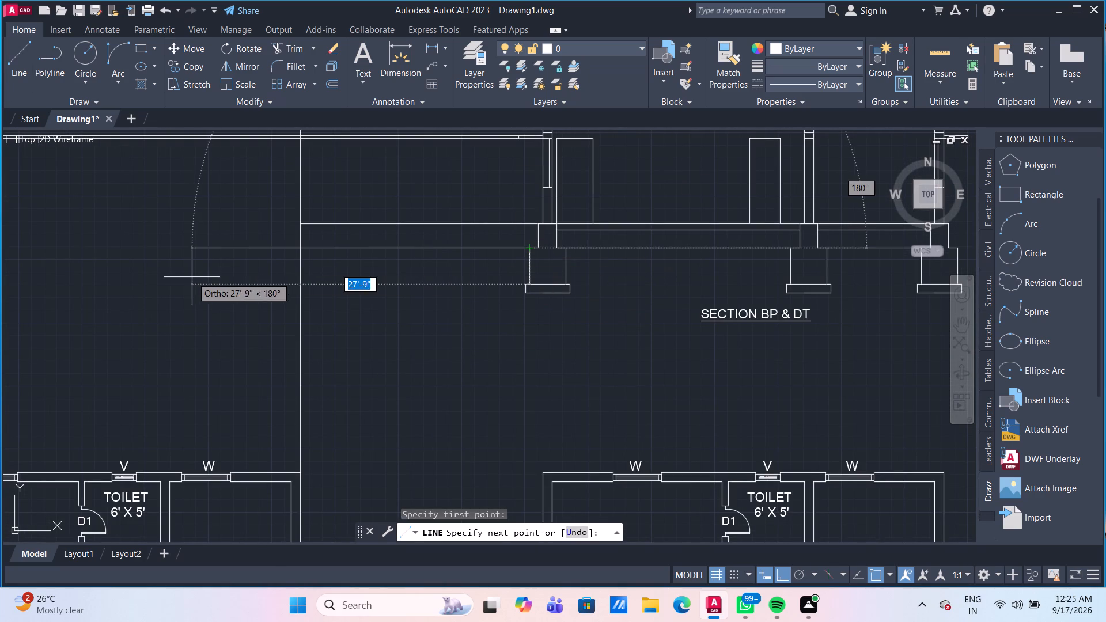
scroll(116, 276, "down", 1)
middle_click_drag(116, 276, 507, 286)
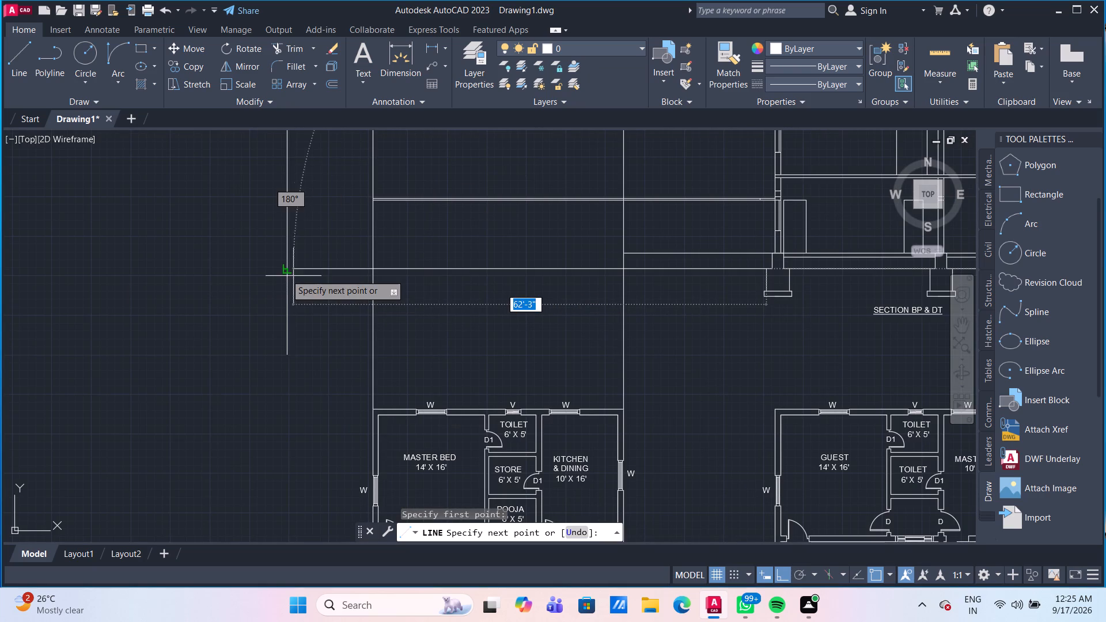
left_click(288, 266)
key("Return")
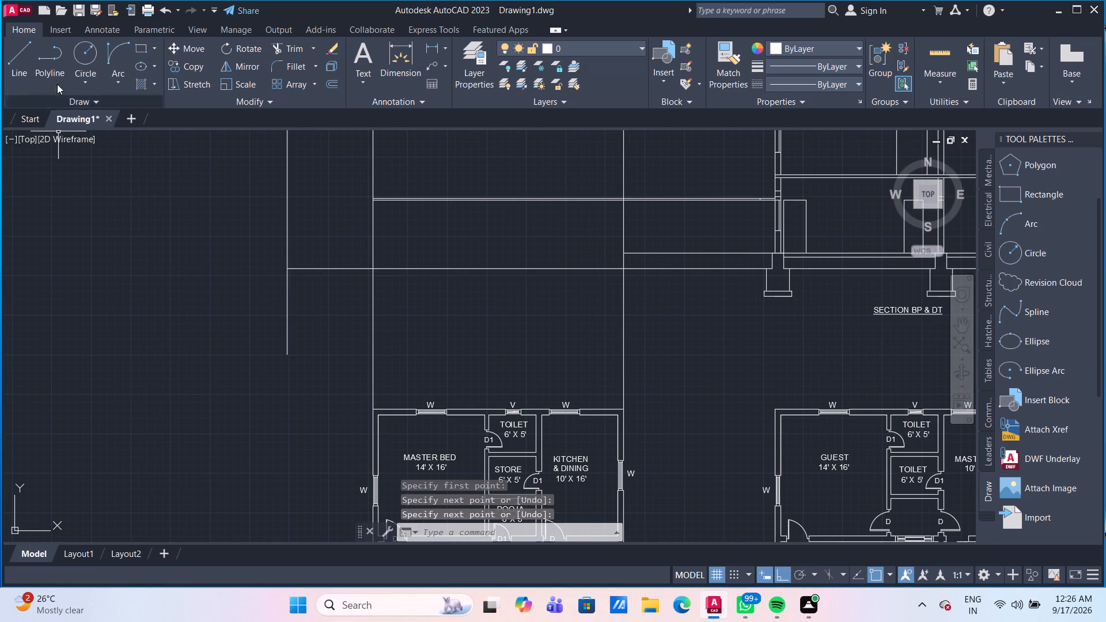
Draw a horizontal line continuing the ground-floor level from the nearer to the farther vertical projection line.
left_click(20, 65)
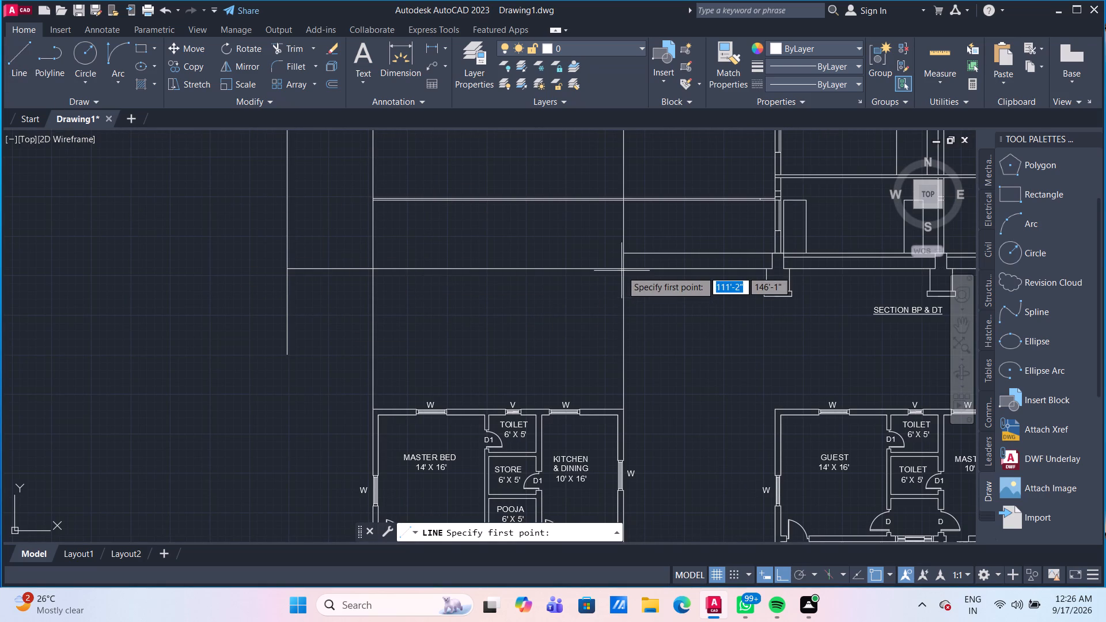
left_click_drag(626, 254, 612, 254)
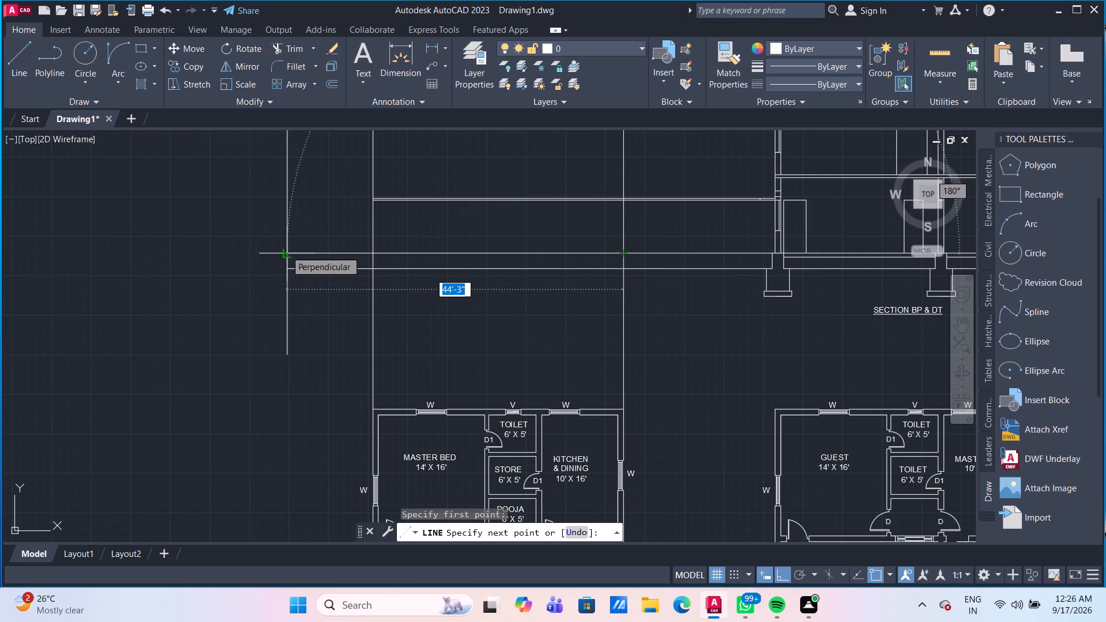
left_click(373, 253)
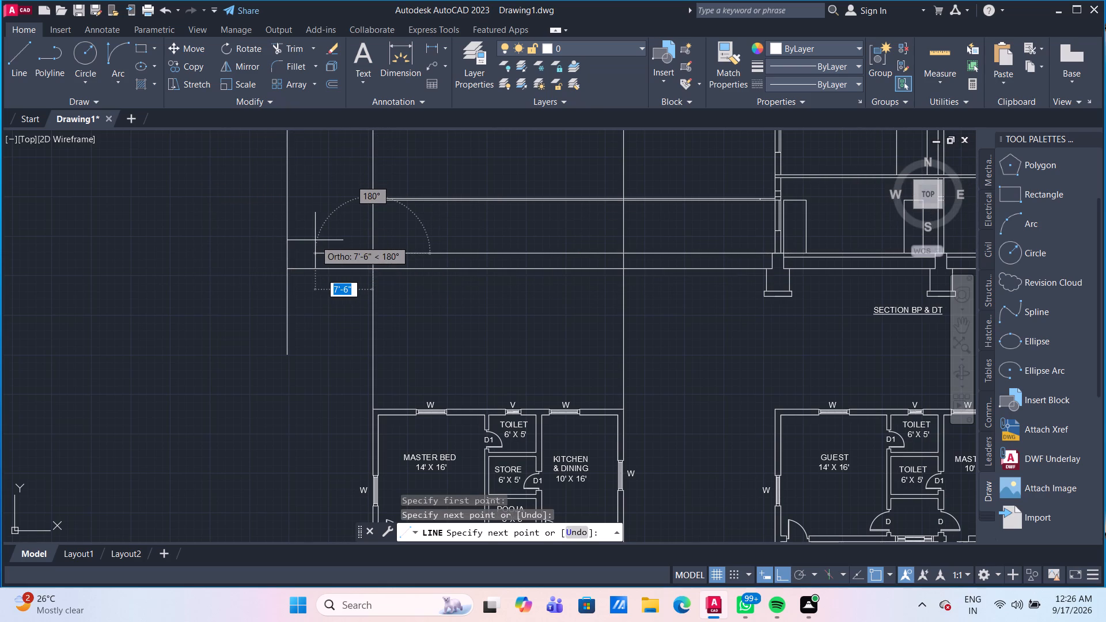
key("Escape")
Measure the projection and thickness of the section's ground-floor left sunshade.
middle_click_drag(514, 231, 471, 286)
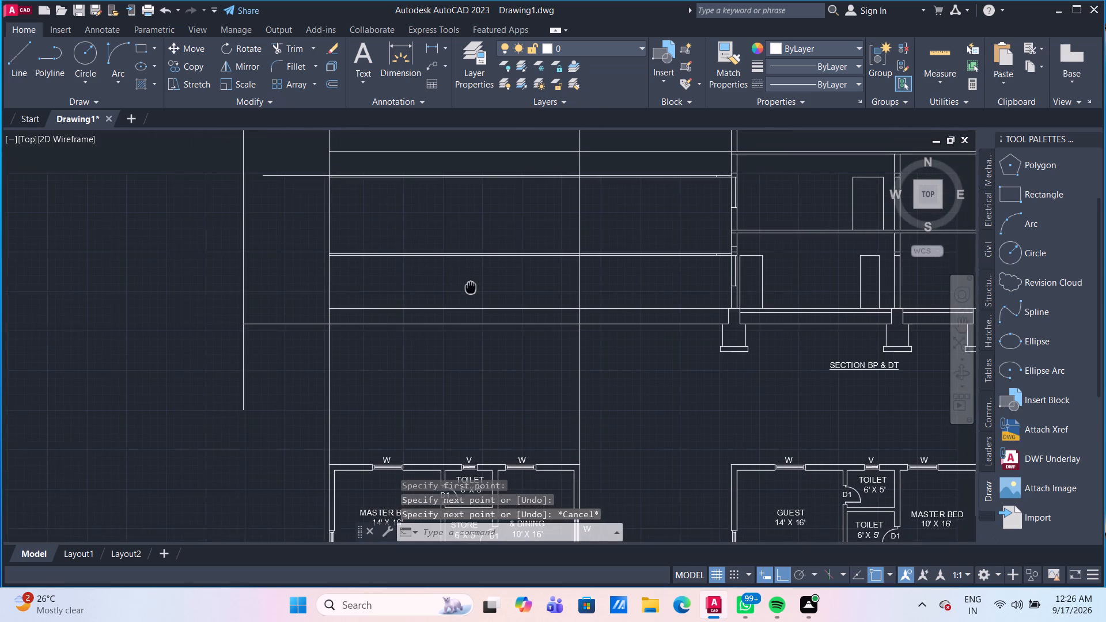
middle_click_drag(471, 286, 467, 294)
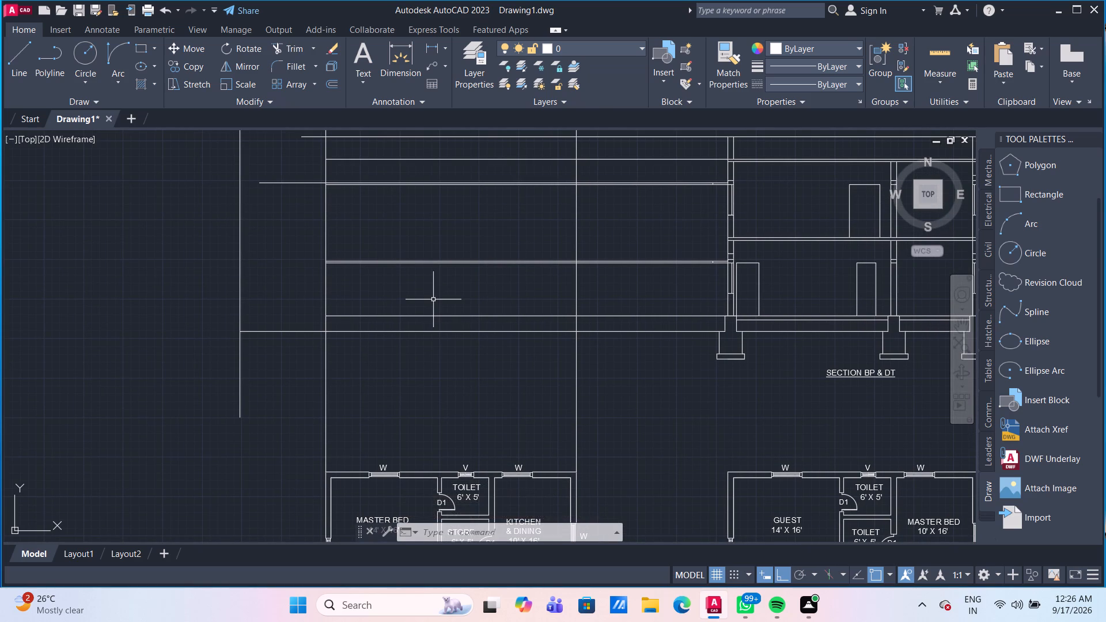
middle_click_drag(415, 294, 397, 330)
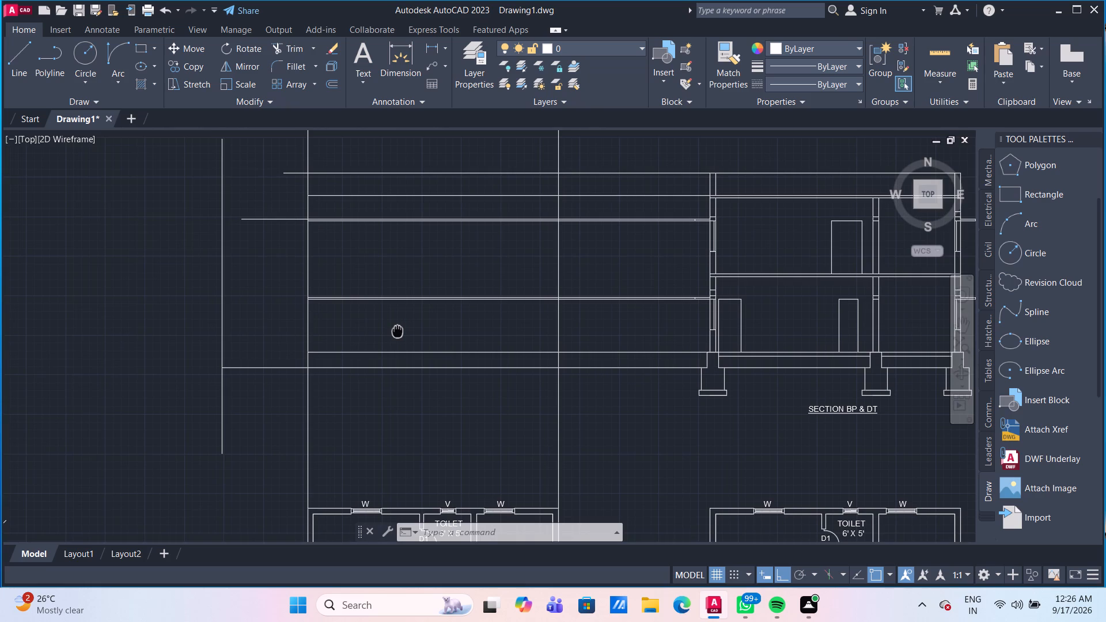
middle_click_drag(397, 330, 386, 339)
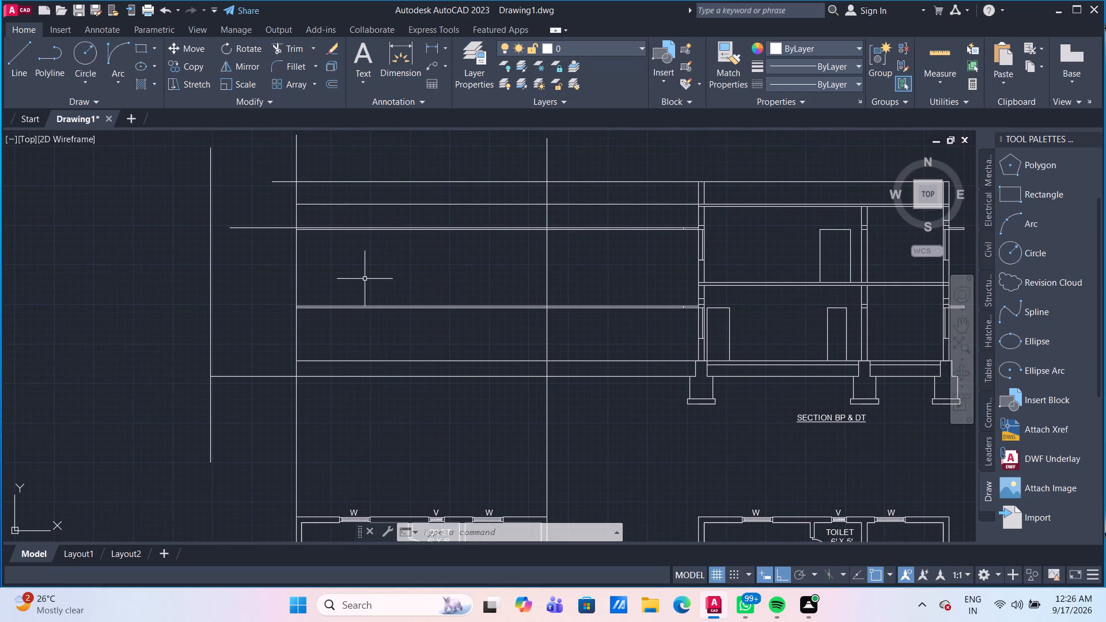
scroll(661, 312, "up", 1)
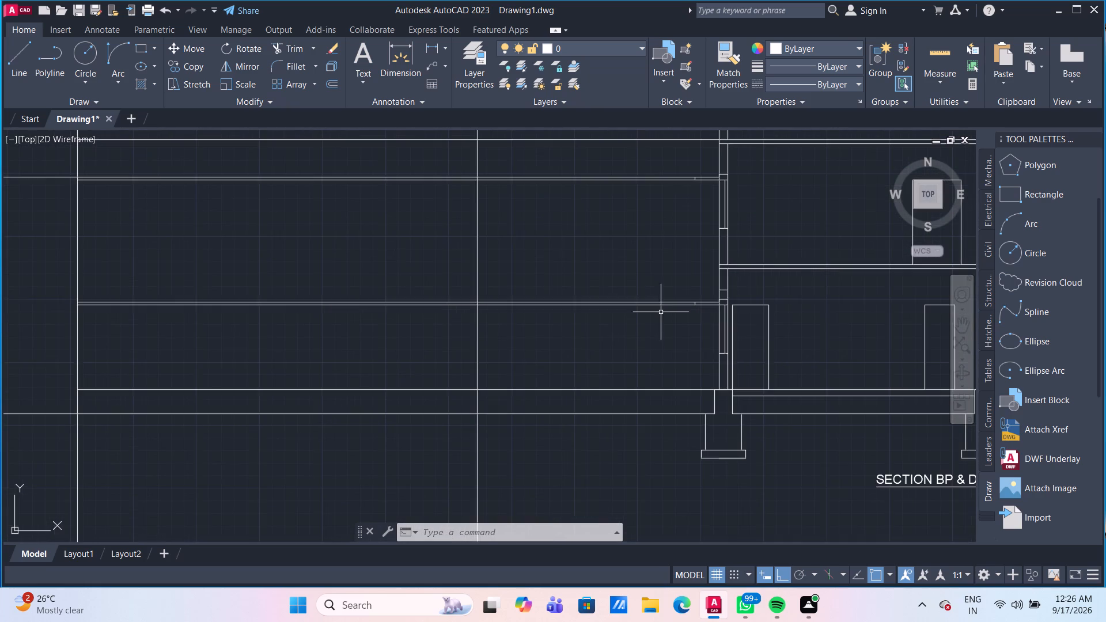
scroll(770, 321, "up", 3)
left_click(955, 54)
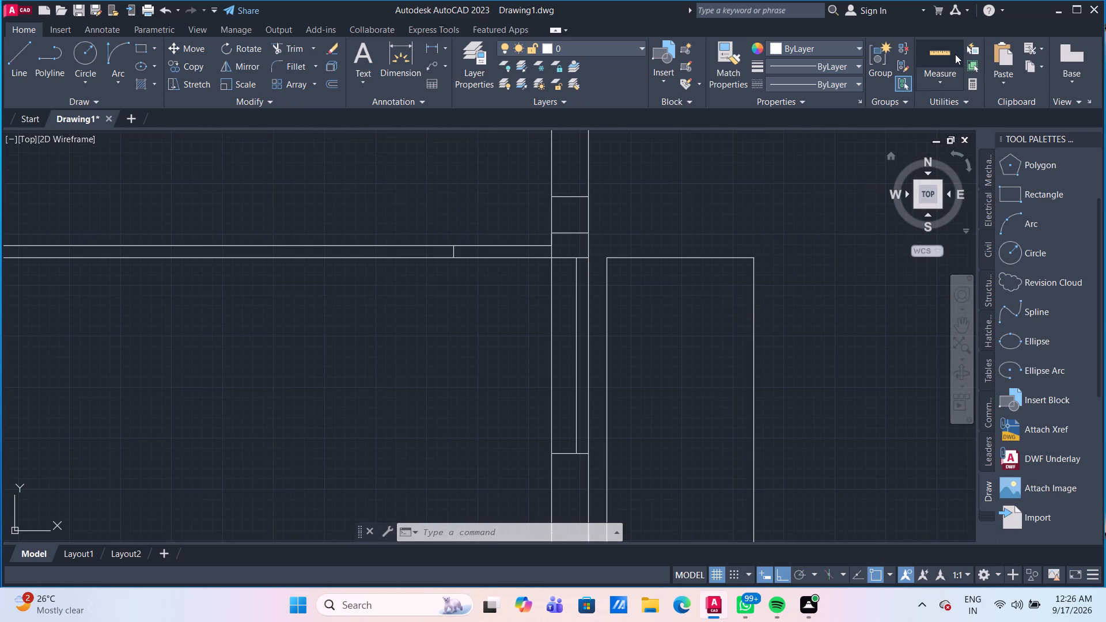
scroll(618, 220, "up", 2)
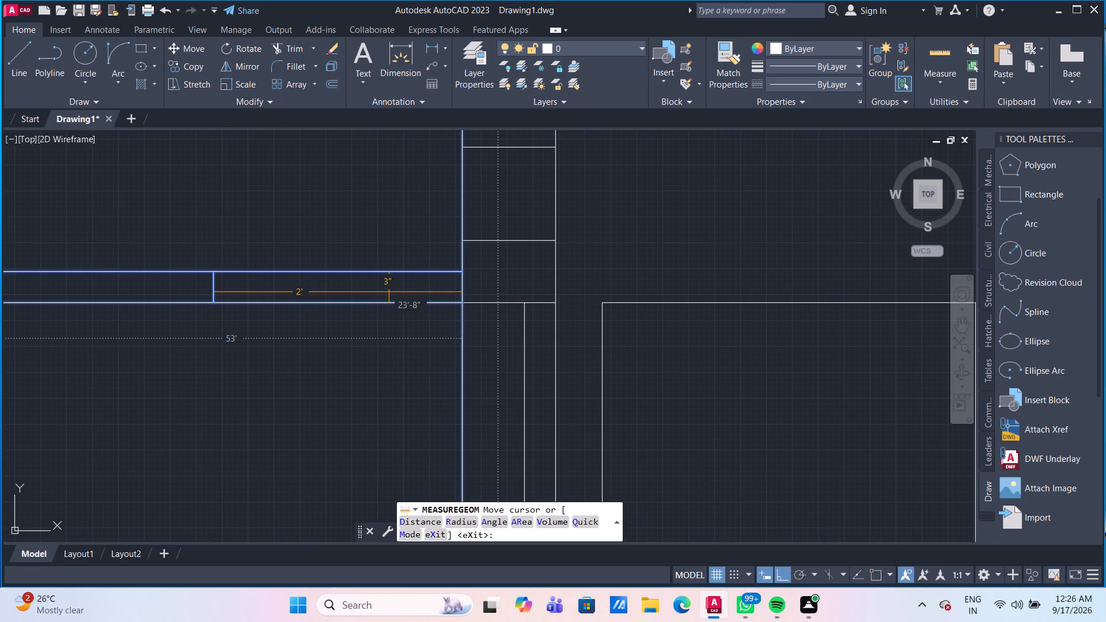
key("Escape")
Offset the kitchen-side vertical projection line 2' outward, toward the section.
scroll(372, 301, "down", 3)
scroll(247, 362, "down", 3)
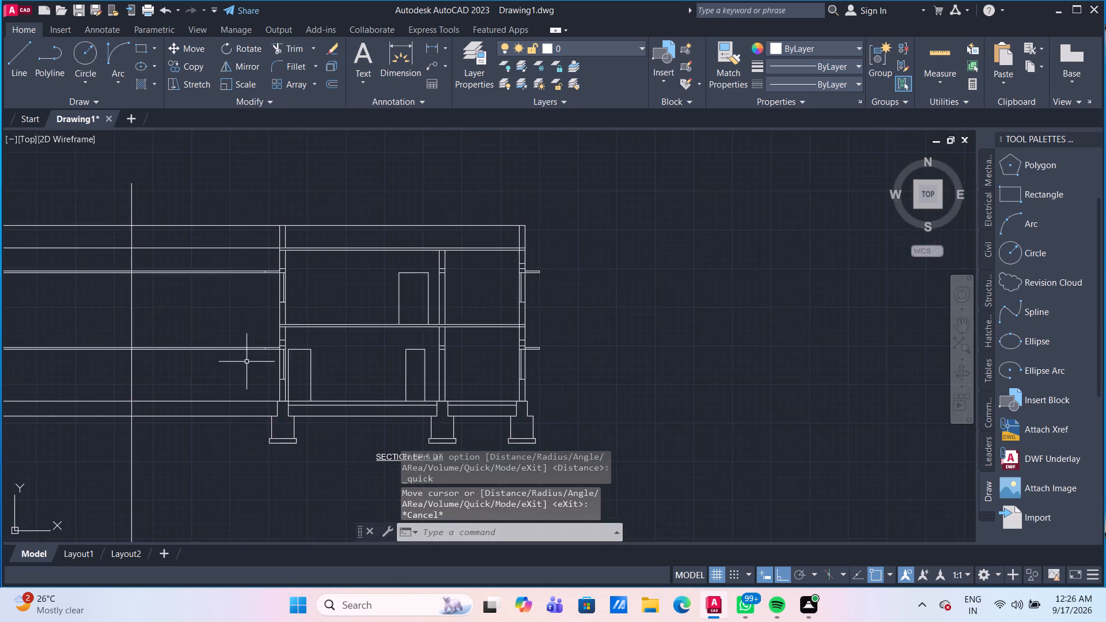
middle_click_drag(249, 359, 493, 286)
scroll(489, 291, "down", 2)
middle_click(464, 313)
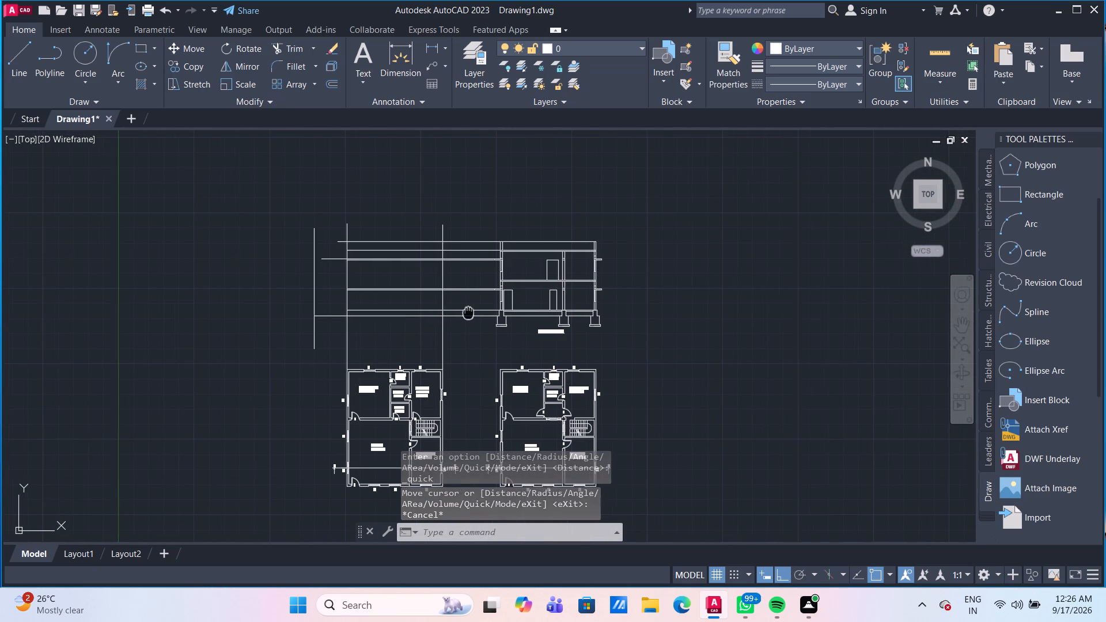
scroll(467, 301, "up", 1)
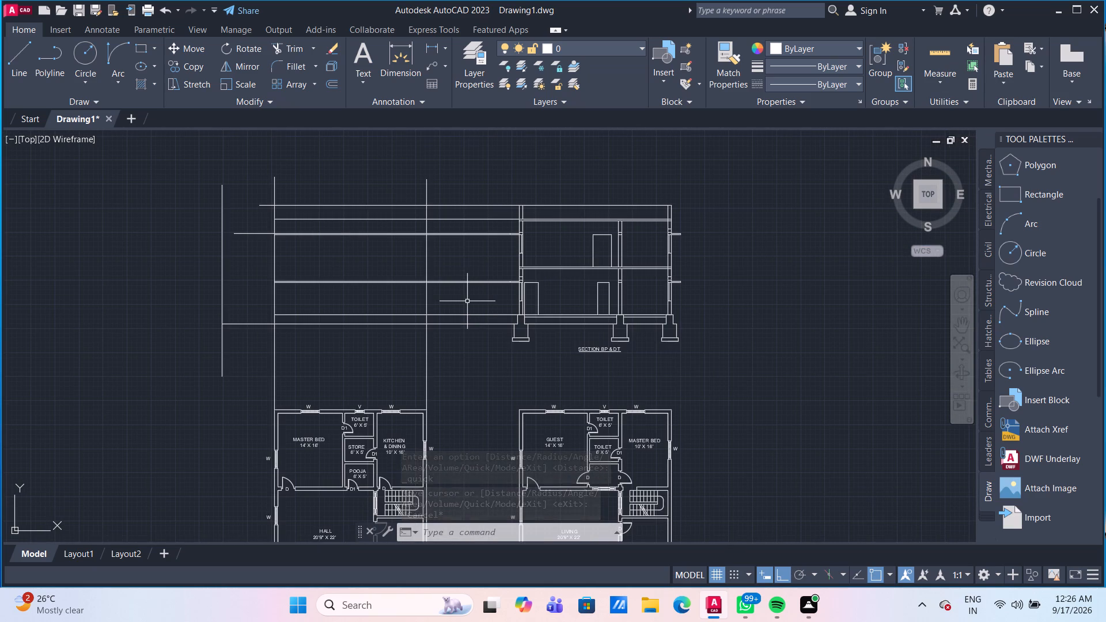
key("o")
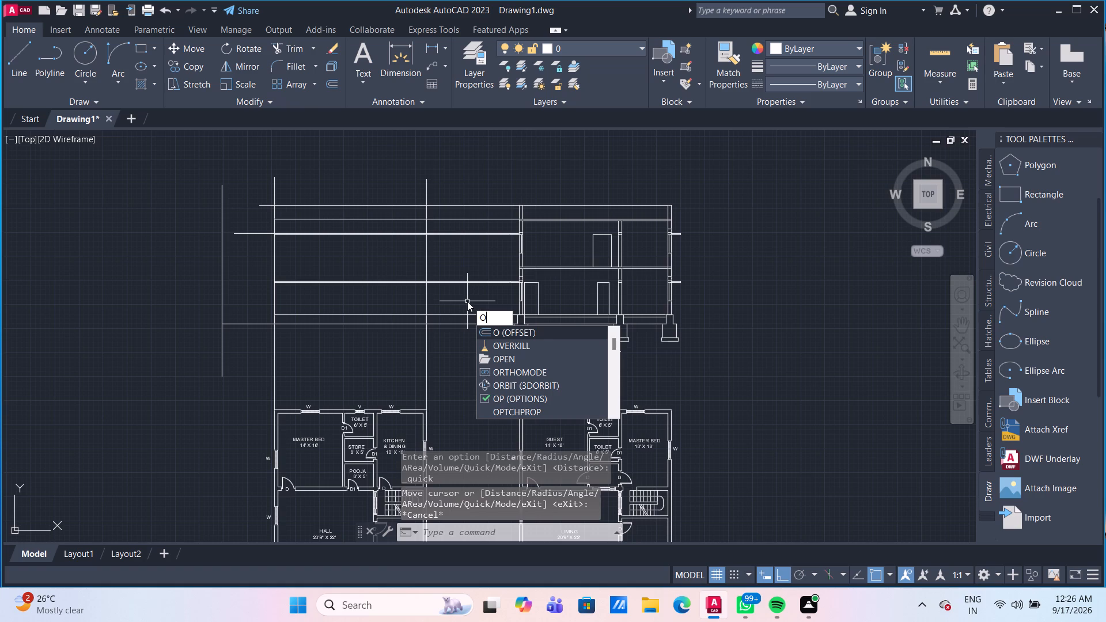
key("Return")
key("Return")
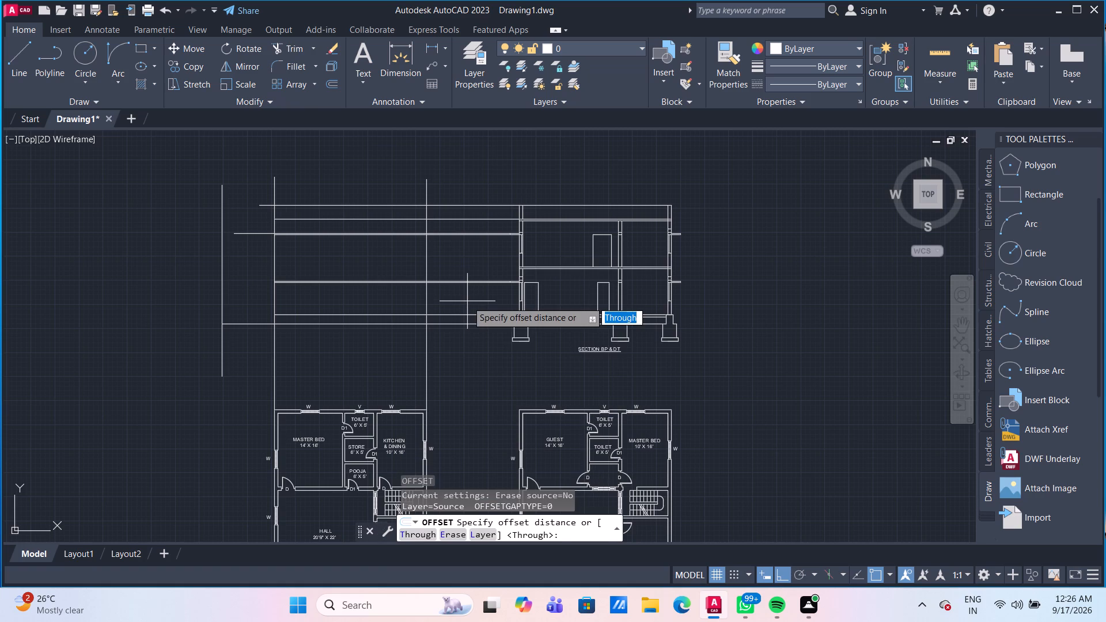
left_click(425, 295)
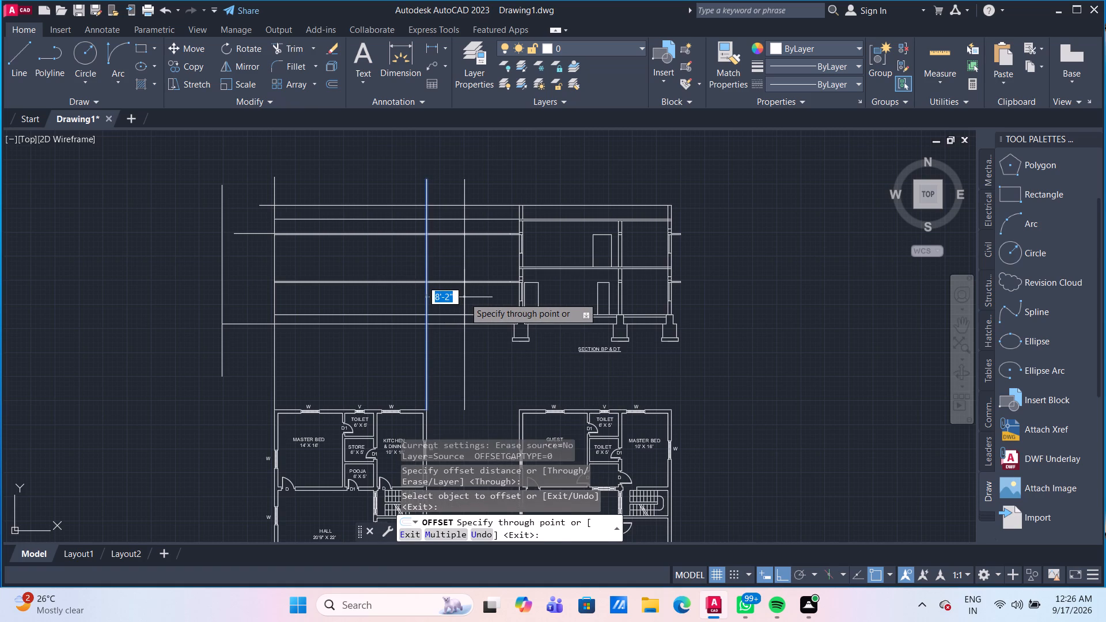
key("2")
key("apostrophe")
key("Return")
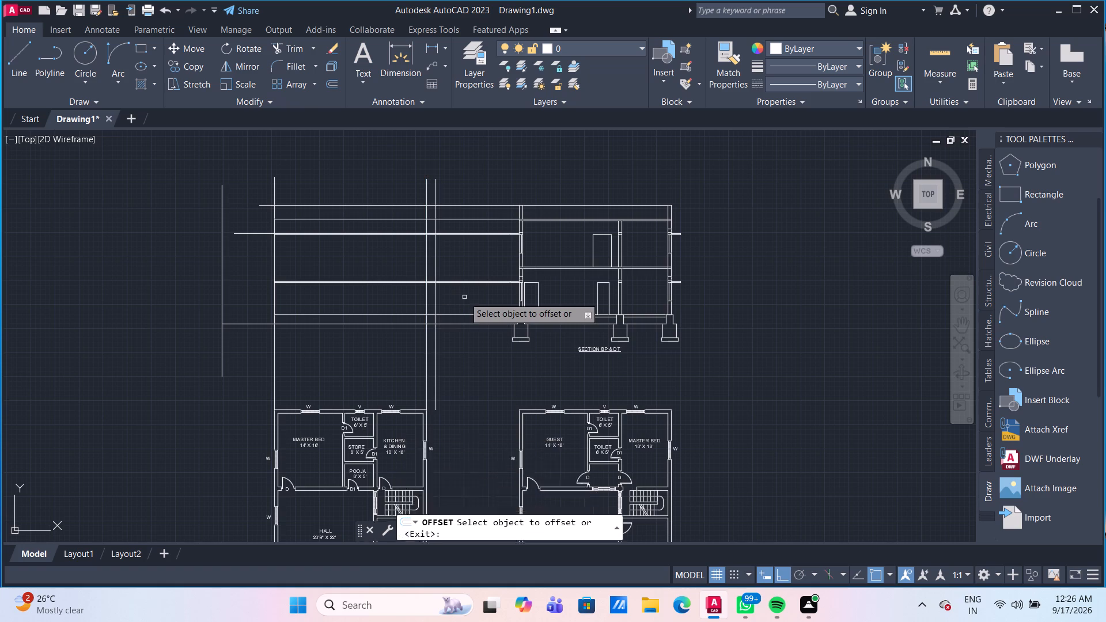
Offset the master-bedroom-side vertical projection line 2' outward, away from the section.
left_click(274, 296)
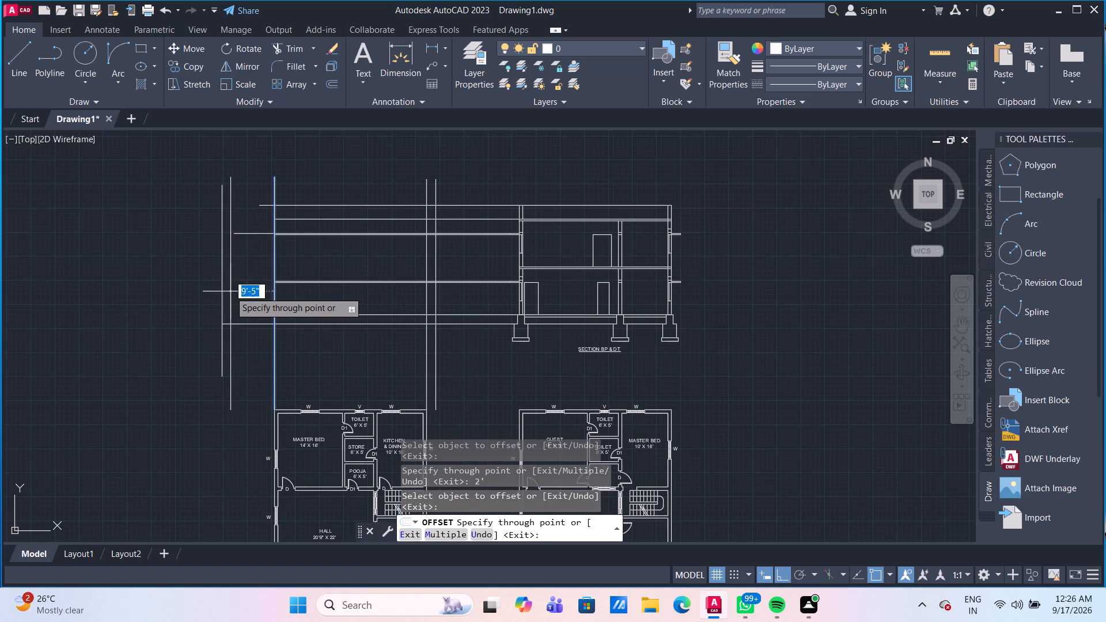
key("2")
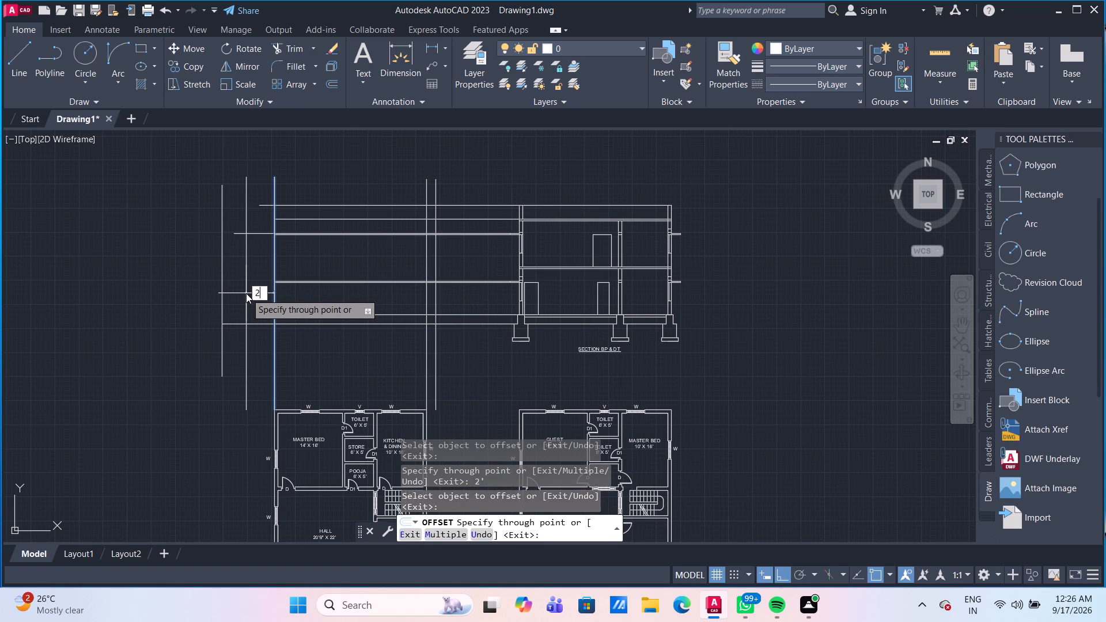
key("apostrophe")
key("Return")
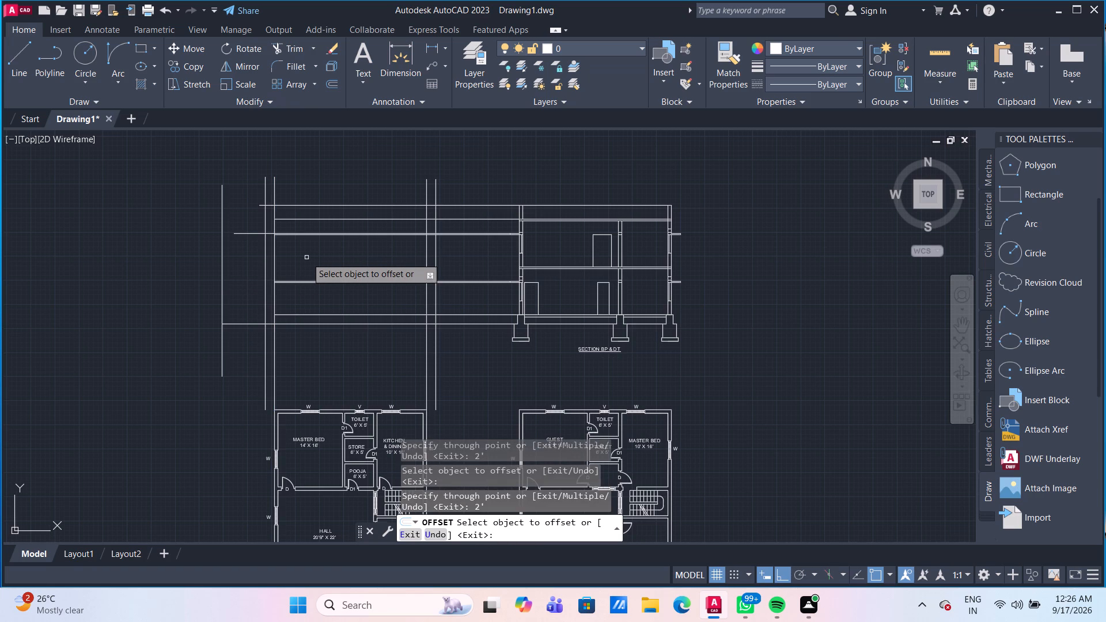
key("Escape")
Draw lines extending the upper and lower sunshade edges 2' outward to the master-bedroom-side offset line.
scroll(267, 264, "up", 2)
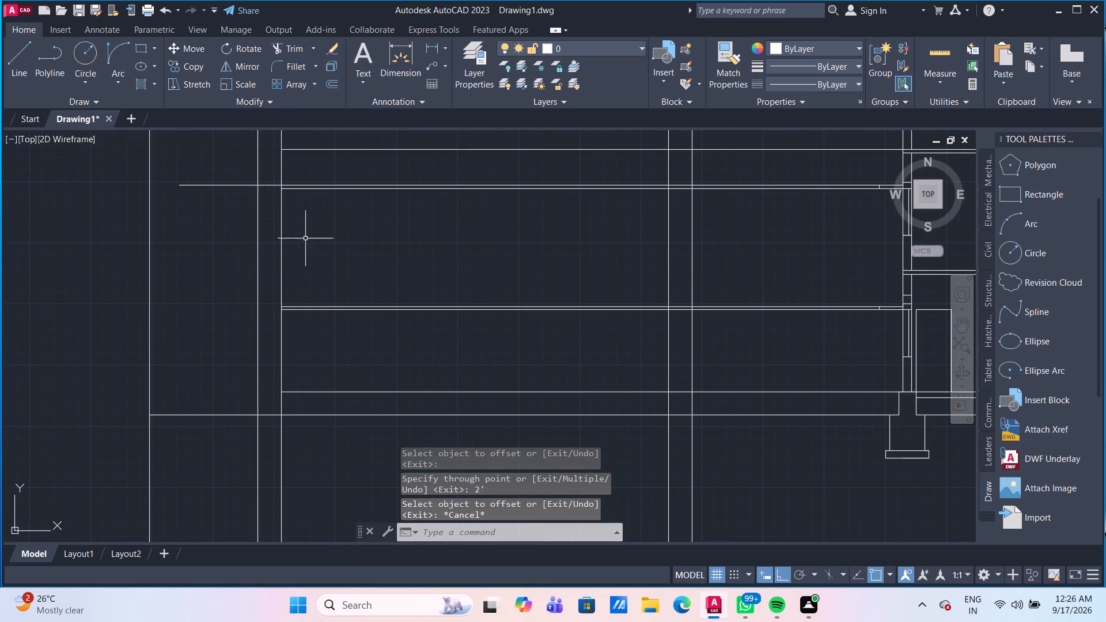
left_click(21, 67)
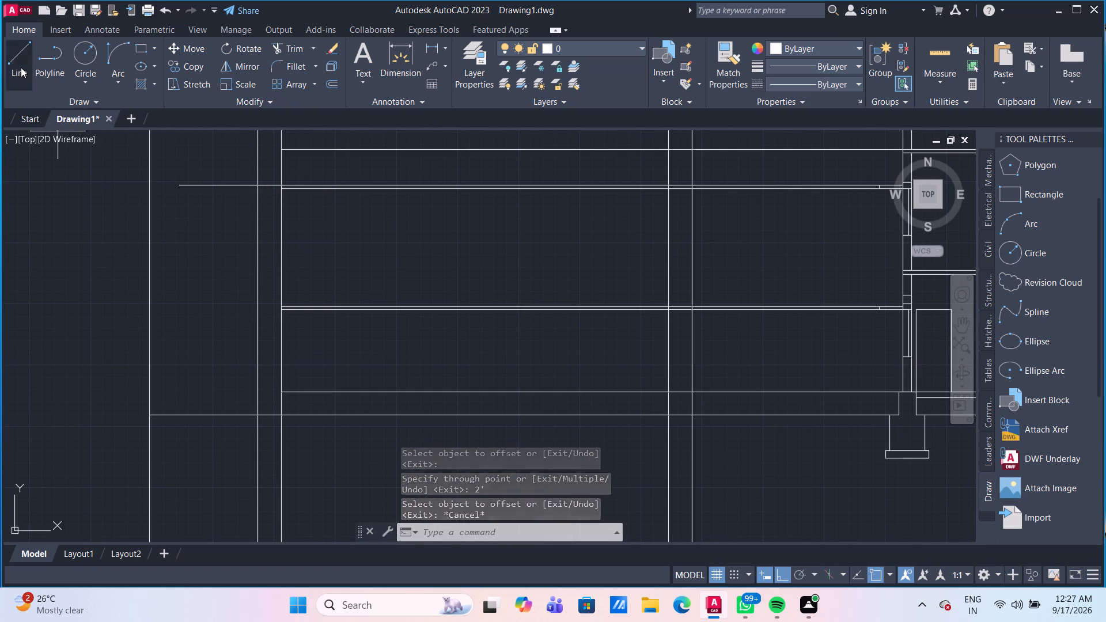
scroll(314, 187, "up", 2)
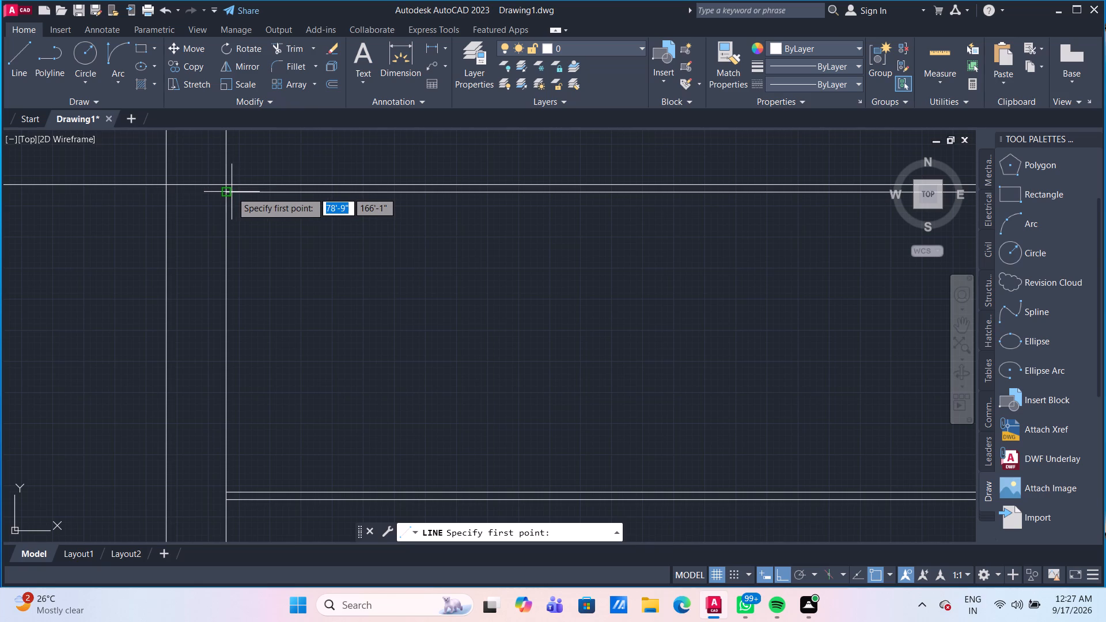
left_click(226, 192)
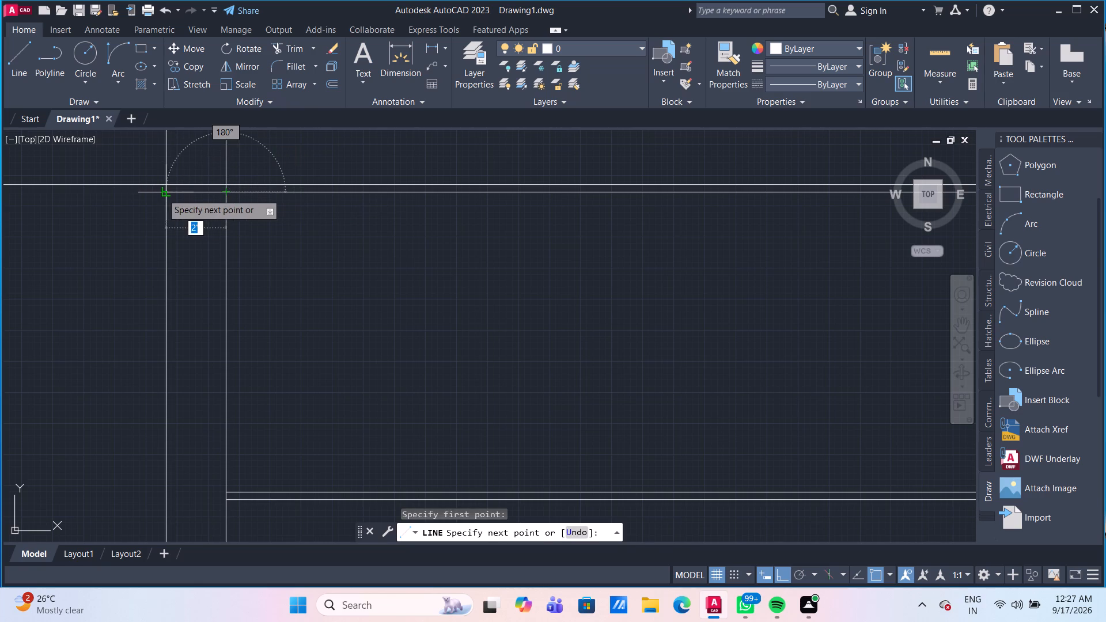
left_click(164, 194)
middle_click_drag(195, 291, 203, 145)
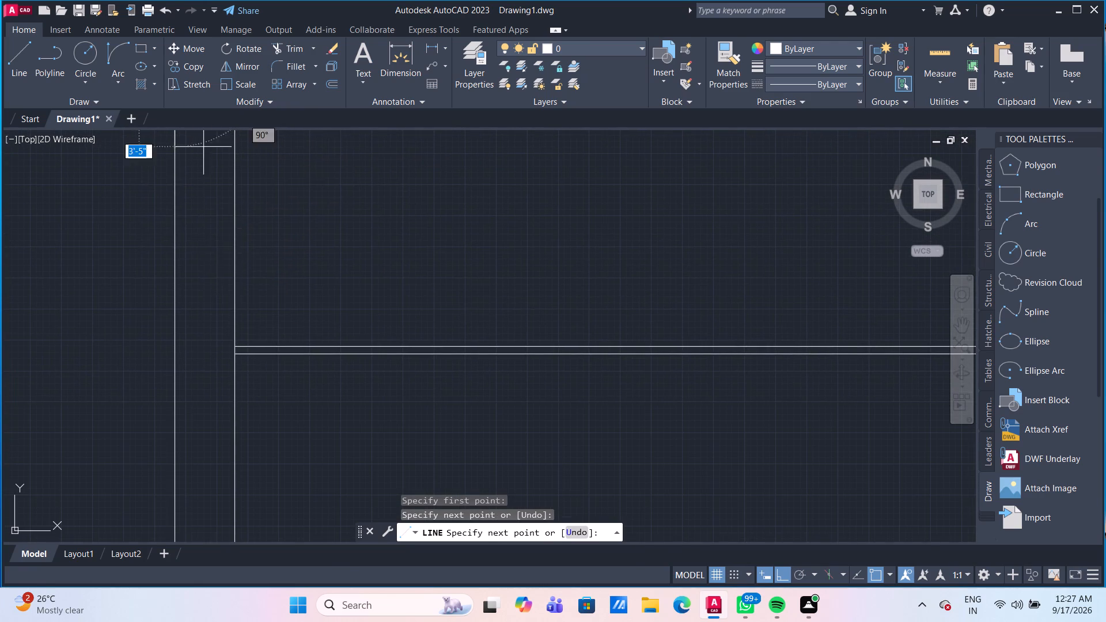
left_click(232, 347)
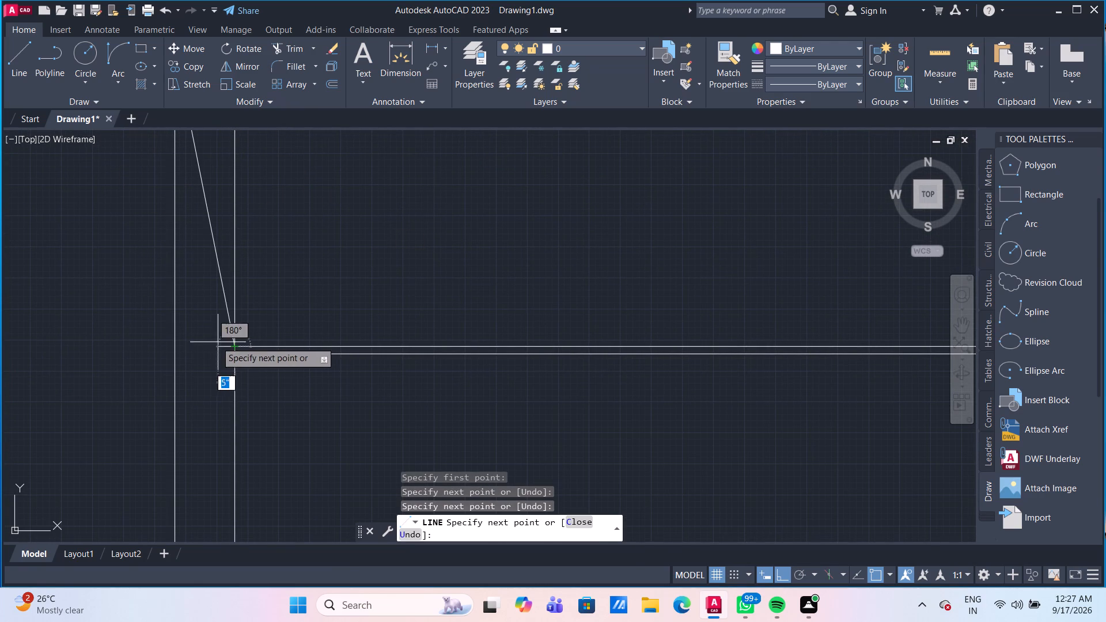
left_click(175, 348)
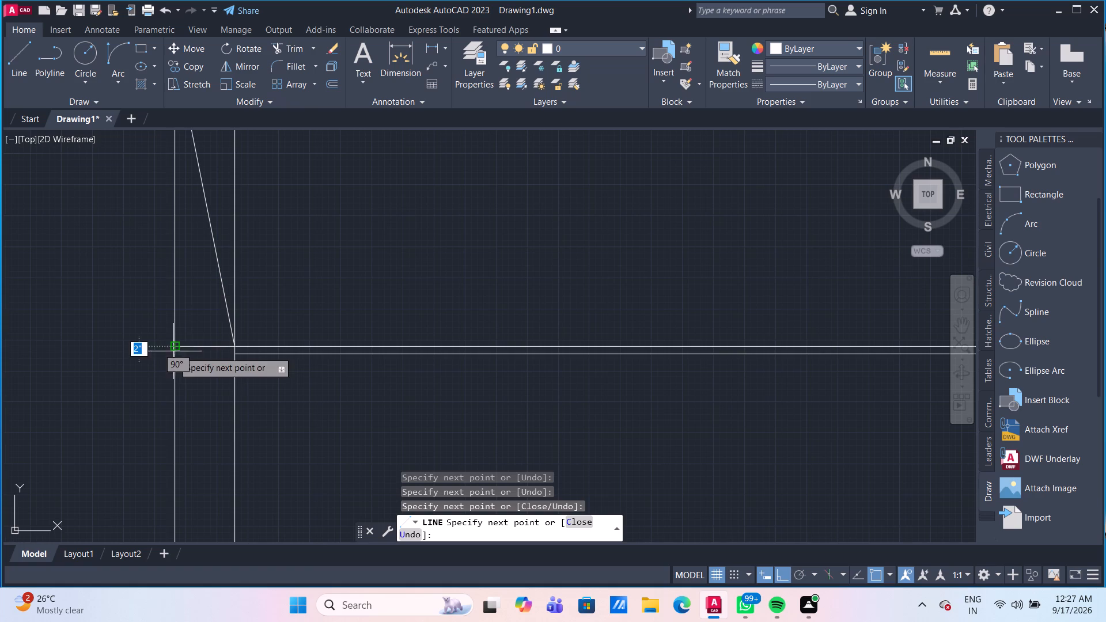
left_click_drag(233, 355, 224, 355)
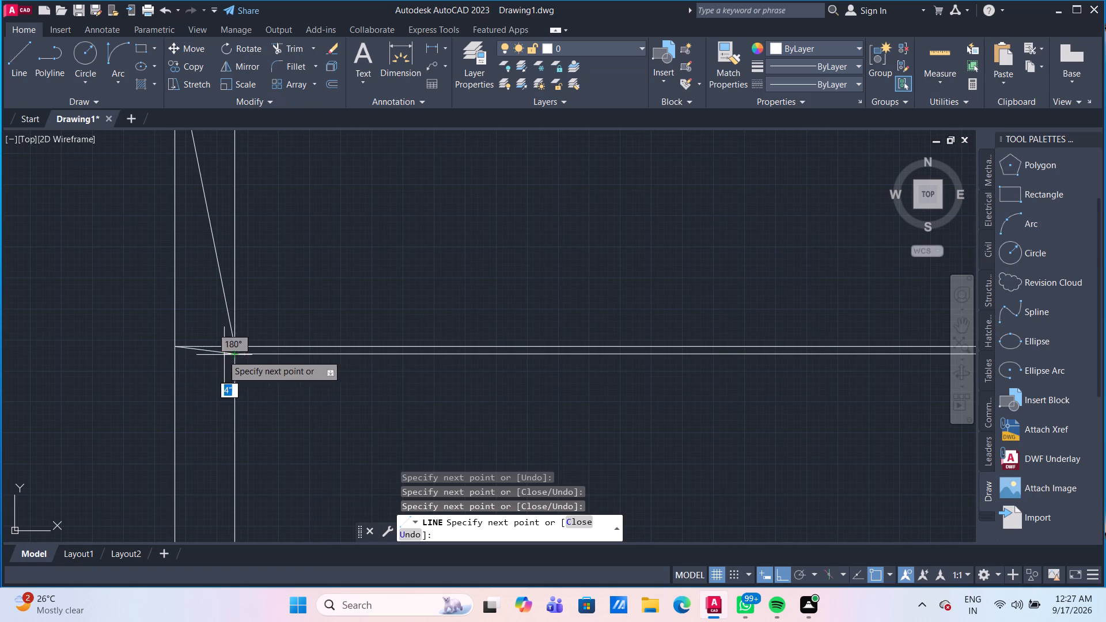
left_click(172, 352)
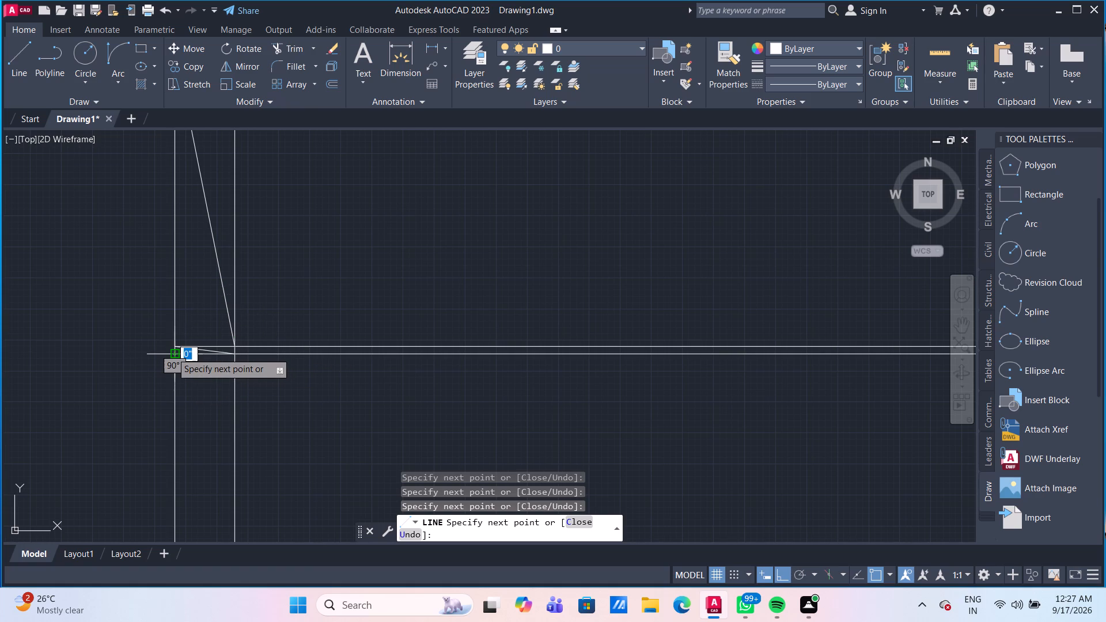
key("Escape")
Trim all projected level lines between the kitchen-side 2' offset line and SECTION BP & DT.
scroll(206, 361, "down", 3)
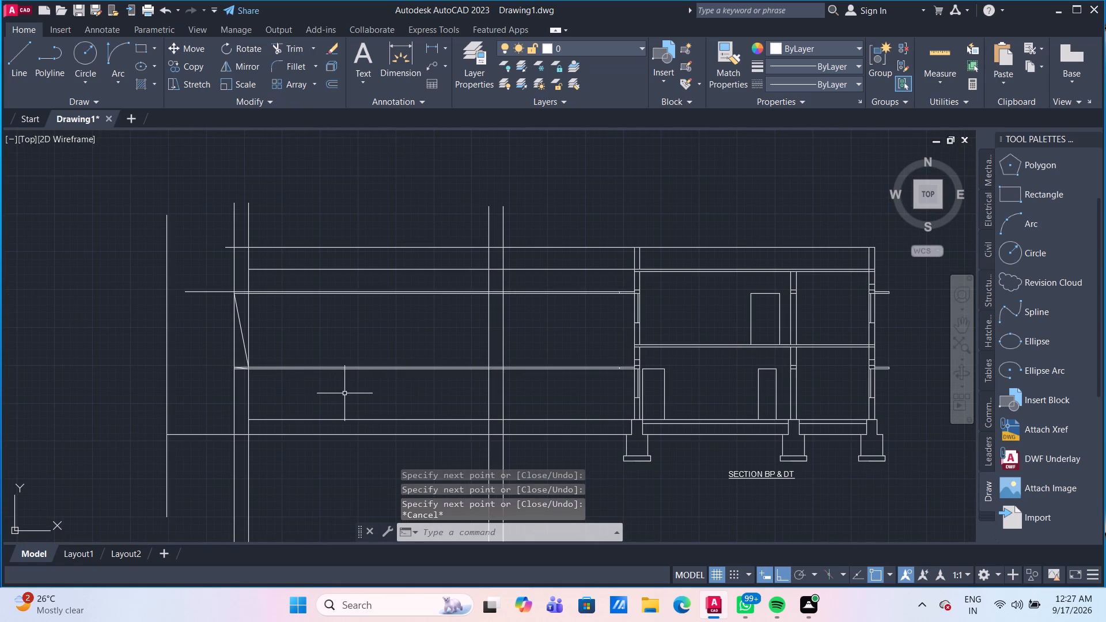
middle_click_drag(572, 363, 560, 309)
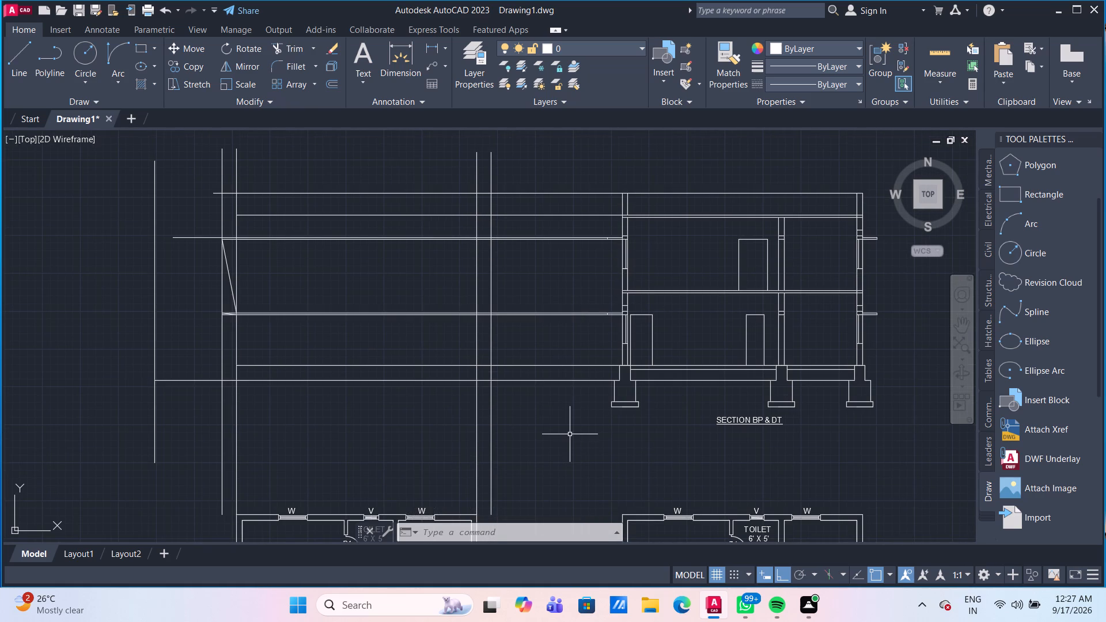
type("TR")
key("Return")
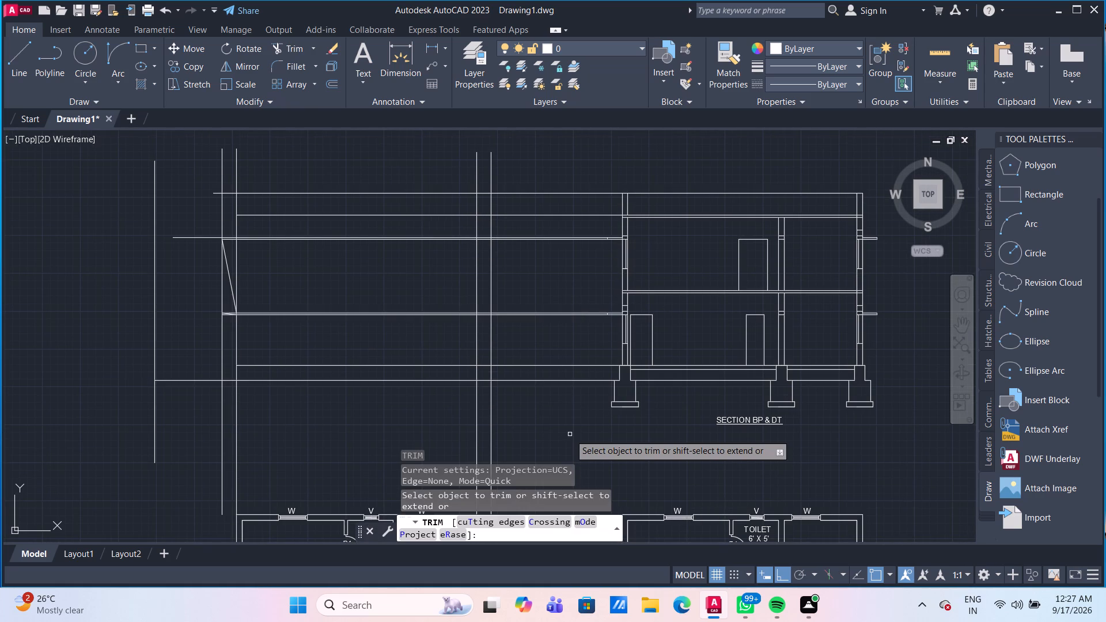
left_click(570, 434)
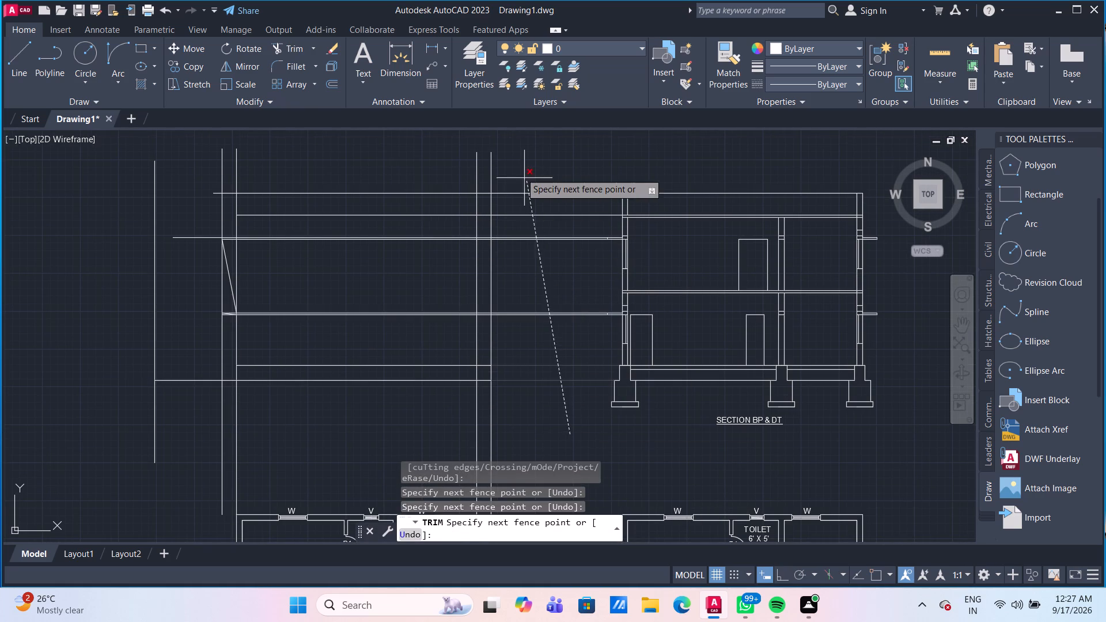
left_click(548, 179)
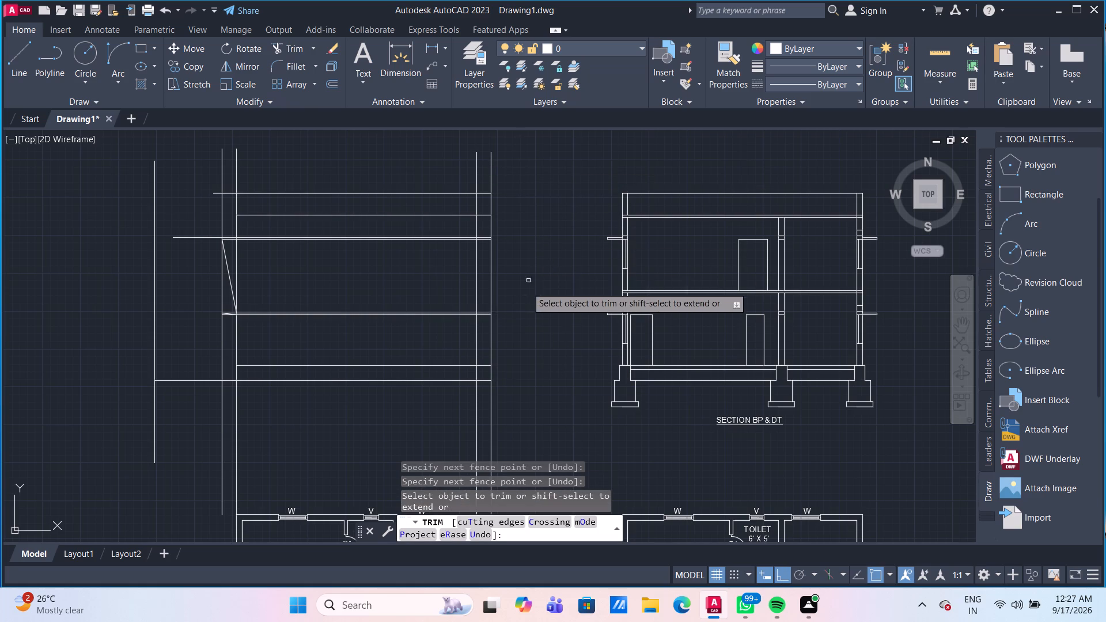
Trim the kitchen-side 2' offset line outside the sunshades, along with the roof, parapet and floor line stubs beyond the wall line.
left_click(491, 268)
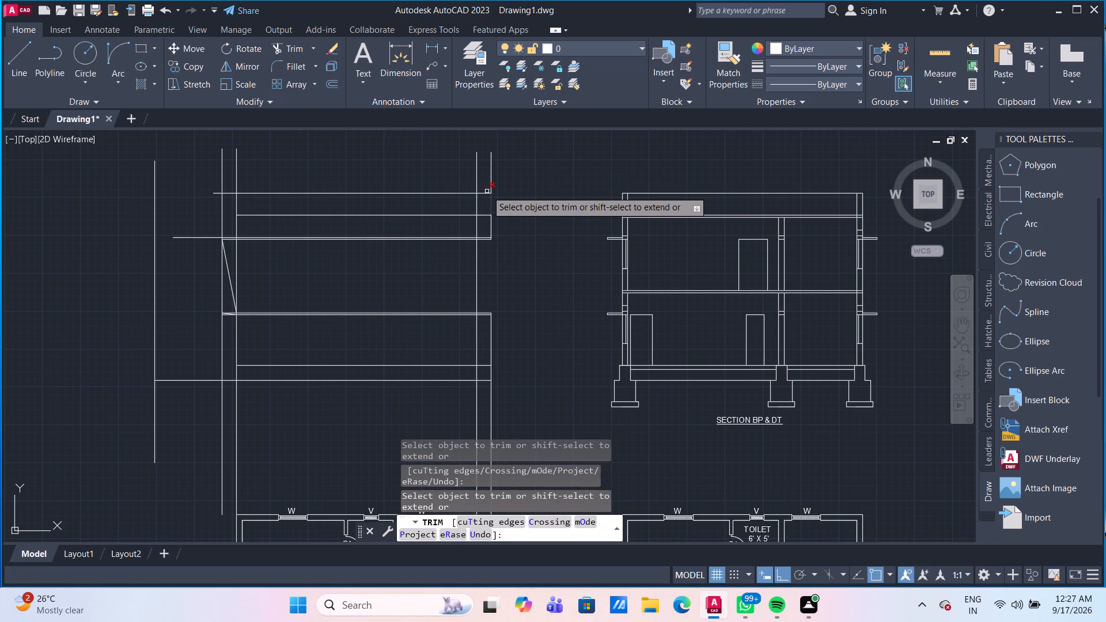
left_click(487, 184)
left_click(483, 224)
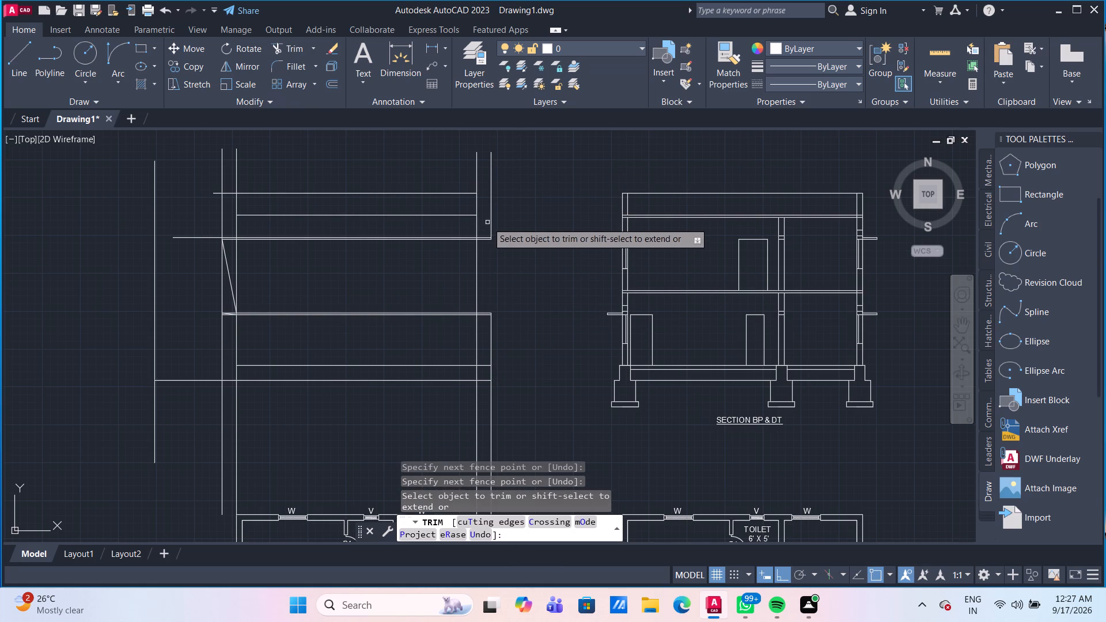
left_click(491, 222)
left_click(493, 337)
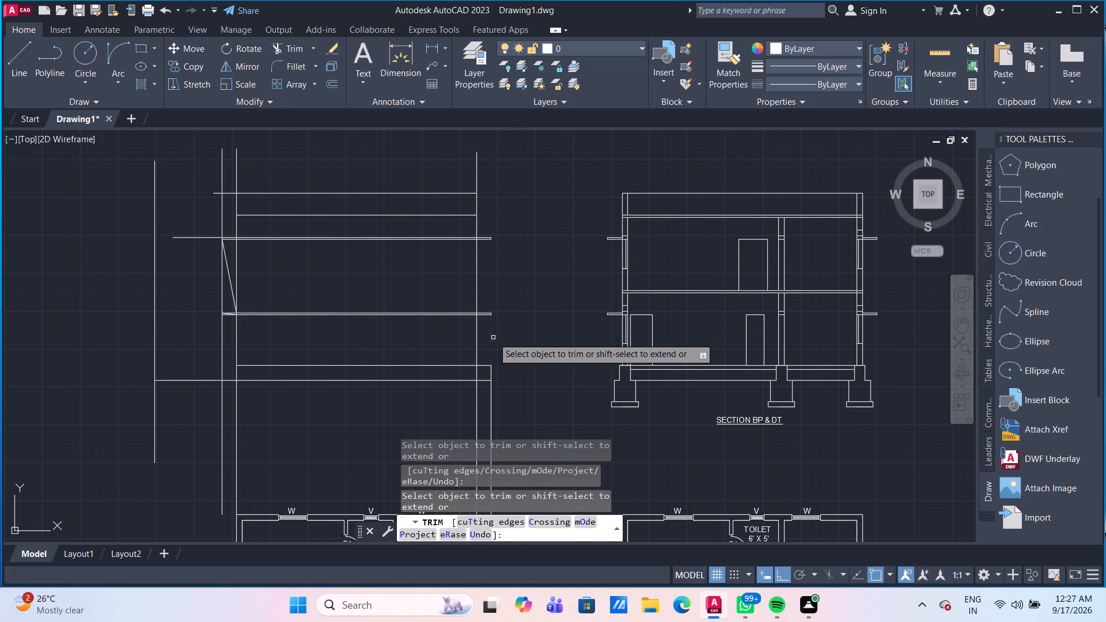
middle_click_drag(506, 331, 508, 280)
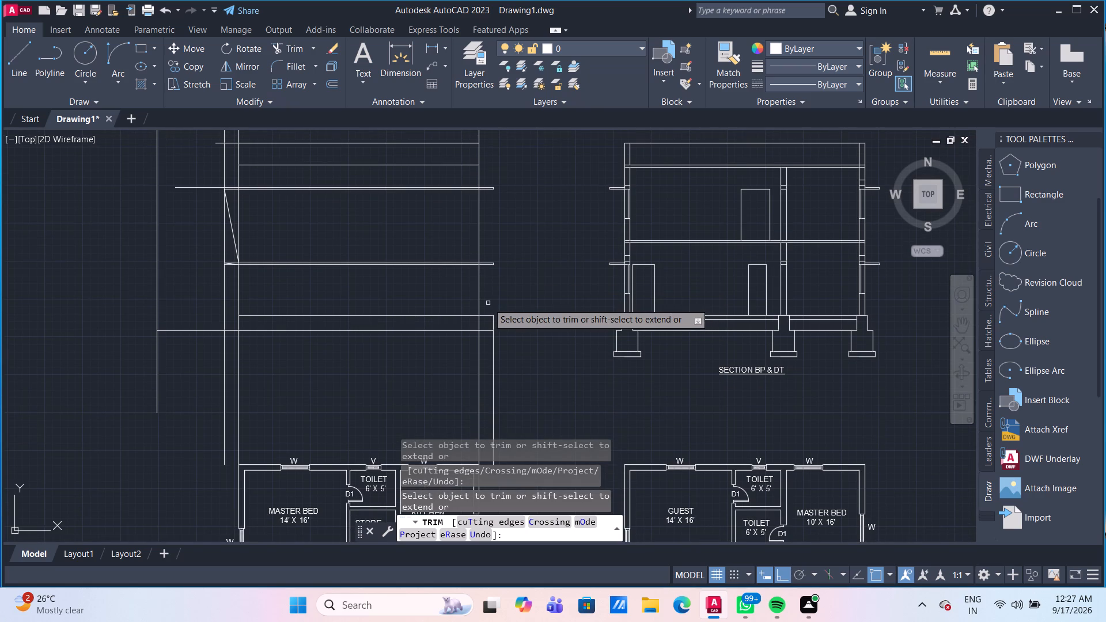
left_click(488, 303)
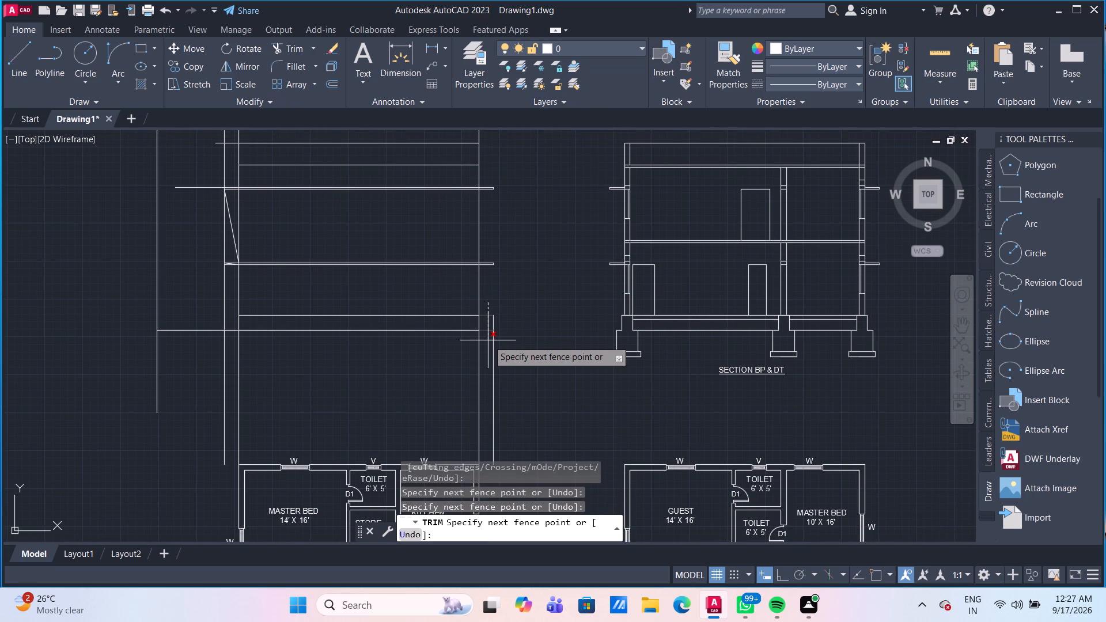
left_click(483, 321)
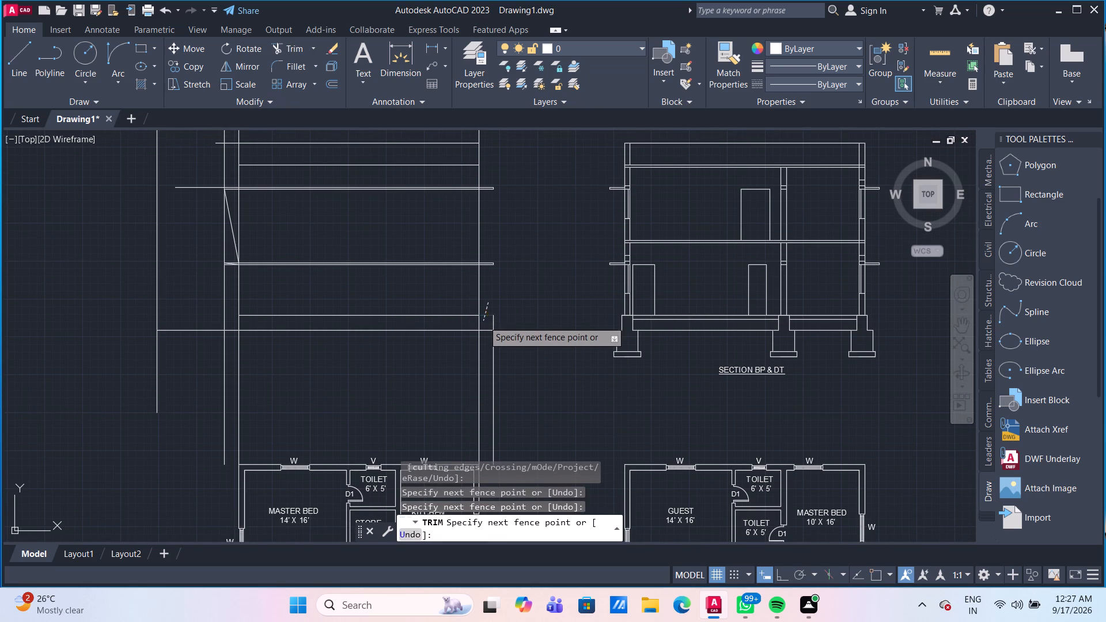
left_click(491, 321)
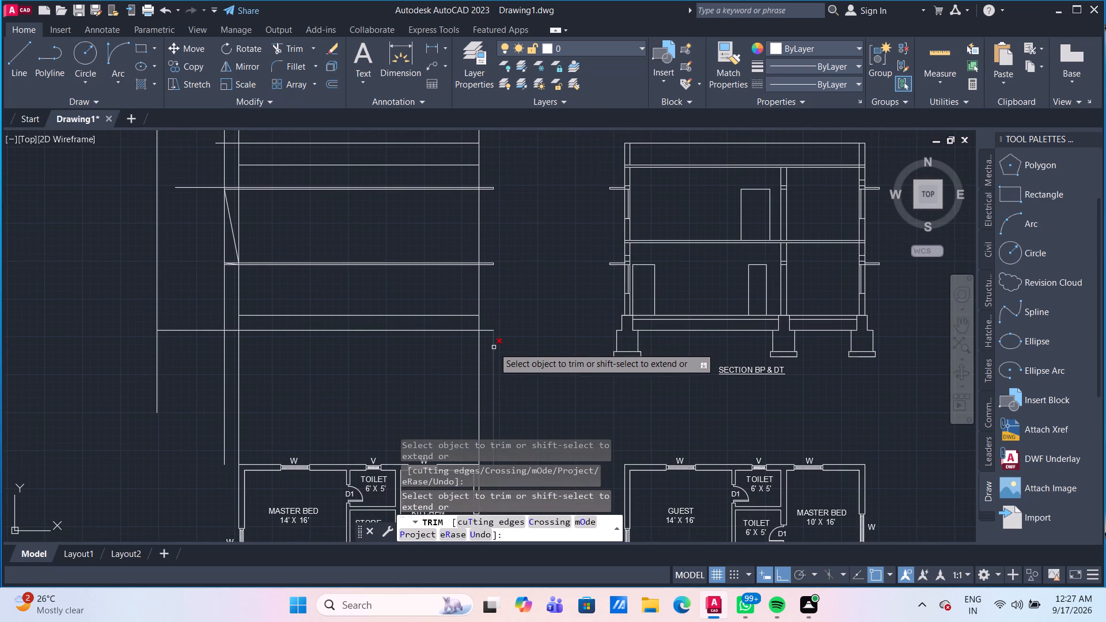
left_click(494, 347)
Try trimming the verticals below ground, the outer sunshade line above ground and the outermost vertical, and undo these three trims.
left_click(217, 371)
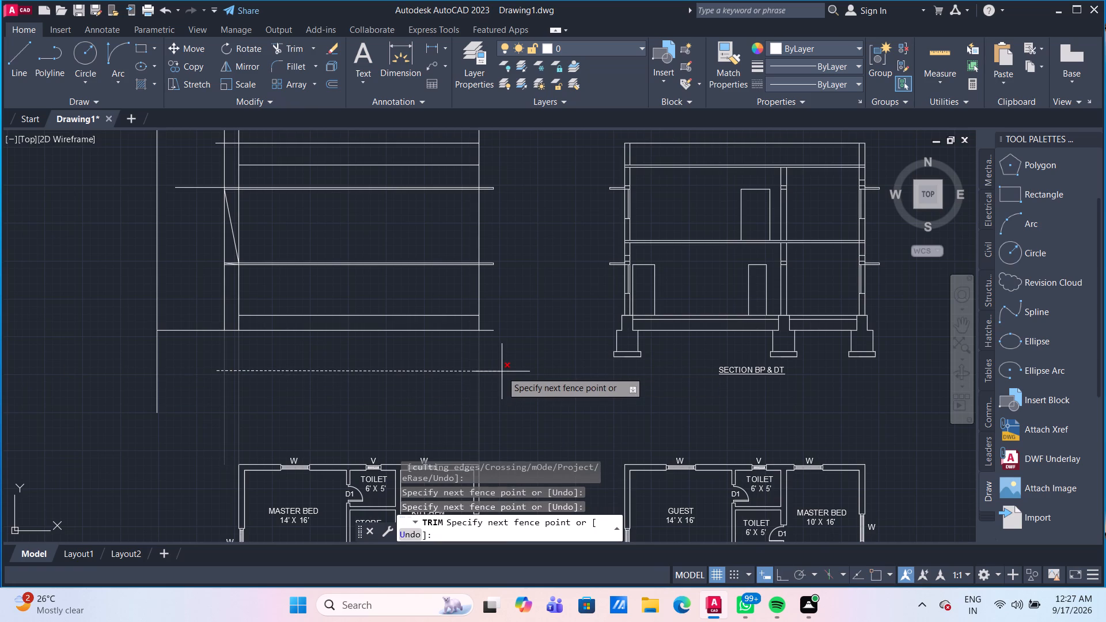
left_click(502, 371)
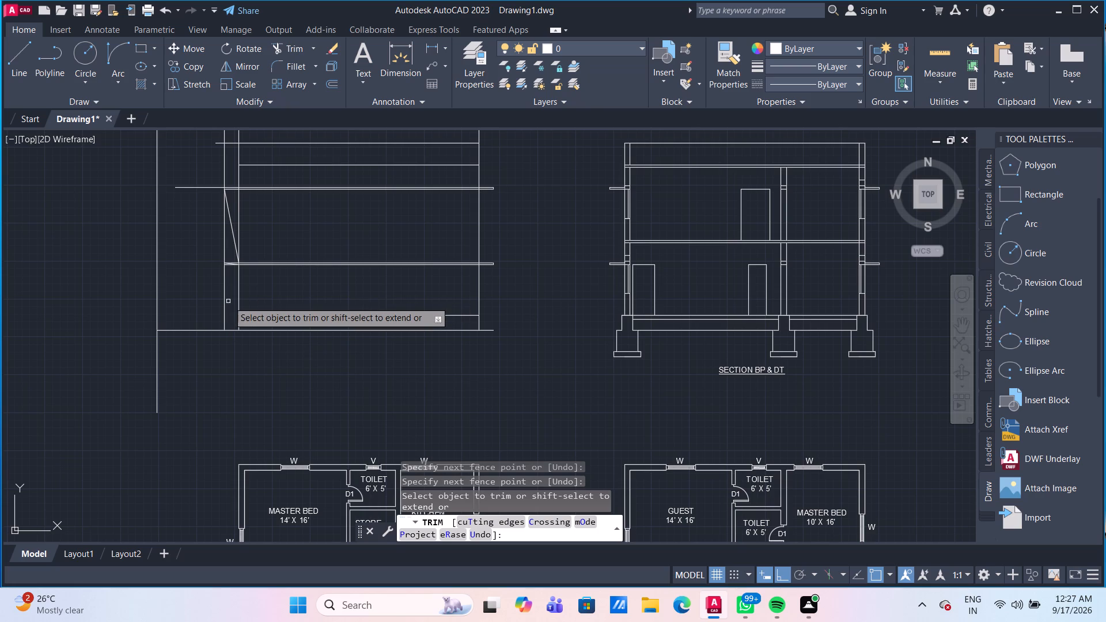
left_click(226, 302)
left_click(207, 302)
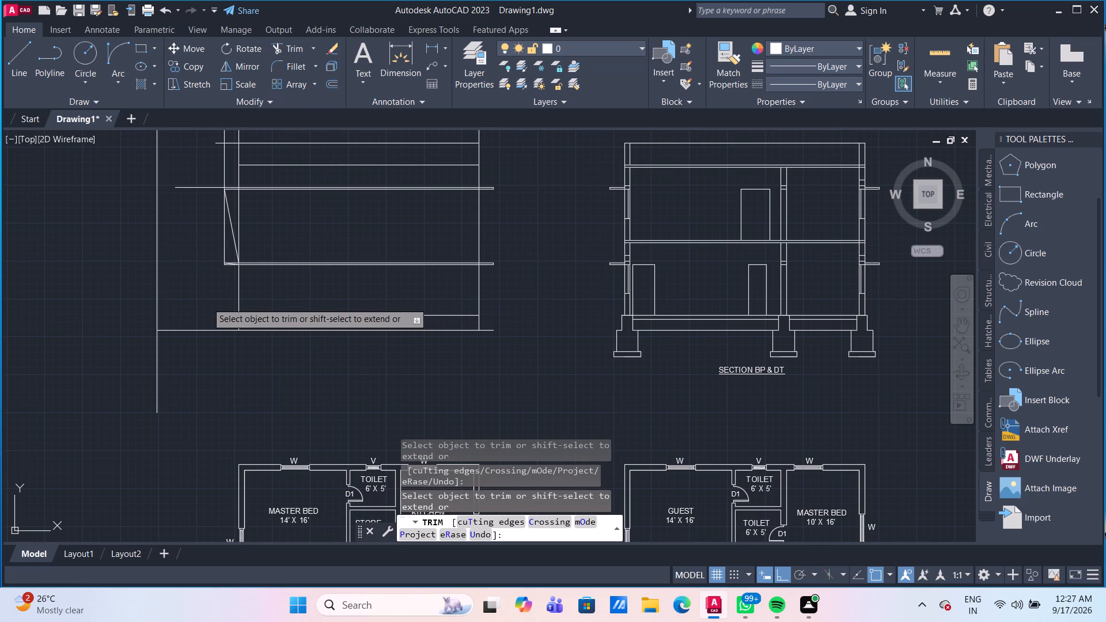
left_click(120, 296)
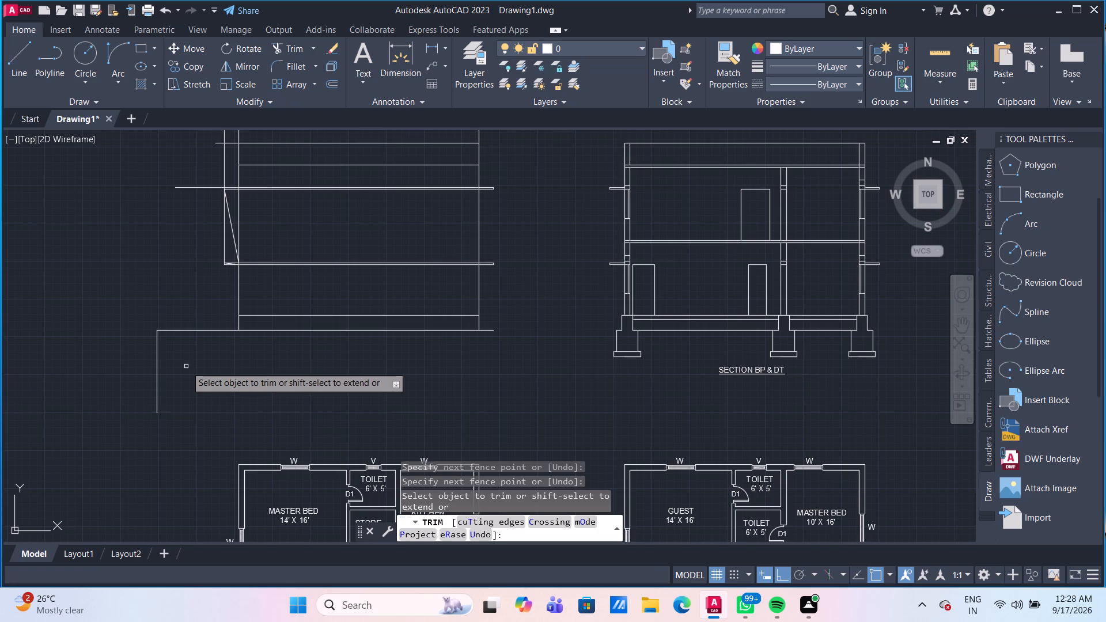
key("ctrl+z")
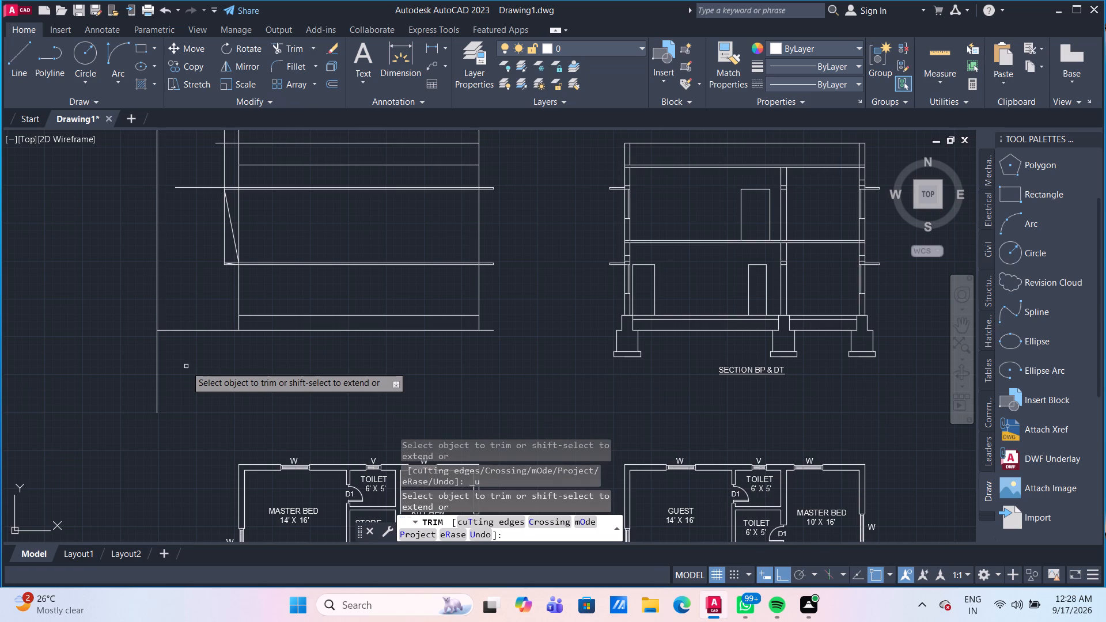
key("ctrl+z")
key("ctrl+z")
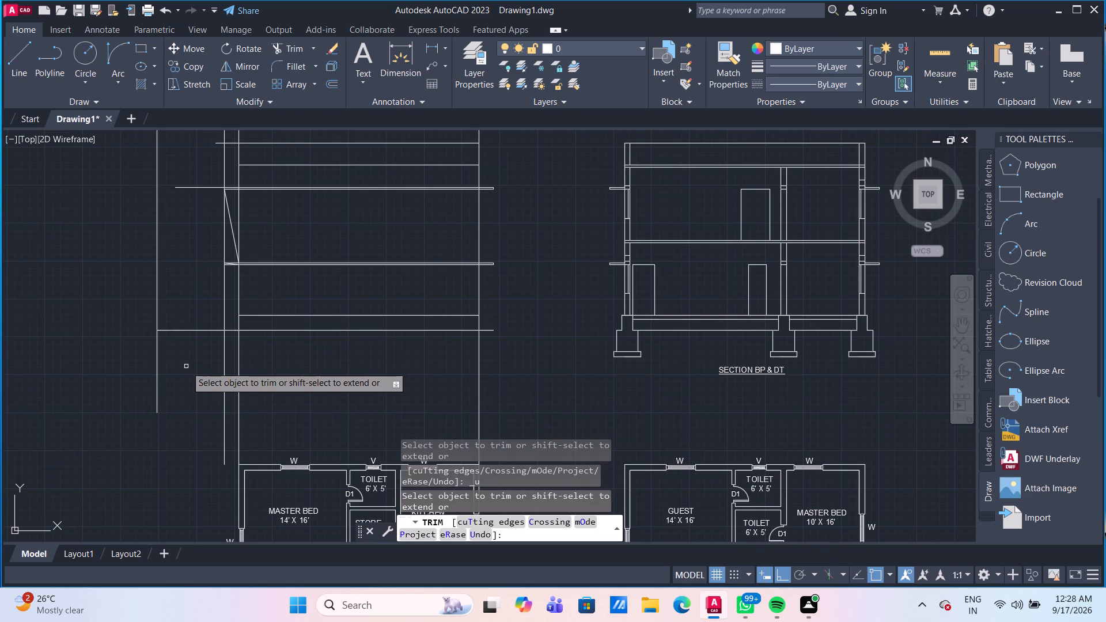
Trim the wall, sunshade and outermost vertical projection lines below the ground line.
left_click(186, 366)
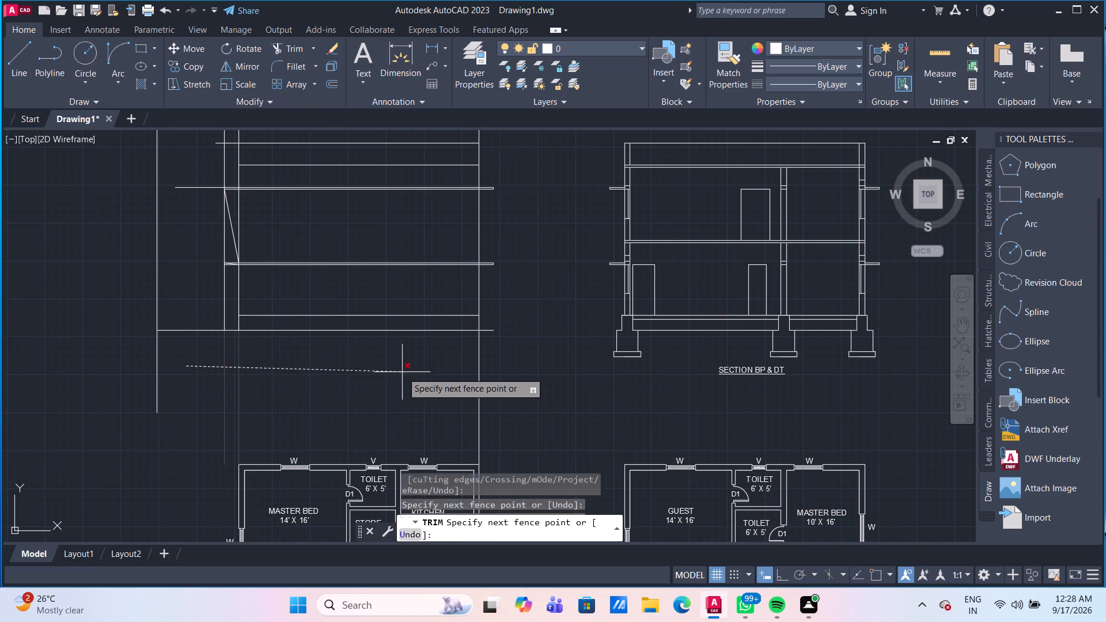
left_click(520, 359)
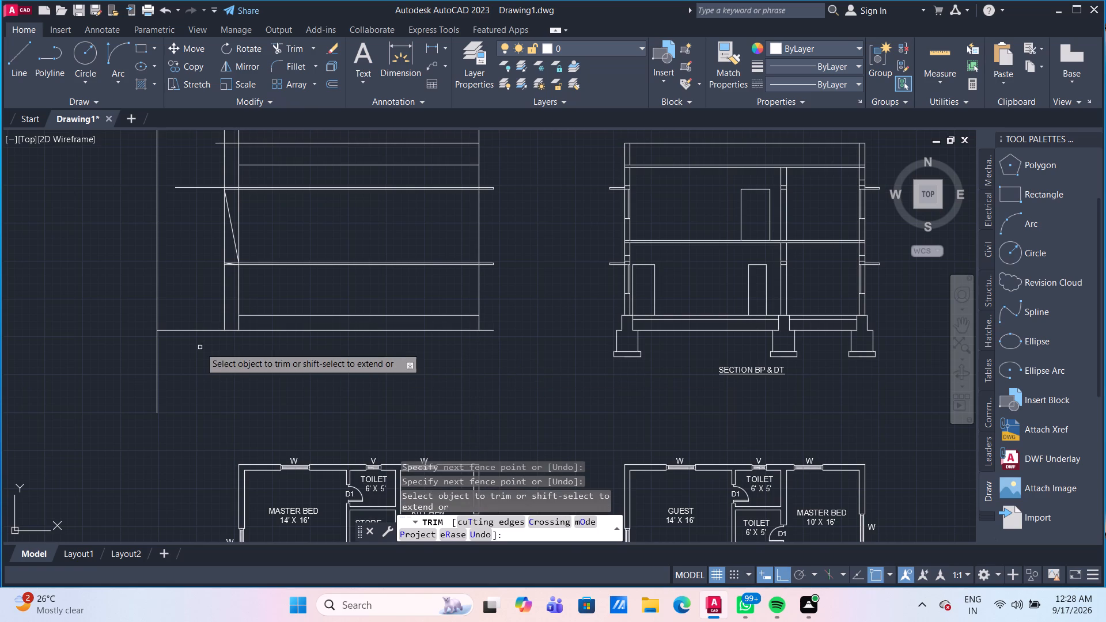
left_click_drag(177, 360, 164, 358)
left_click(140, 355)
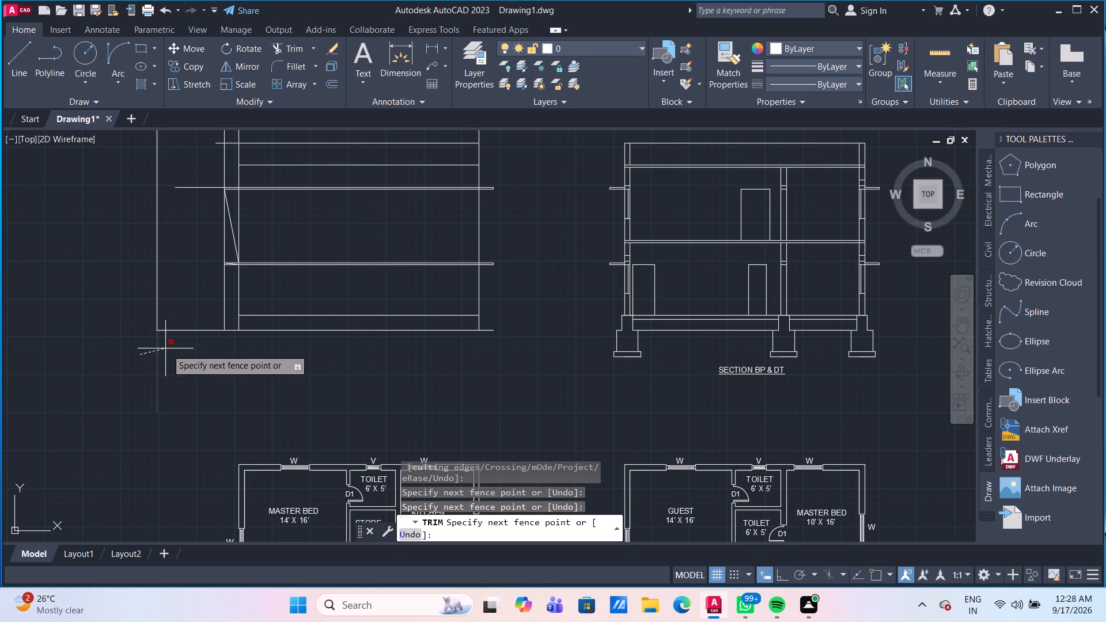
left_click(173, 353)
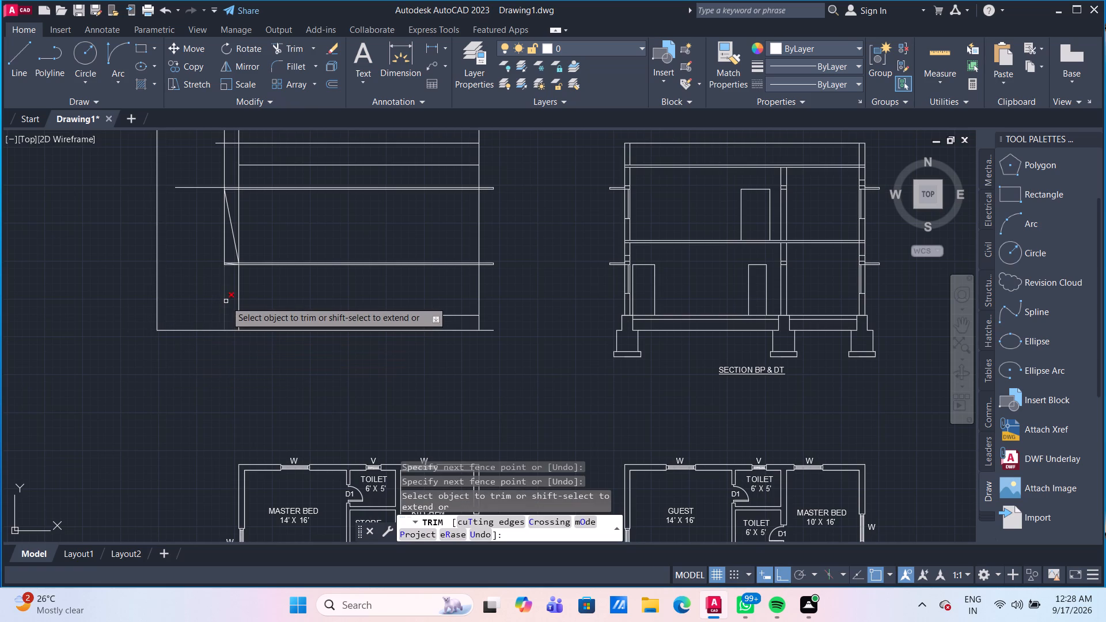
Trim the outer sunshade vertical below the lower sunshade and between the two sunshades on the view's outer side.
left_click(226, 301)
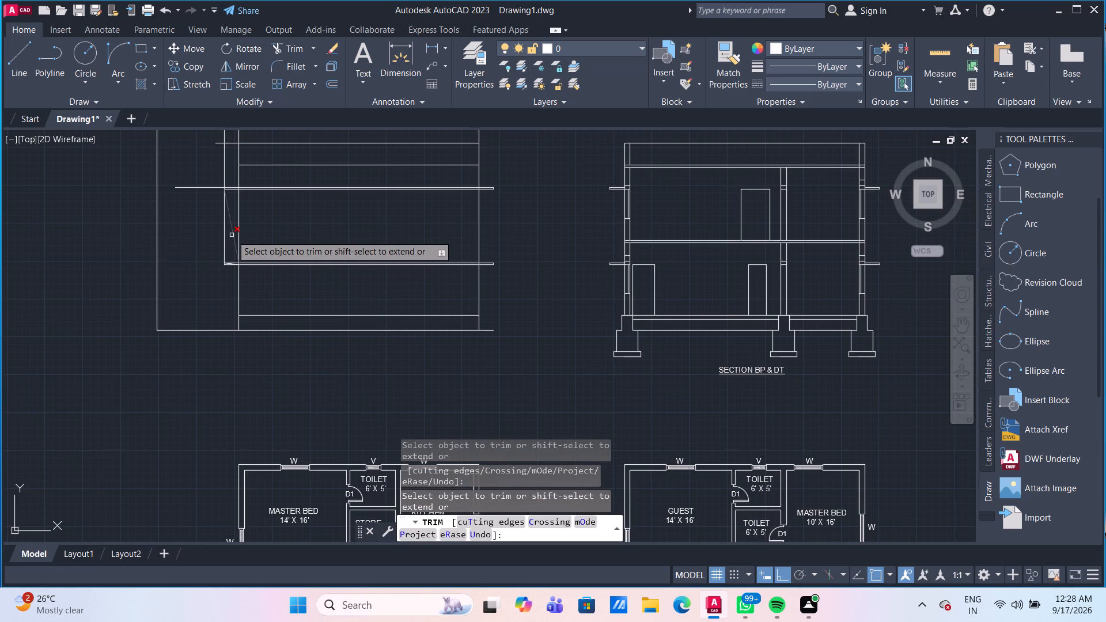
left_click(232, 235)
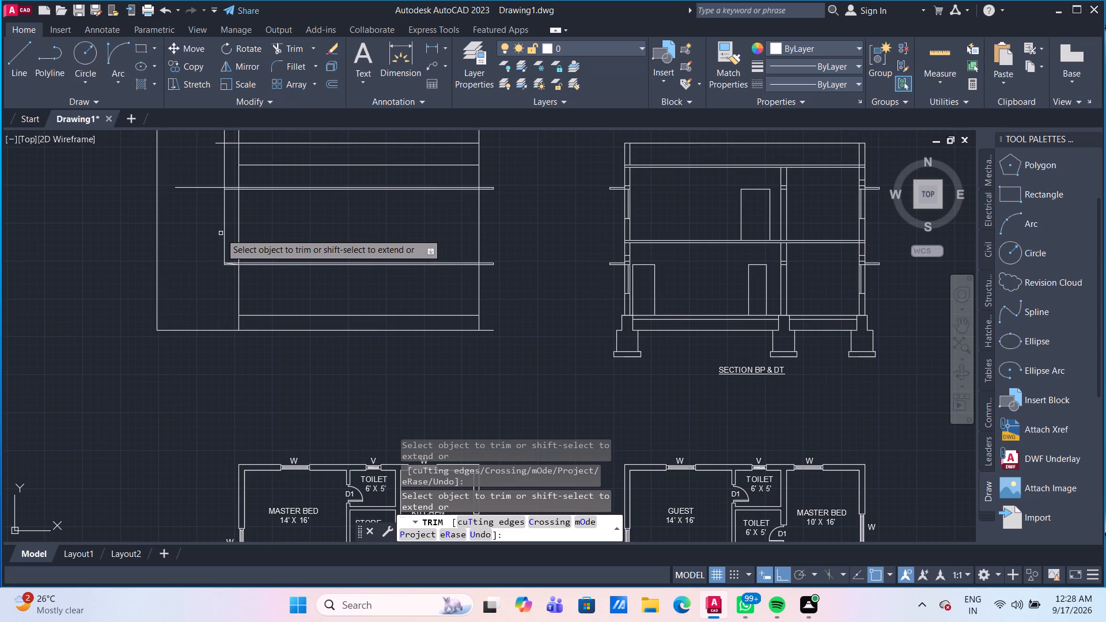
left_click(221, 233)
left_click(229, 236)
scroll(226, 267, "up", 3)
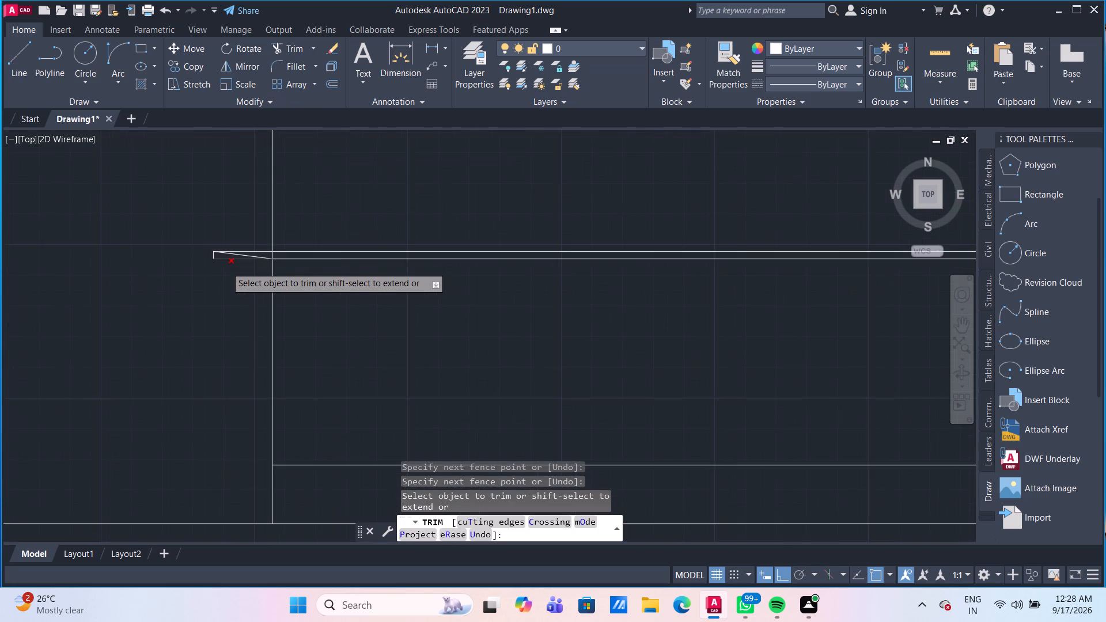
scroll(226, 267, "up", 2)
left_click(246, 237)
Trim the upper sunshade's line stub beyond its outer end and the outer sunshade vertical above that sunshade.
scroll(237, 243, "down", 3)
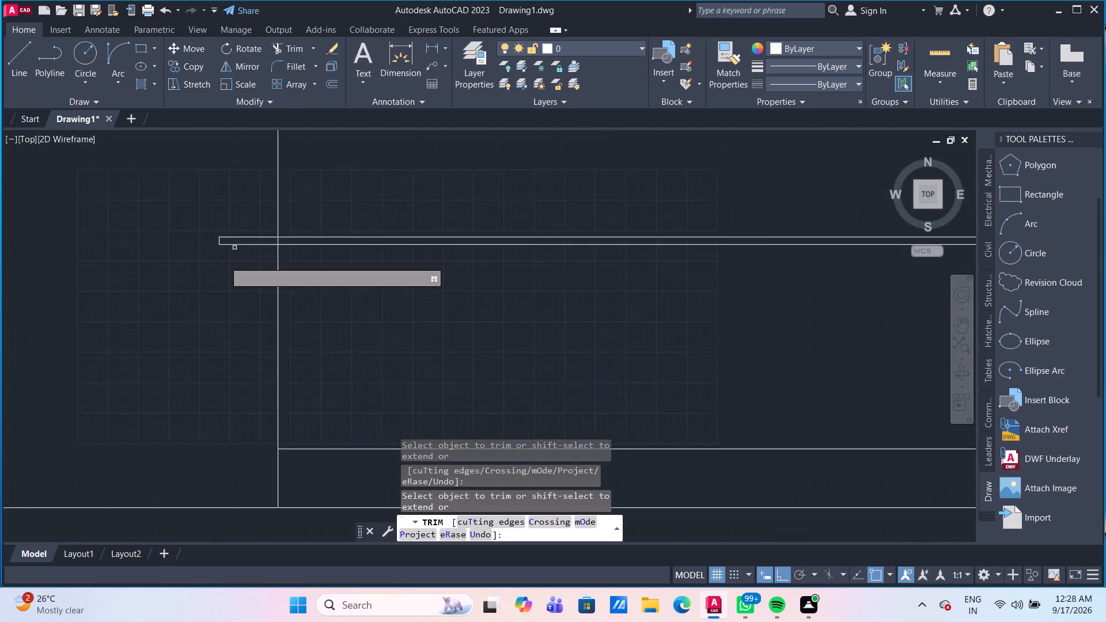
scroll(221, 266, "down", 1)
middle_click_drag(204, 313, 218, 371)
scroll(204, 313, "down", 1)
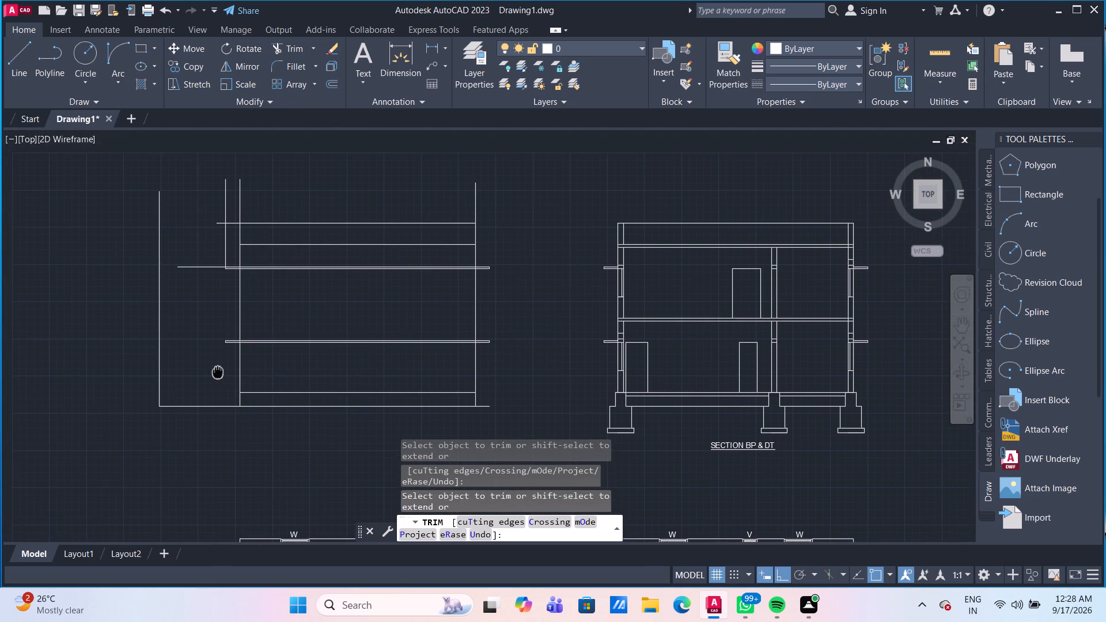
middle_click_drag(218, 371, 221, 352)
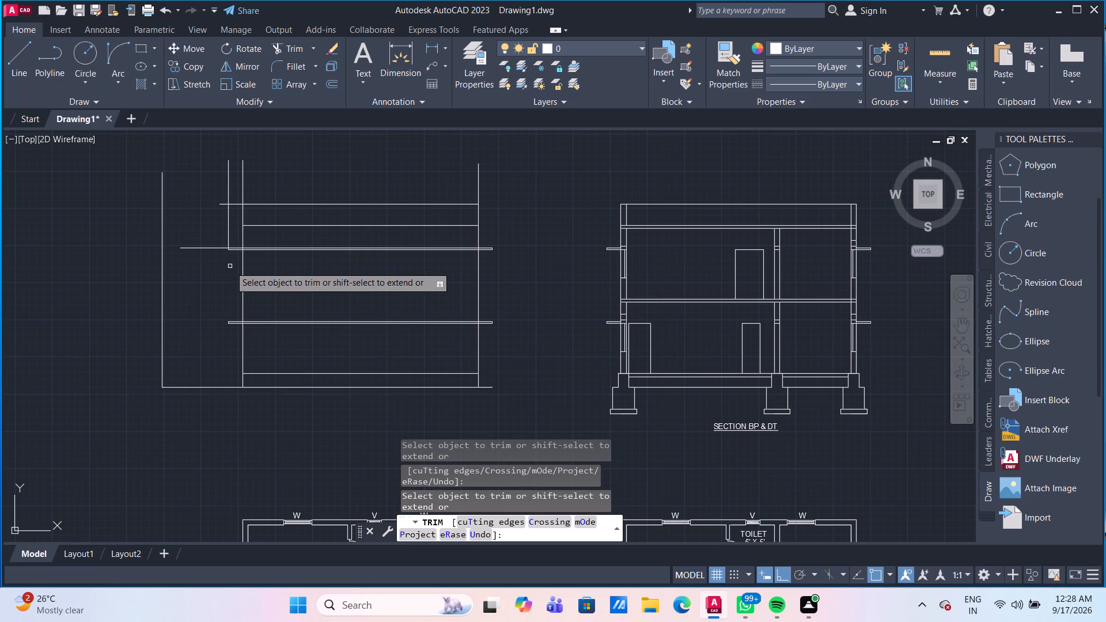
scroll(227, 252, "up", 2)
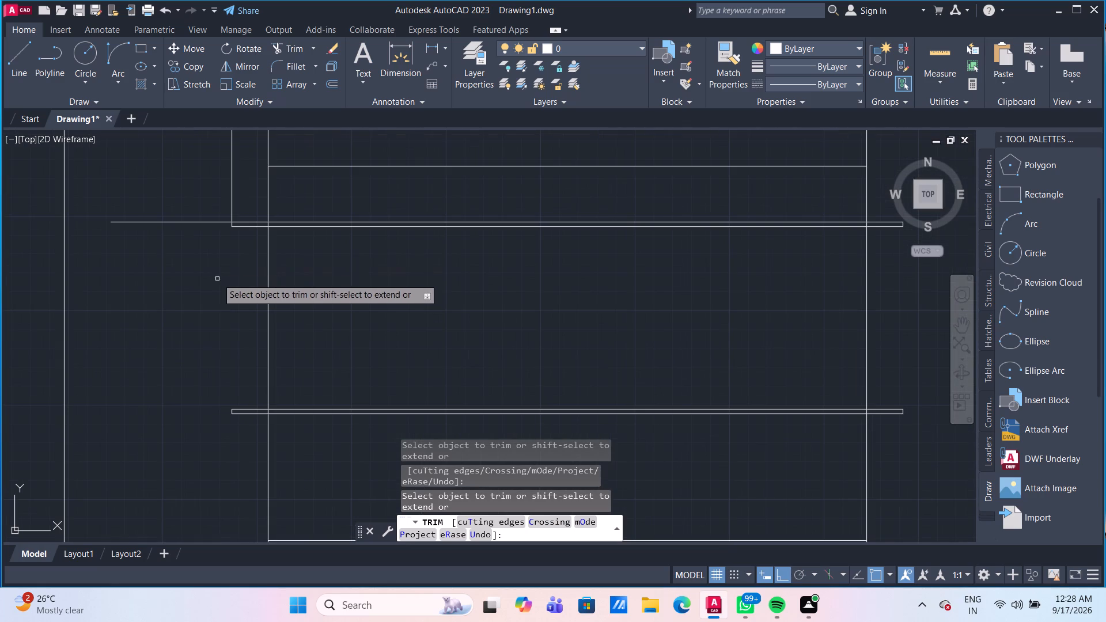
left_click_drag(176, 254, 178, 248)
left_click(236, 178)
Trim the parapet top line beyond the wall, both wall lines above the parapet, and the outermost vertical above the ground line.
scroll(175, 202, "down", 2)
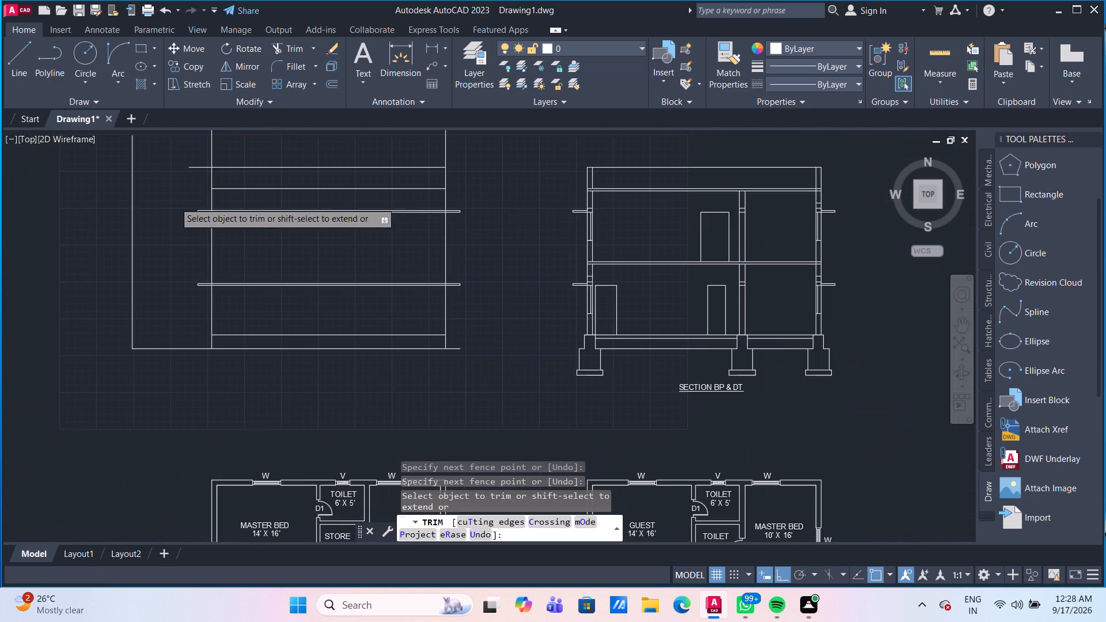
middle_click_drag(175, 202, 195, 314)
left_click_drag(213, 287, 218, 283)
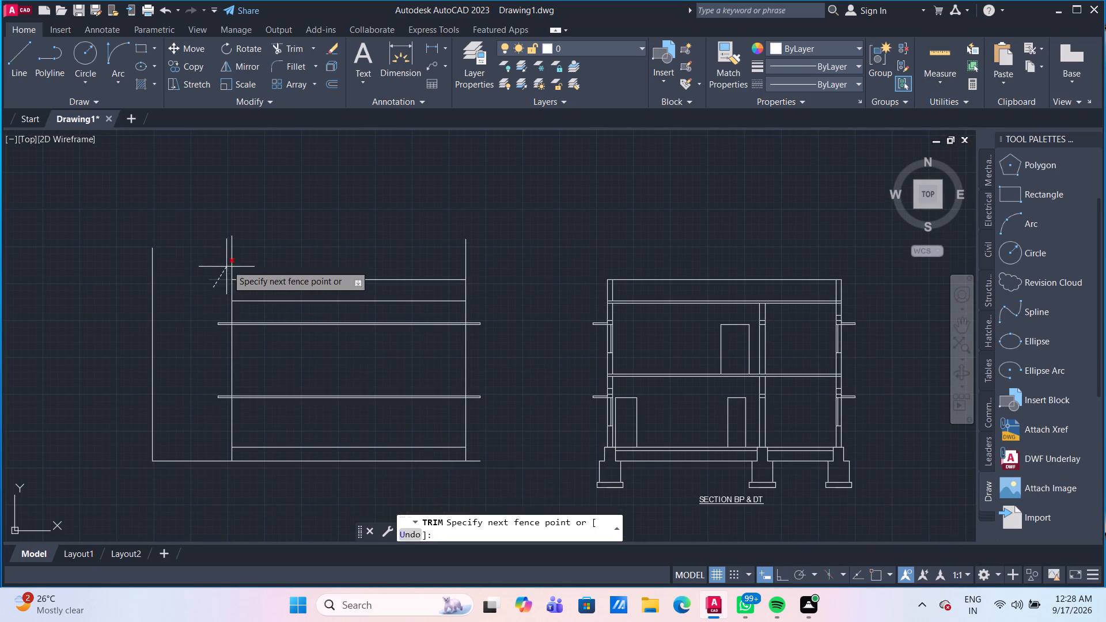
left_click(233, 253)
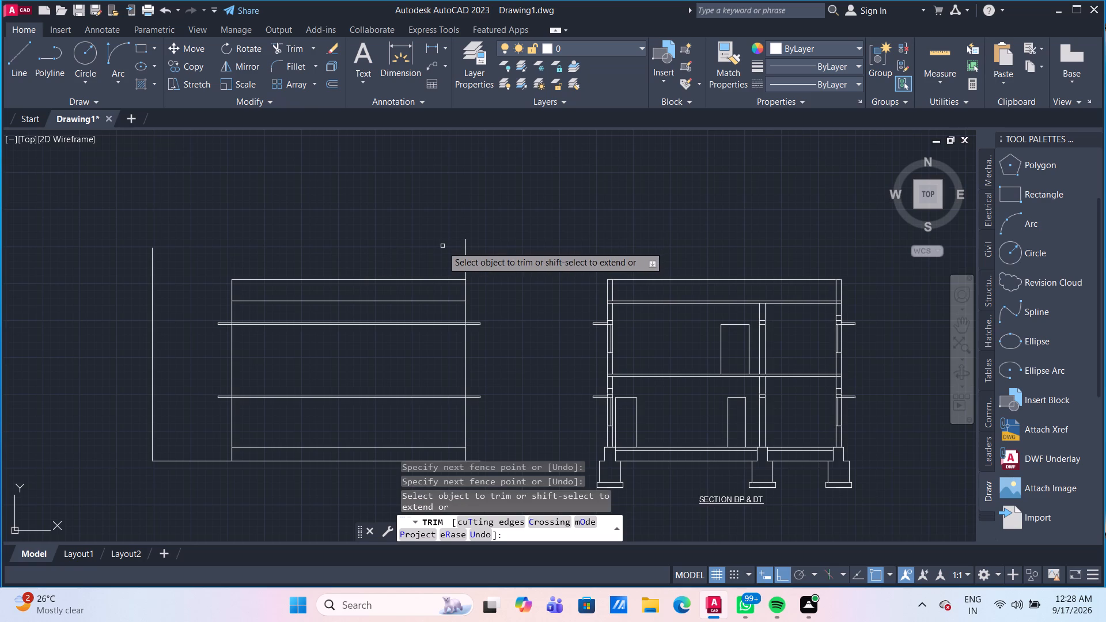
left_click(442, 246)
left_click(488, 268)
left_click(172, 329)
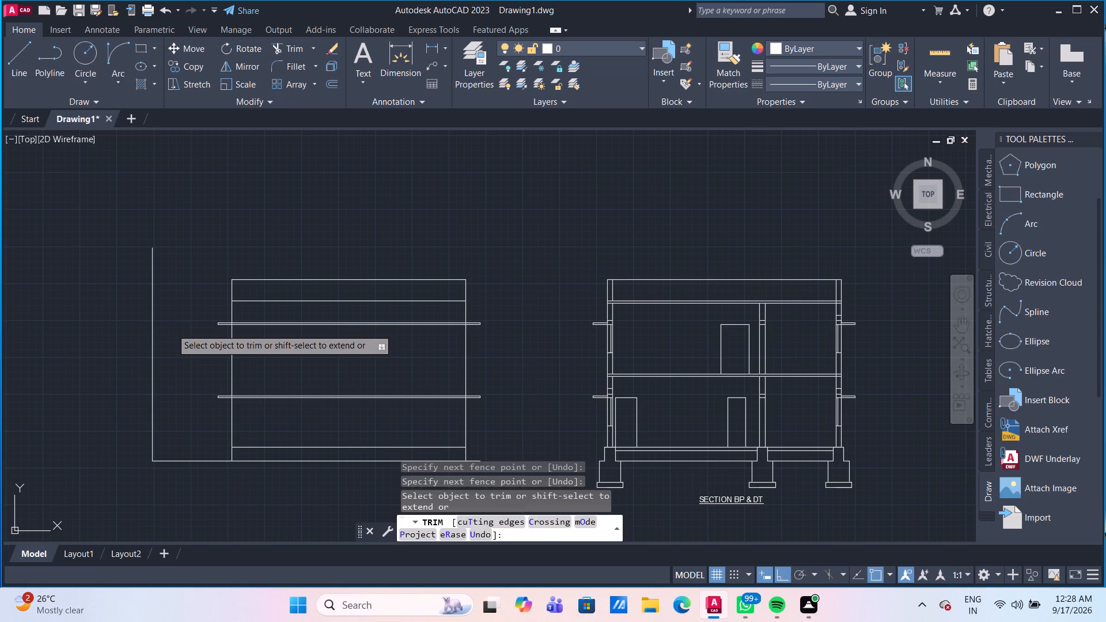
left_click(115, 352)
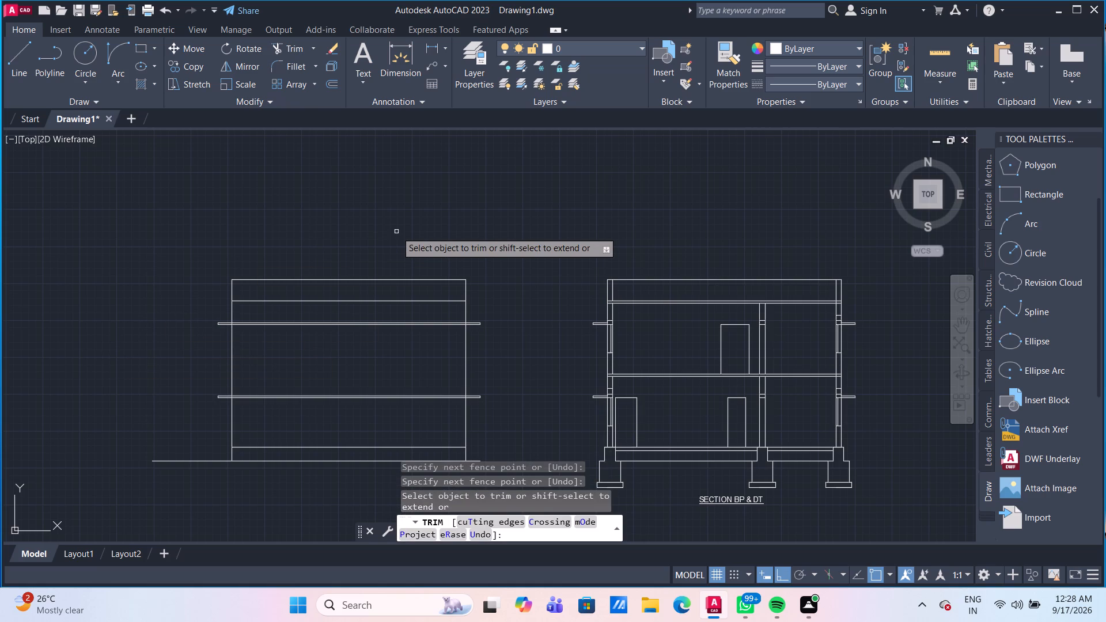
key("Escape")
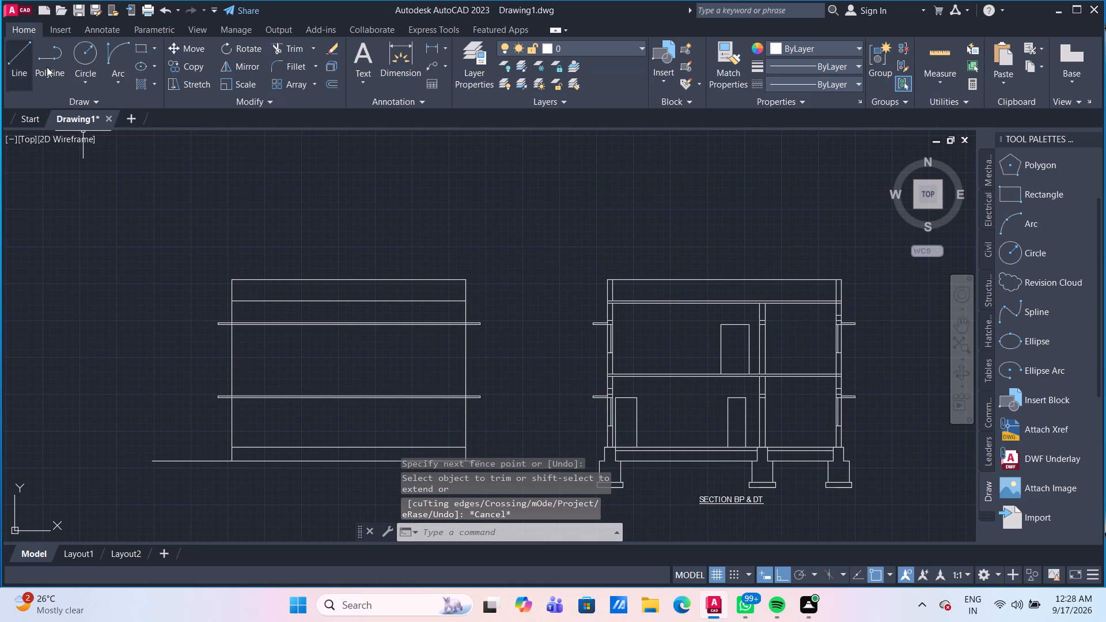
Draw a vertical guide line from the lower sunshade's outer bottom corner down to the long end of the ground line.
left_click(30, 58)
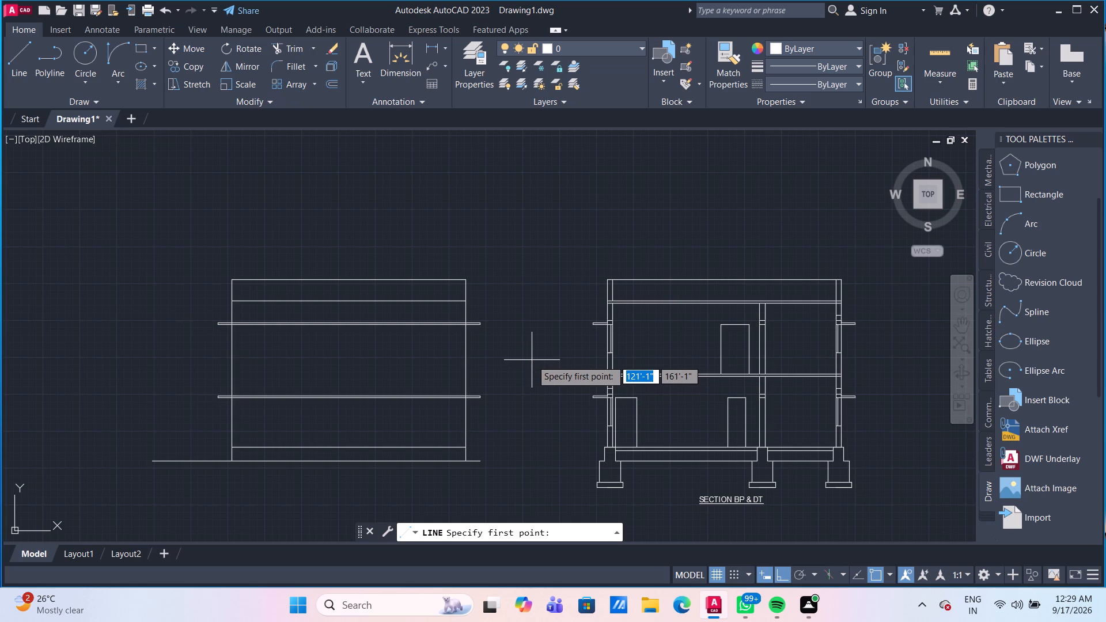
scroll(512, 323, "up", 1)
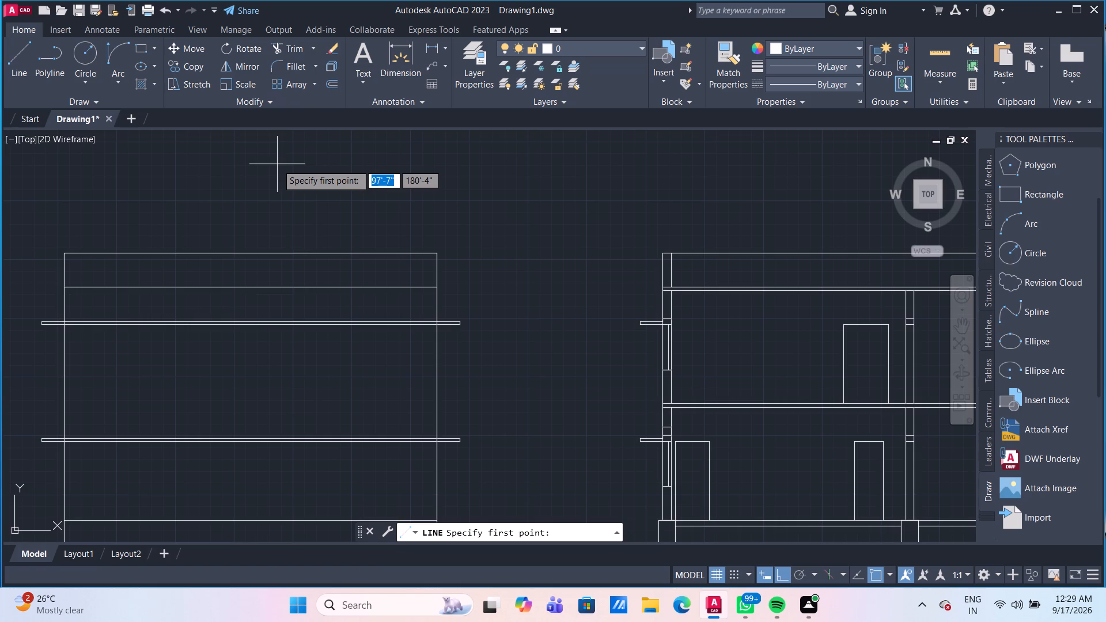
scroll(282, 170, "down", 3)
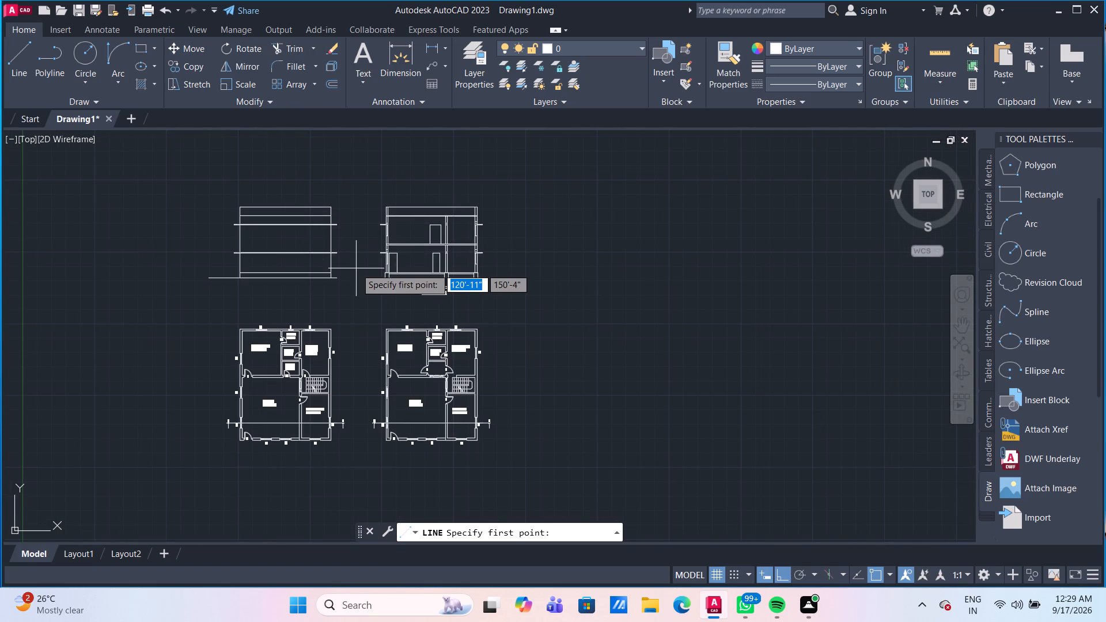
scroll(356, 268, "up", 1)
middle_click_drag(349, 244, 427, 248)
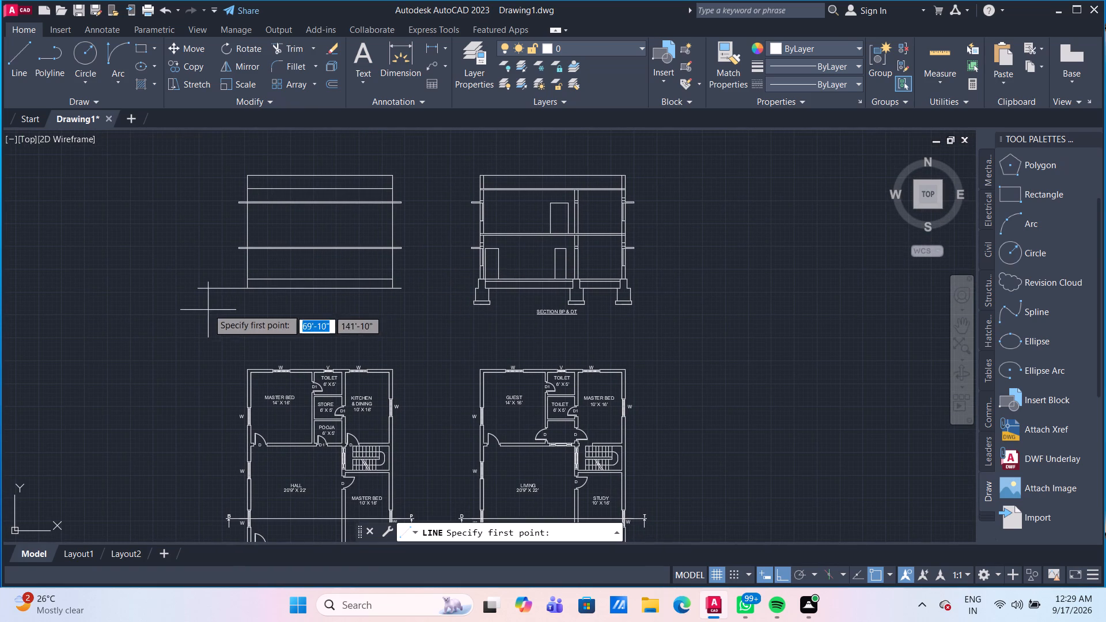
scroll(222, 305, "up", 2)
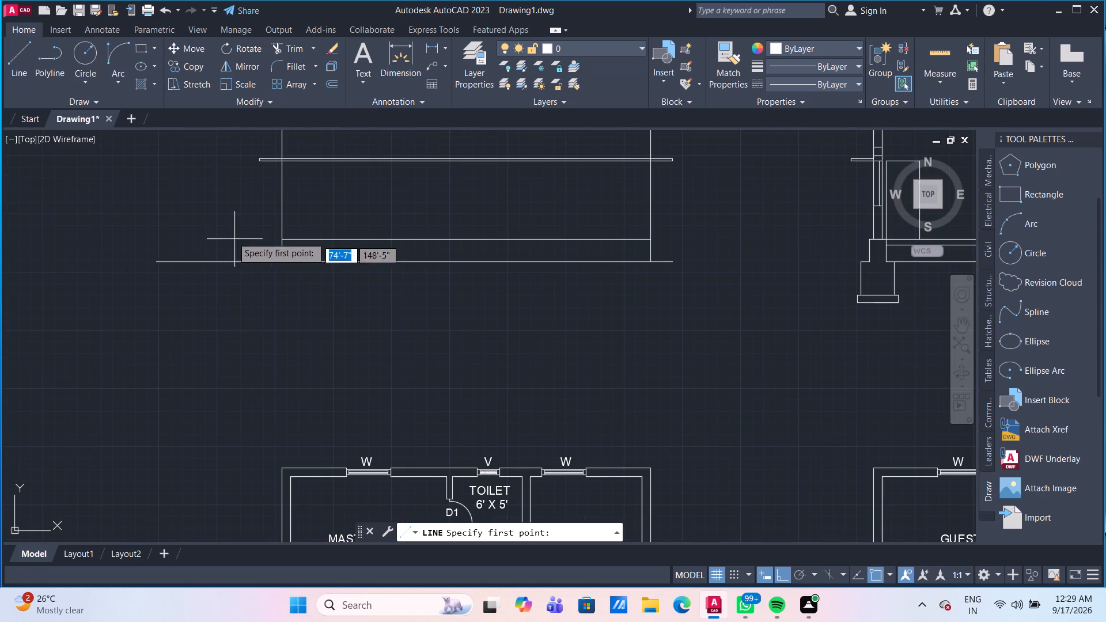
left_click(31, 60)
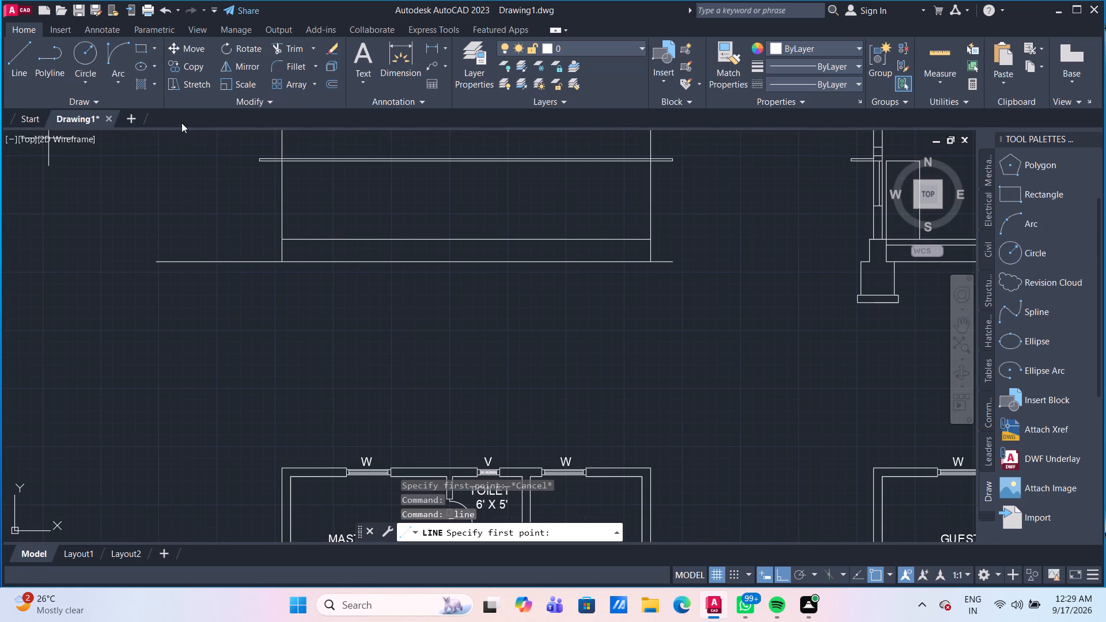
scroll(198, 155, "up", 2)
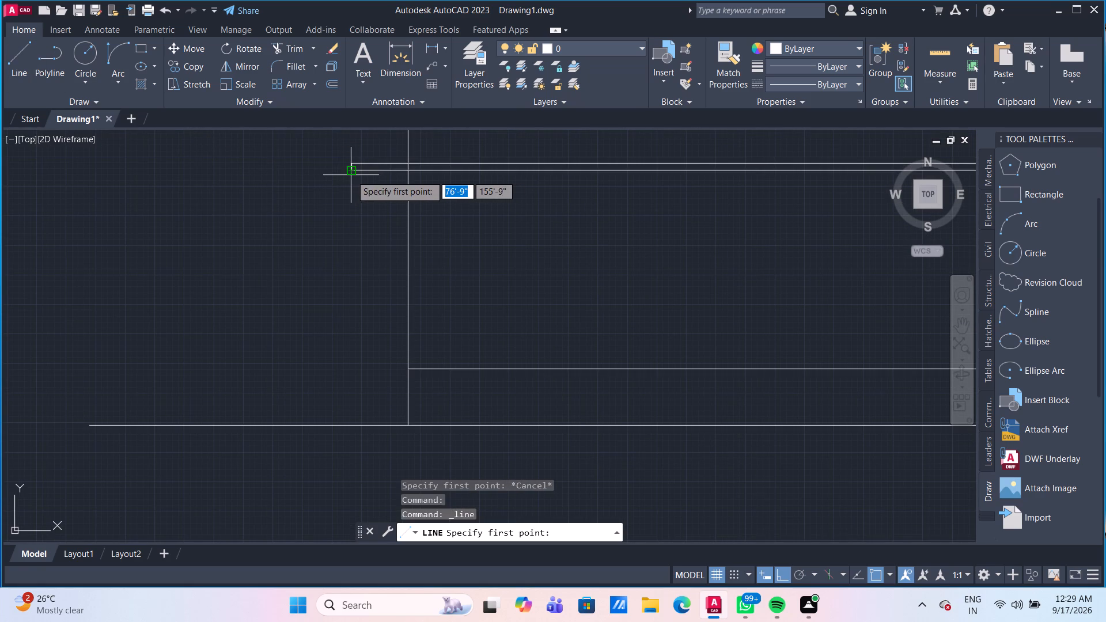
left_click_drag(351, 173, 352, 188)
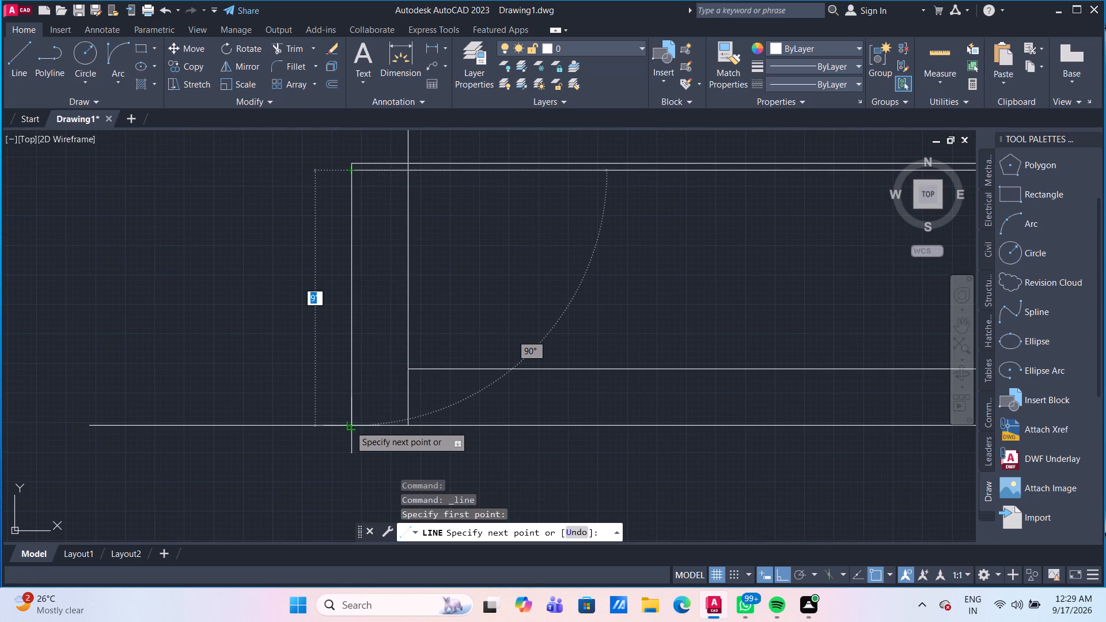
left_click(351, 424)
key("Escape")
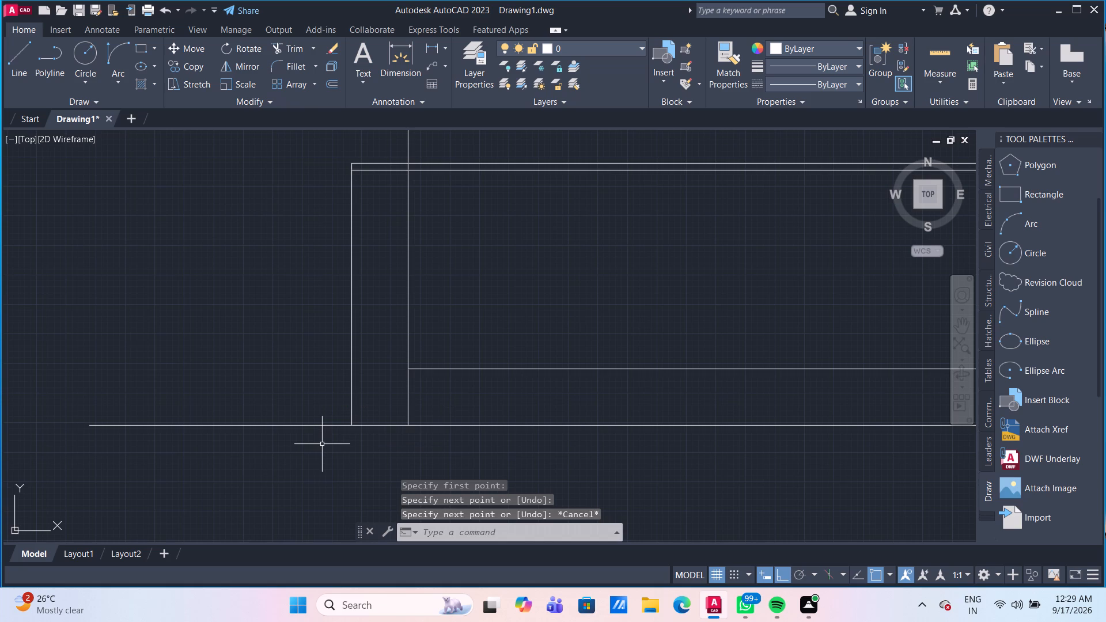
Trim the ground line beyond the vertical guide and remove the guide, ending the ground line flush with the sunshade's outer end.
type("TR")
key("Return")
left_click(316, 385)
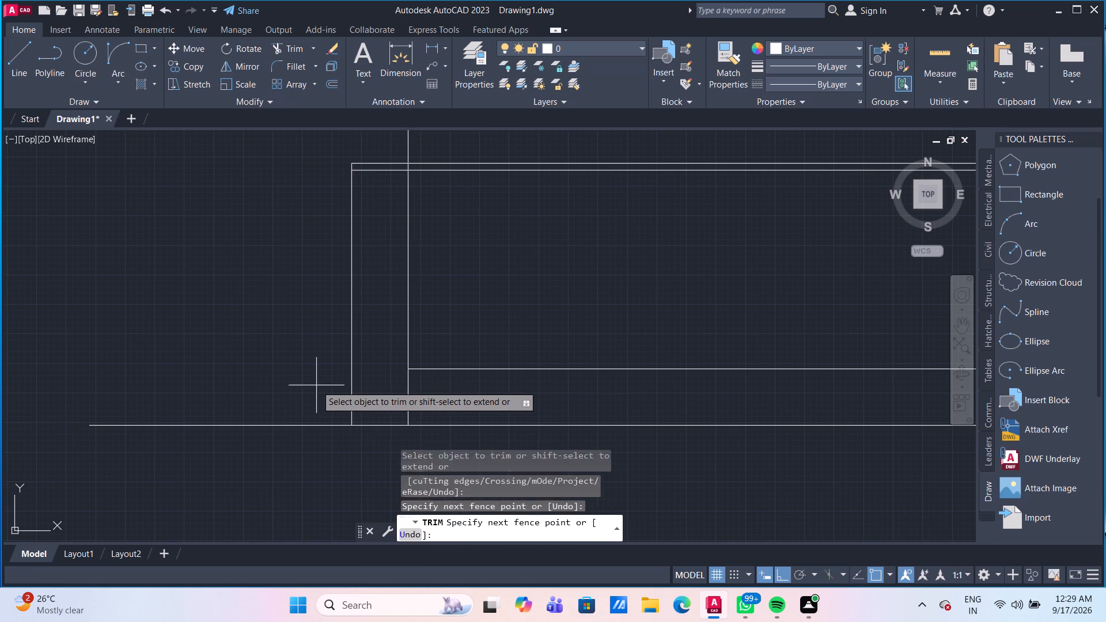
left_click_drag(309, 487, 312, 479)
left_click(349, 384)
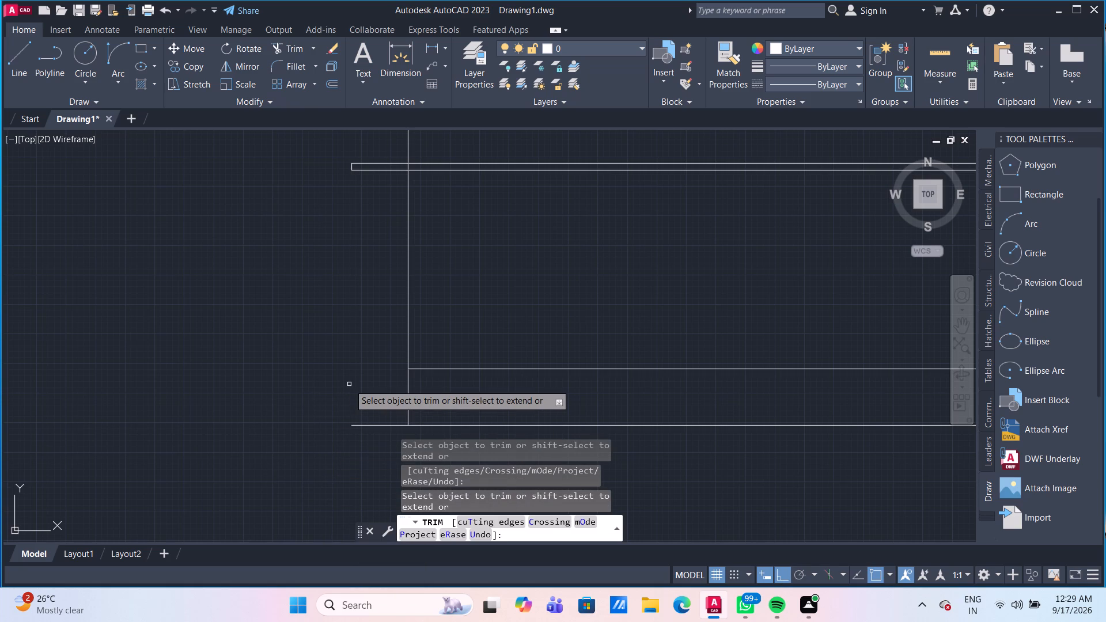
scroll(349, 384, "down", 3)
key("Escape")
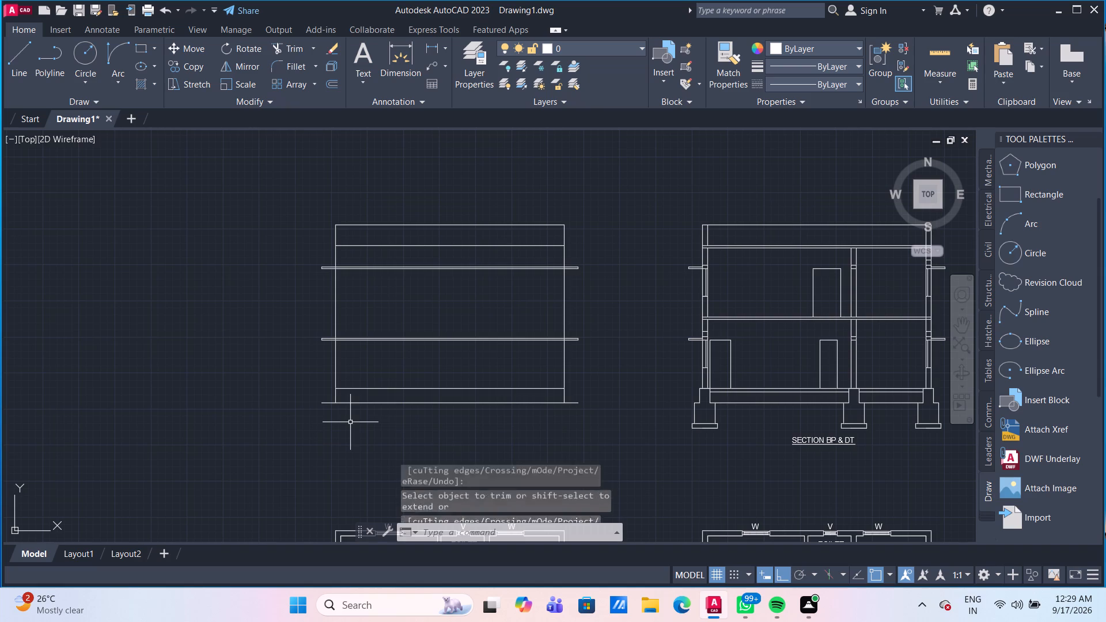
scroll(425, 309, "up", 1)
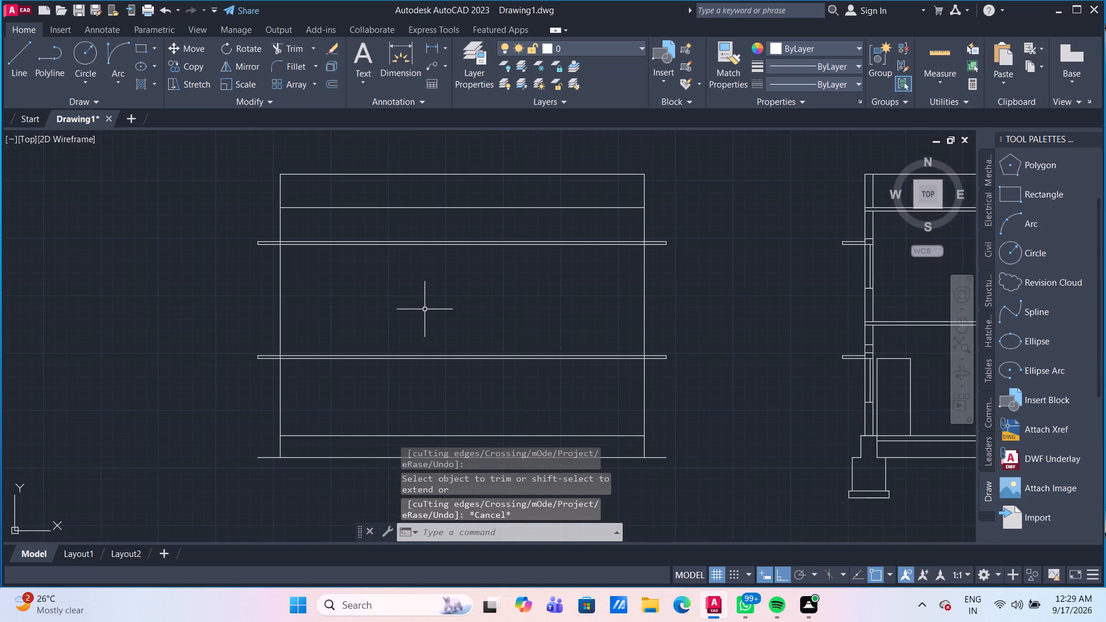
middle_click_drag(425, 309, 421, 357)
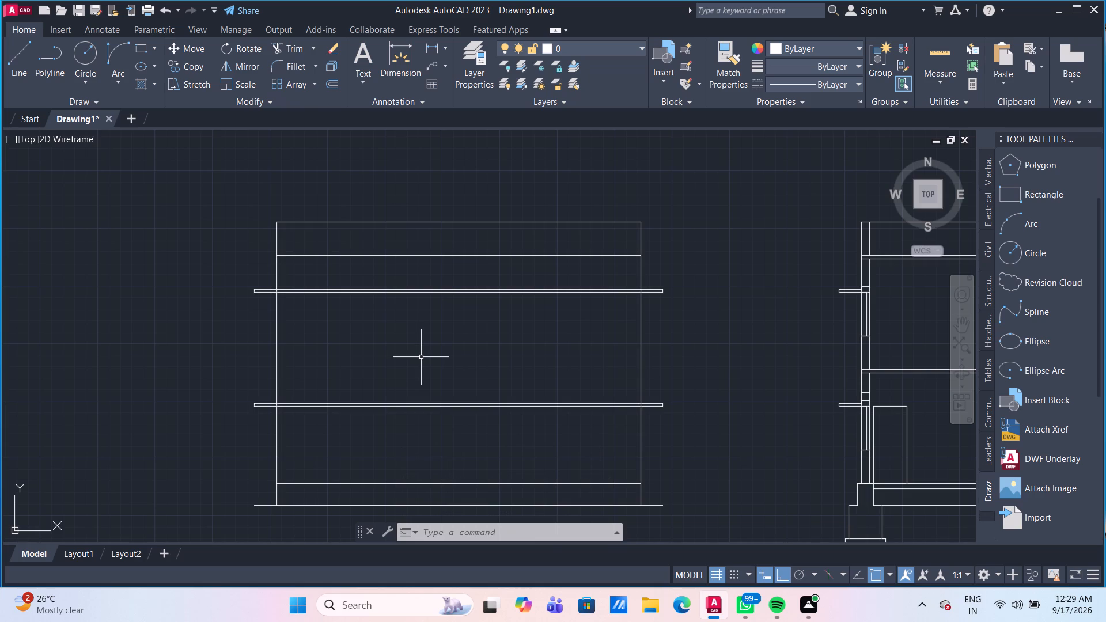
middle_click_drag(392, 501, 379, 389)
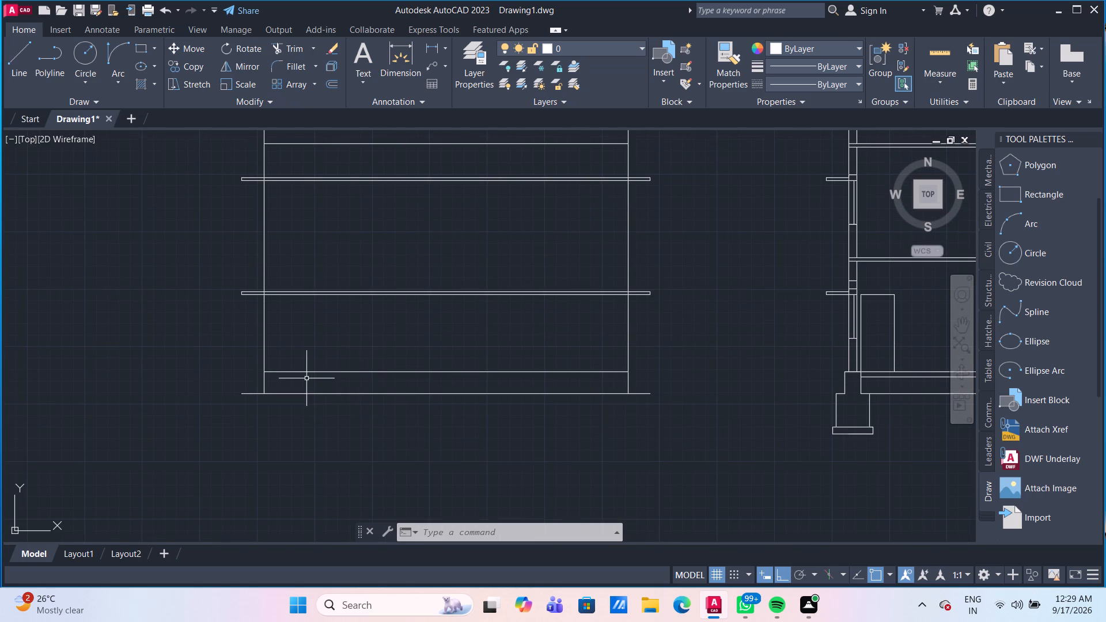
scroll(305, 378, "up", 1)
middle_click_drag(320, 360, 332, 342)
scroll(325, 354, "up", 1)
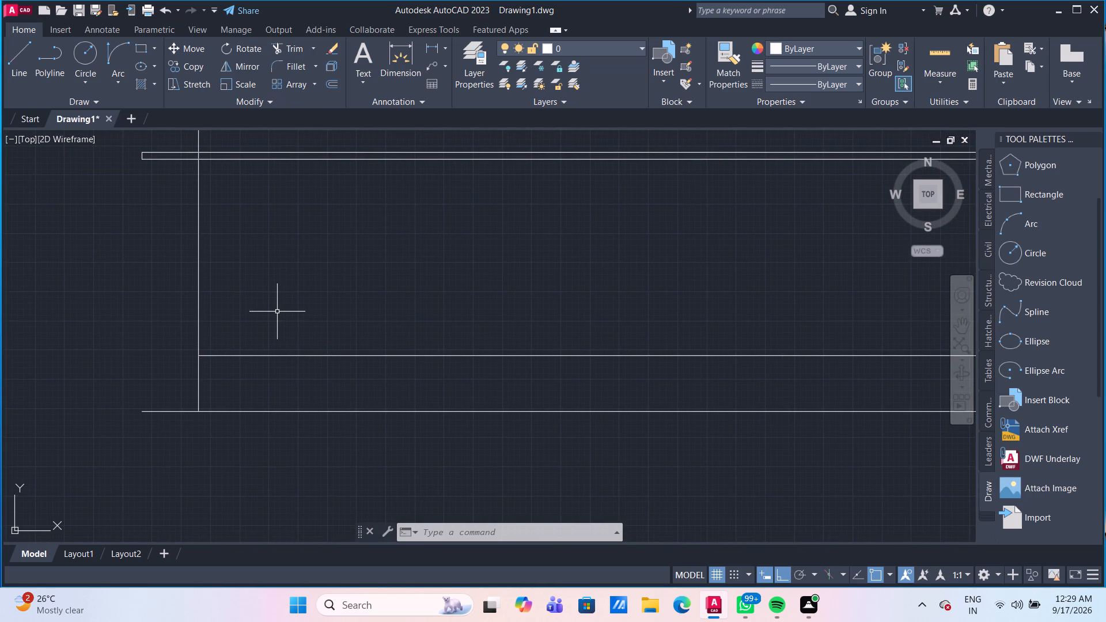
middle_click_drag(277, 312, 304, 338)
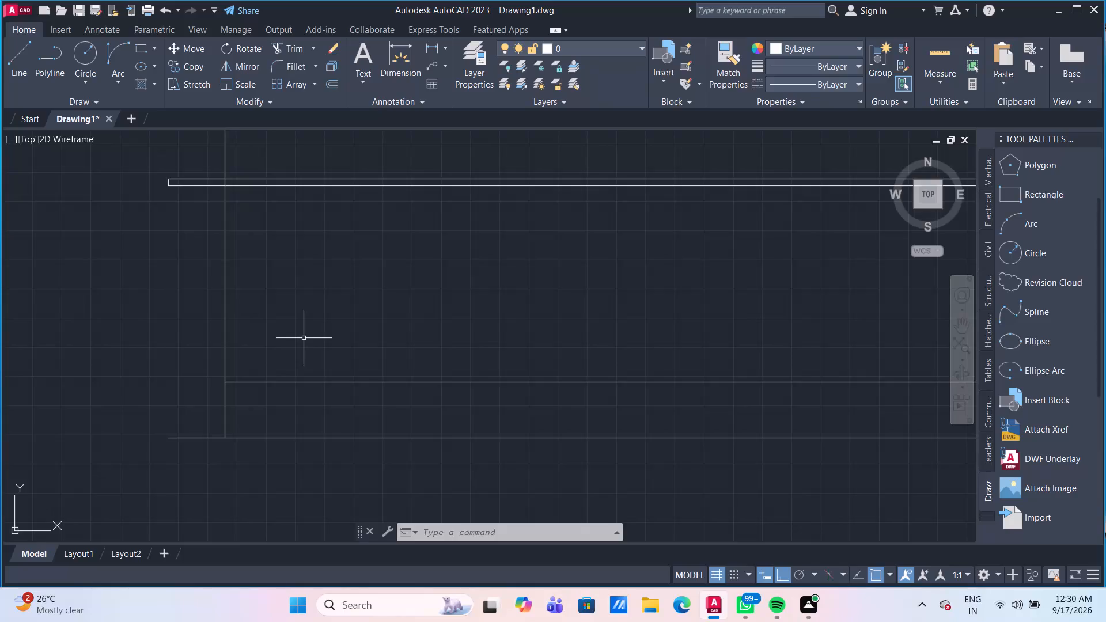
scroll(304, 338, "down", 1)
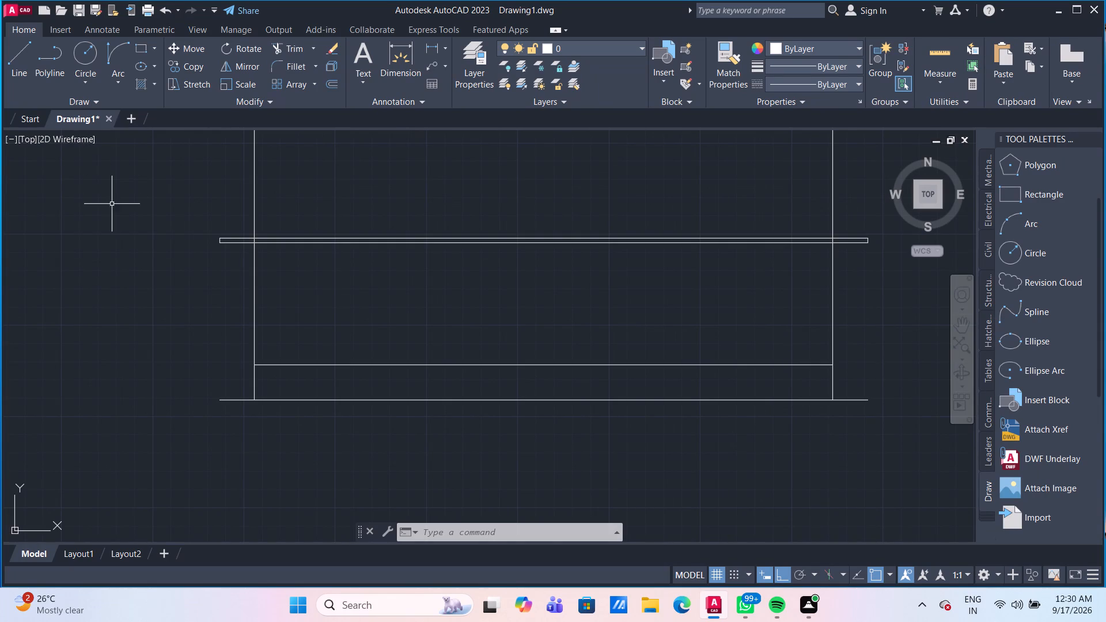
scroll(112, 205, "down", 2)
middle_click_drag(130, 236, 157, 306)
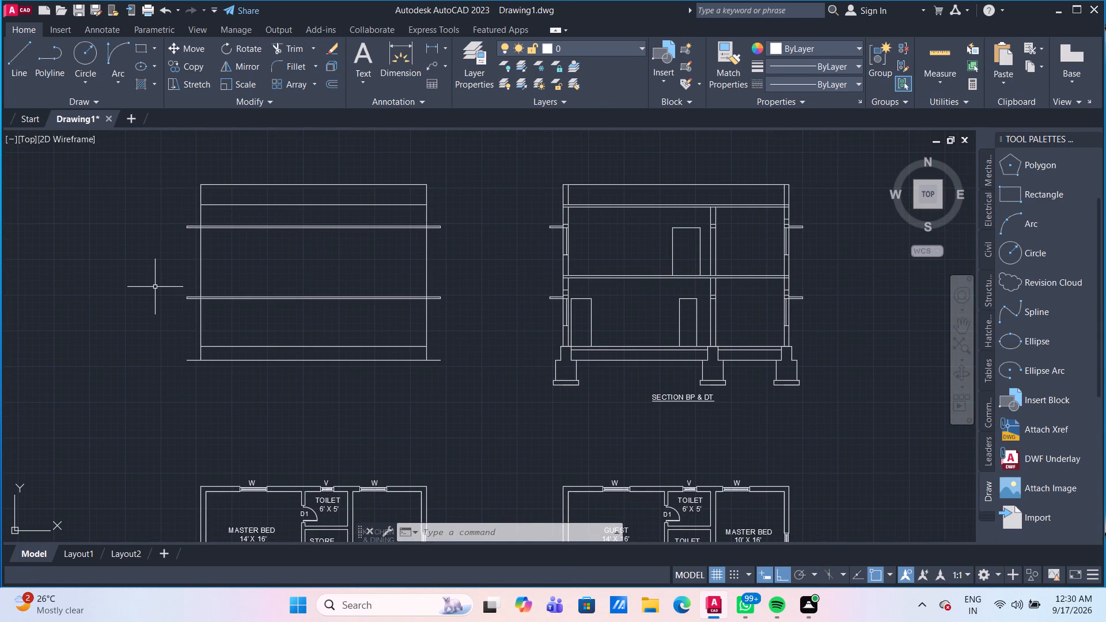
Offset the new view's left outer wall line 9" inward, and offset the resulting line another 9" inward.
key("o")
key("Return")
key("Return")
scroll(155, 287, "up", 1)
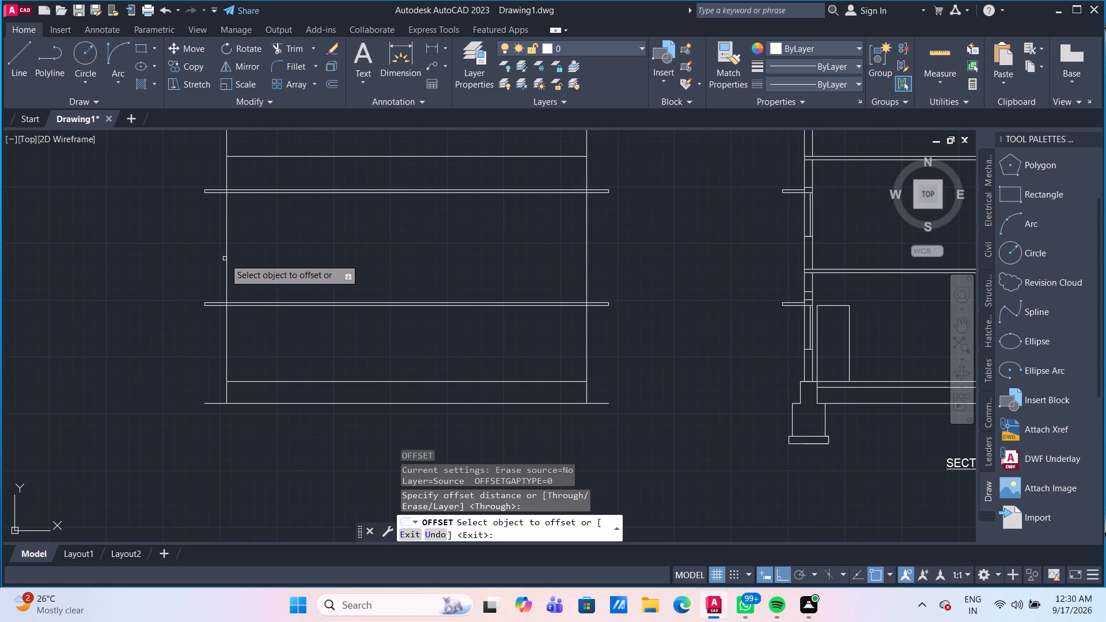
left_click(227, 260)
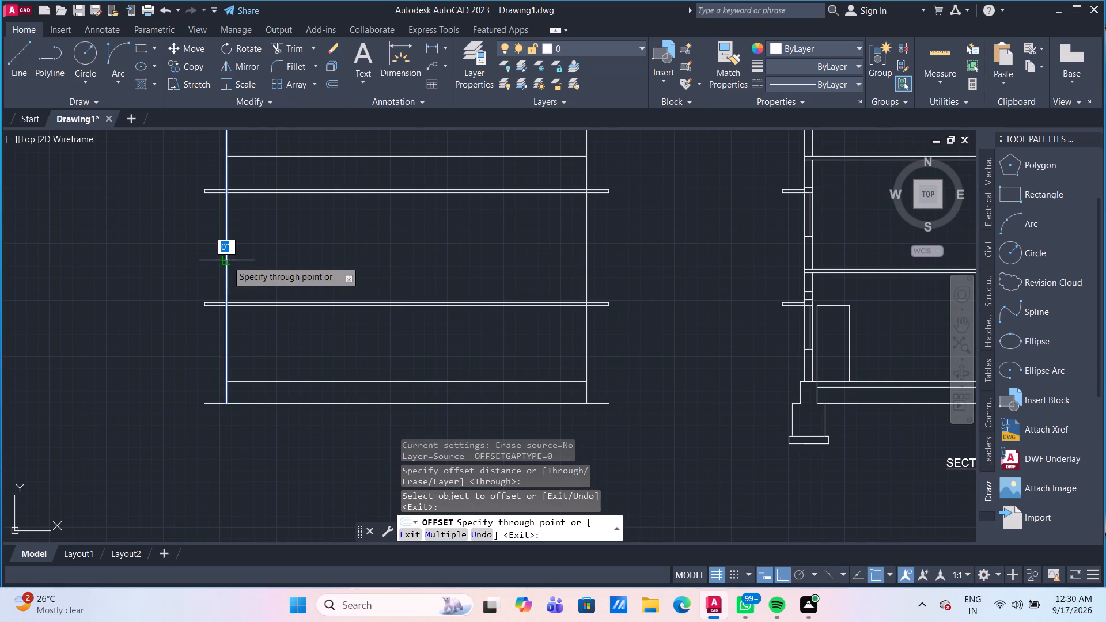
key("9")
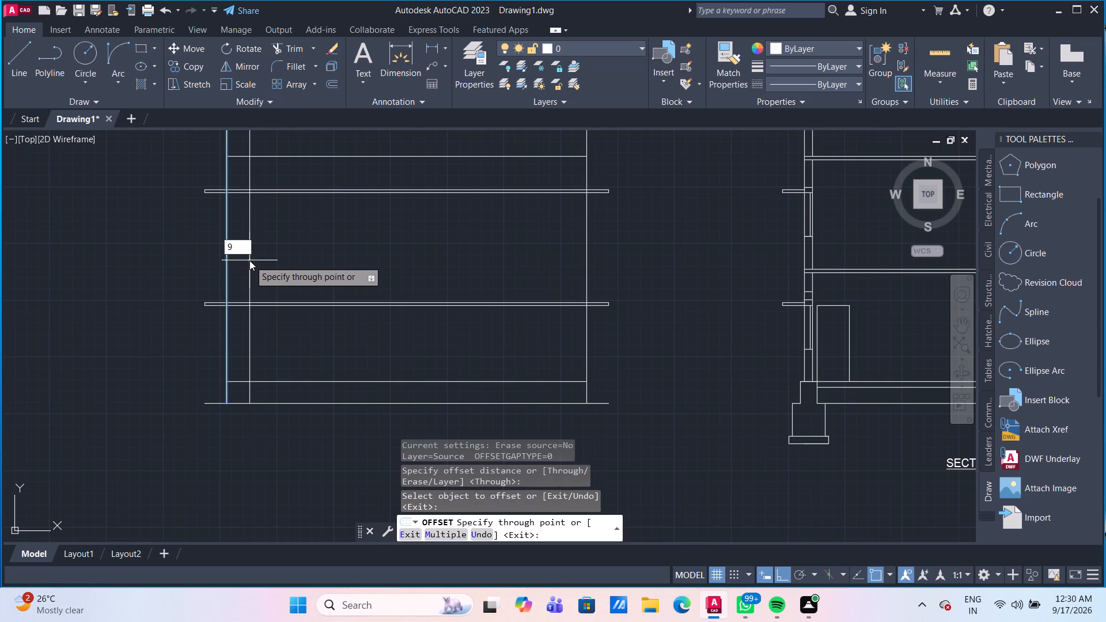
key("shift+quotedbl")
key("Return")
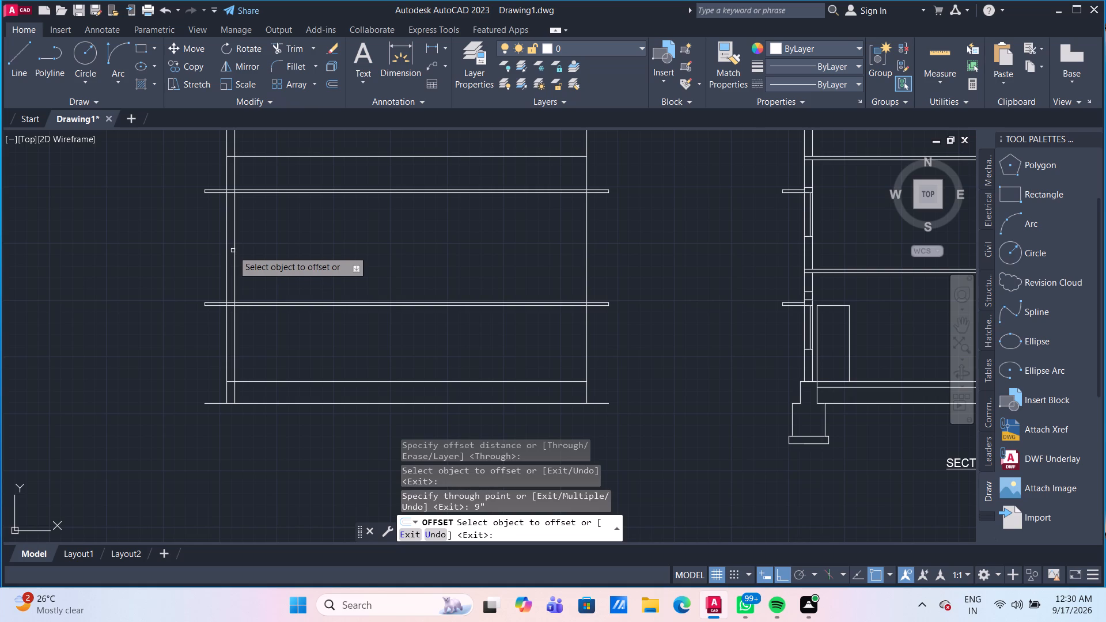
left_click_drag(234, 252, 240, 253)
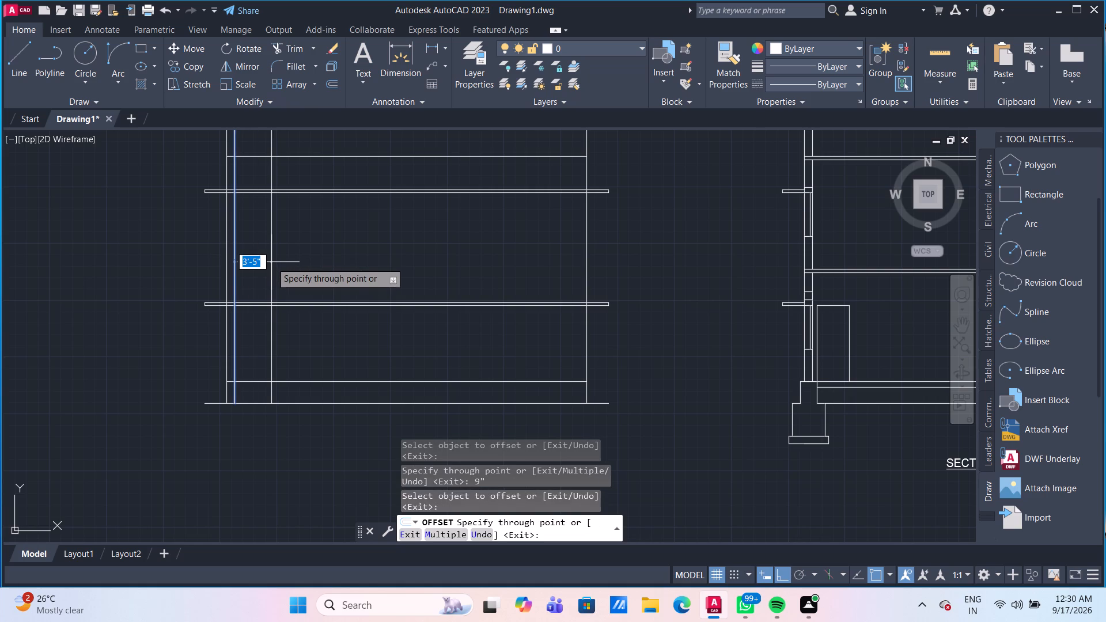
type("9\"")
key("Return")
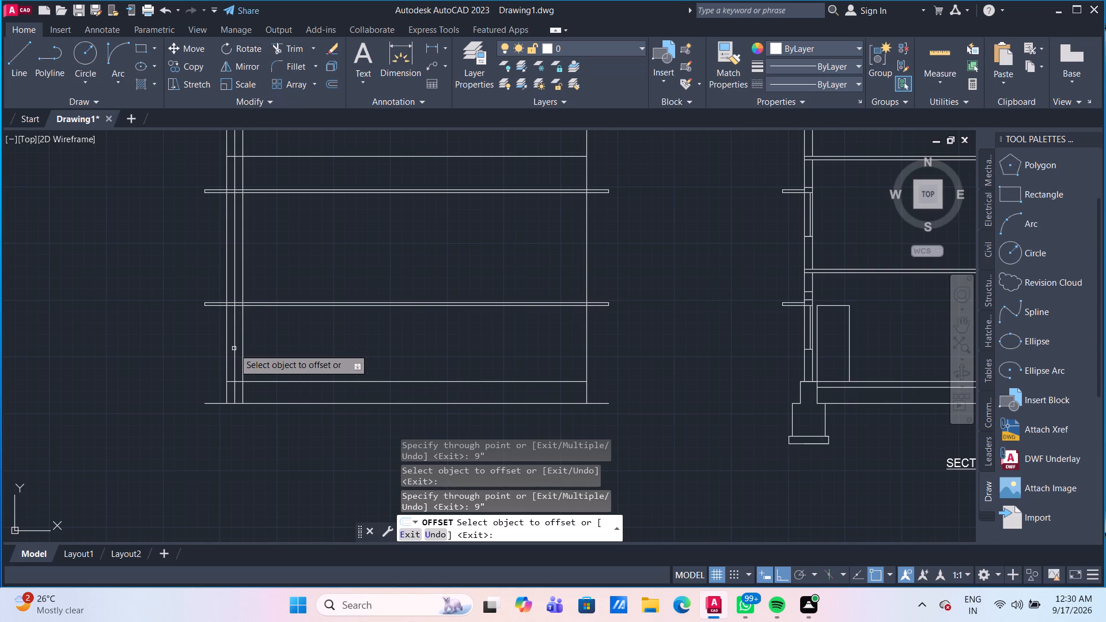
key("Escape")
Trim the first 9" offset line between the plinth line and lower sunshade, and within the parapet band above the roof line.
type("TR")
key("Return")
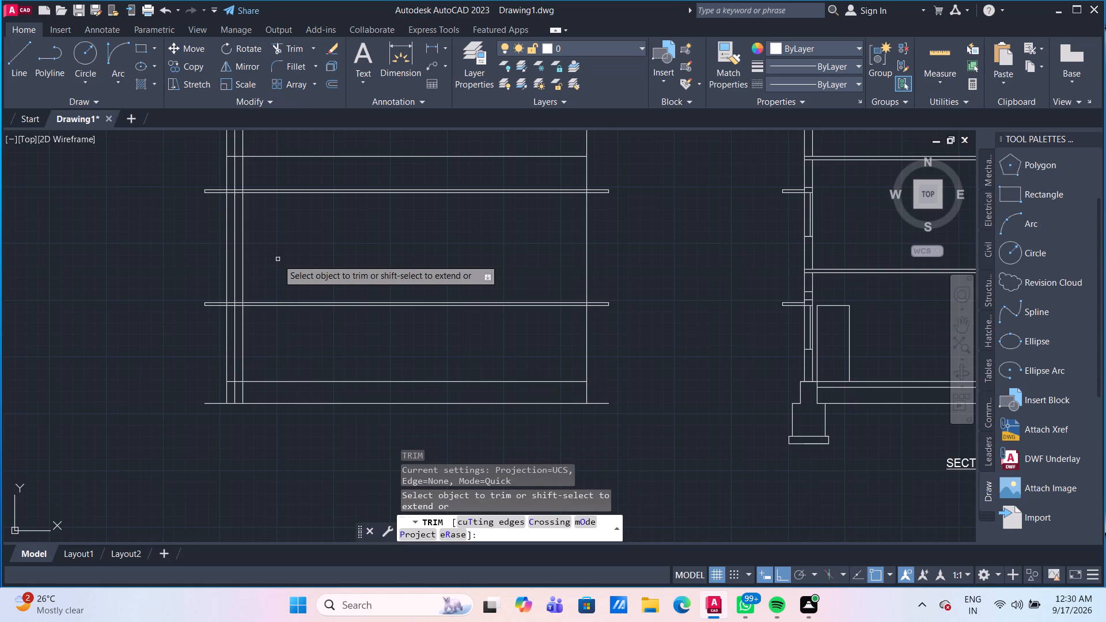
left_click(236, 336)
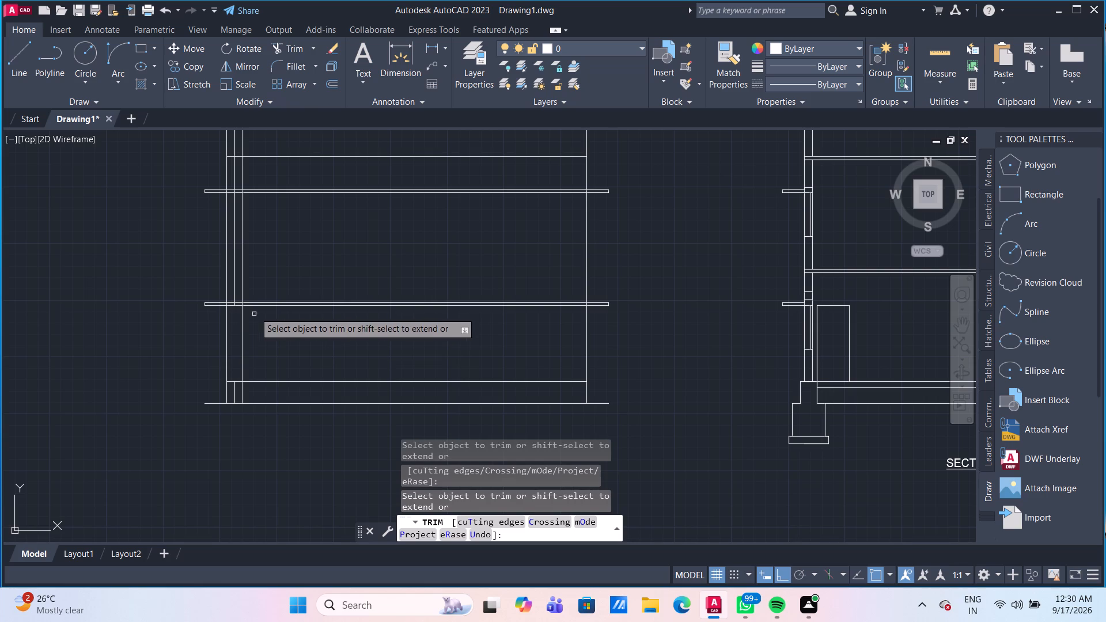
middle_click_drag(331, 237, 325, 334)
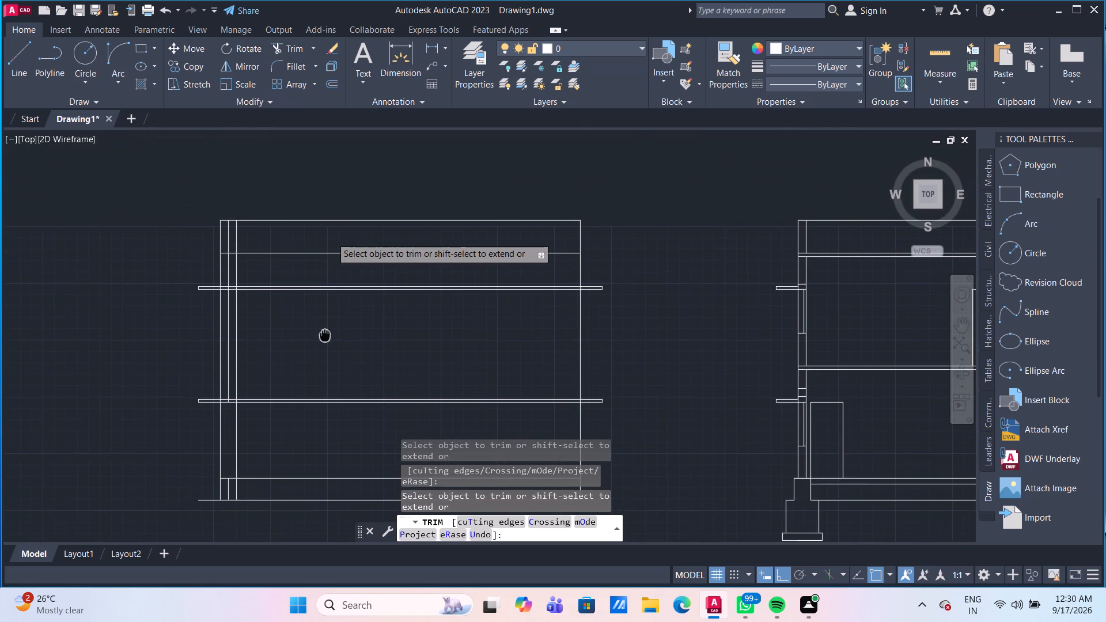
middle_click_drag(325, 334, 318, 322)
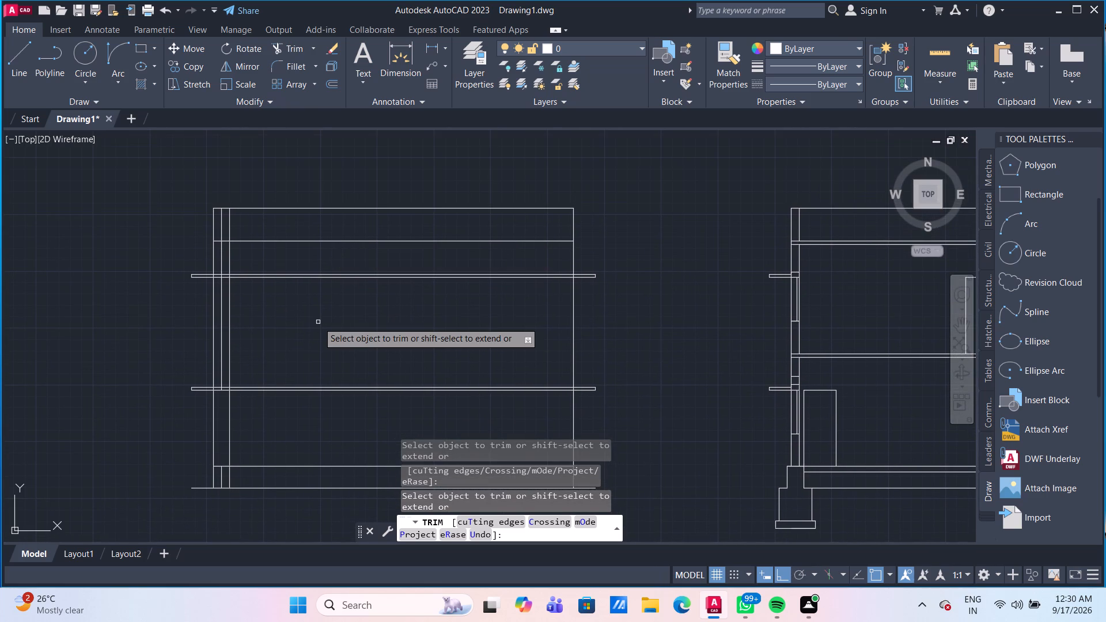
left_click(220, 225)
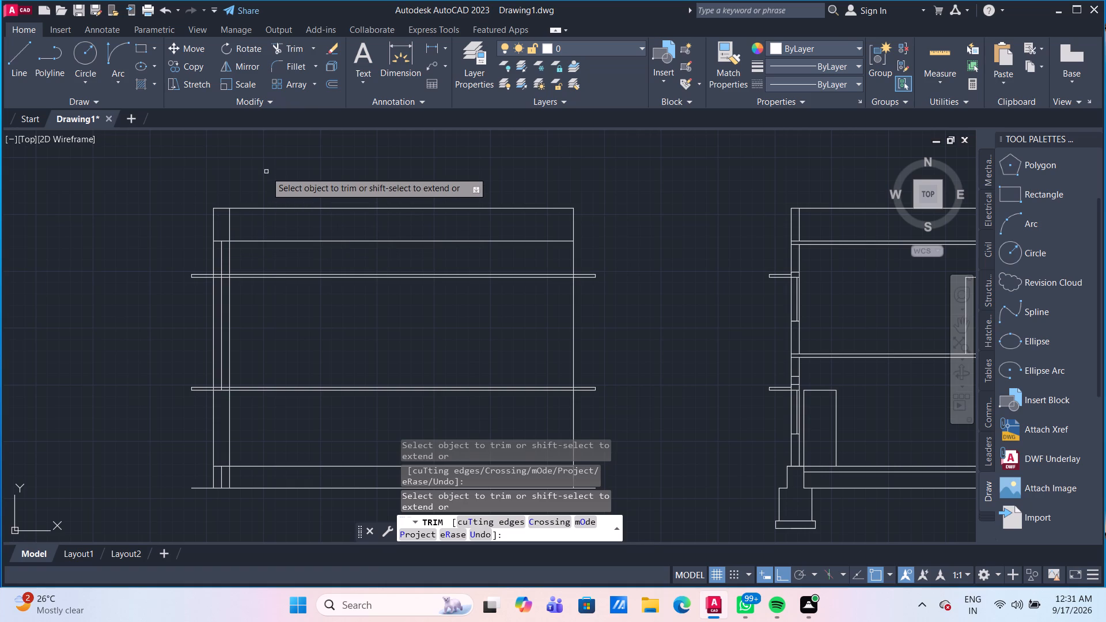
key("Escape")
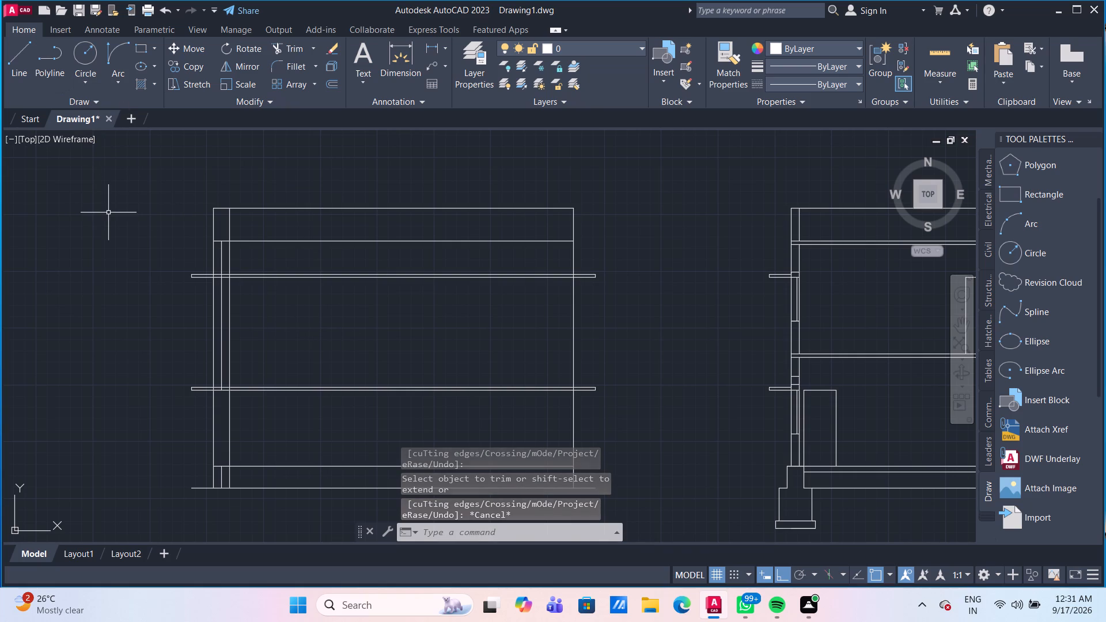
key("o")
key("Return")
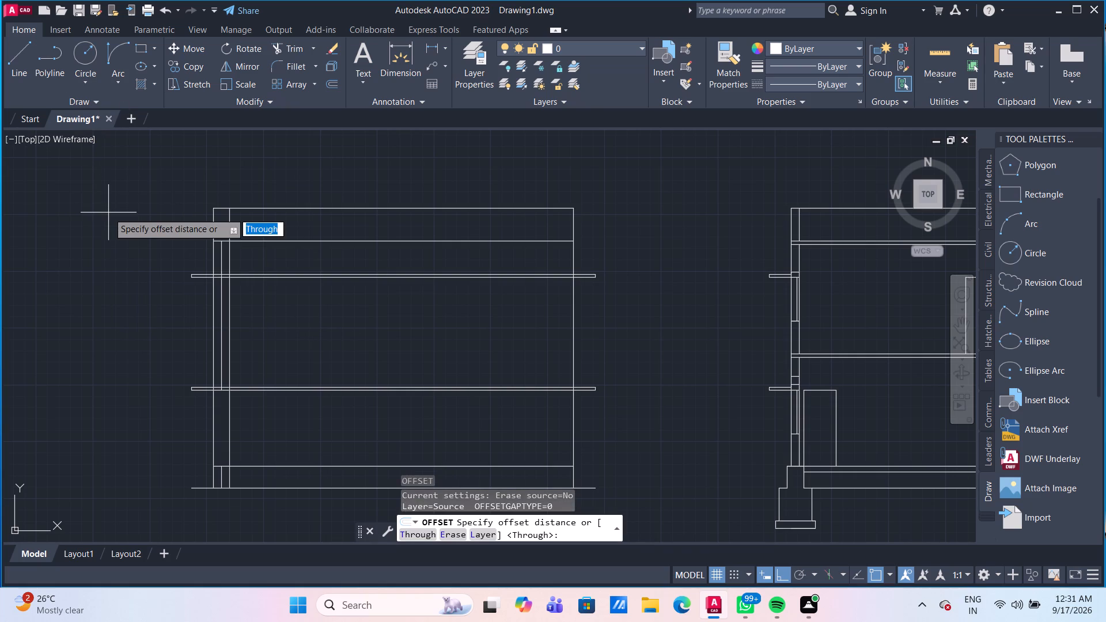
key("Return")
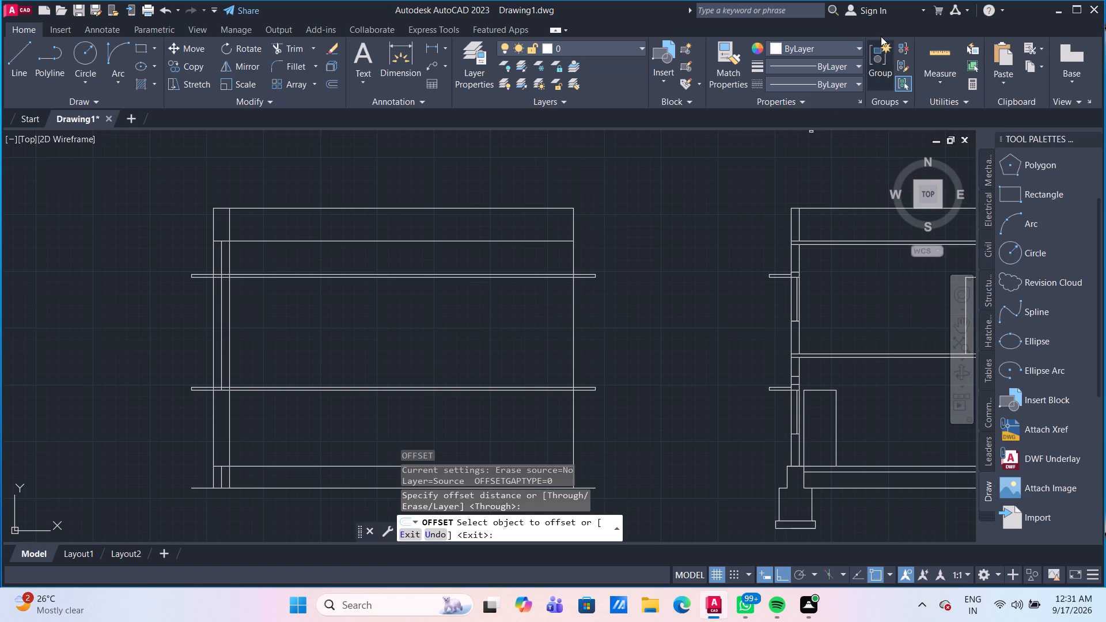
Measure the vertical gap between the roof line and the upper sunshade, and check the spacing around both sunshades.
left_click(931, 51)
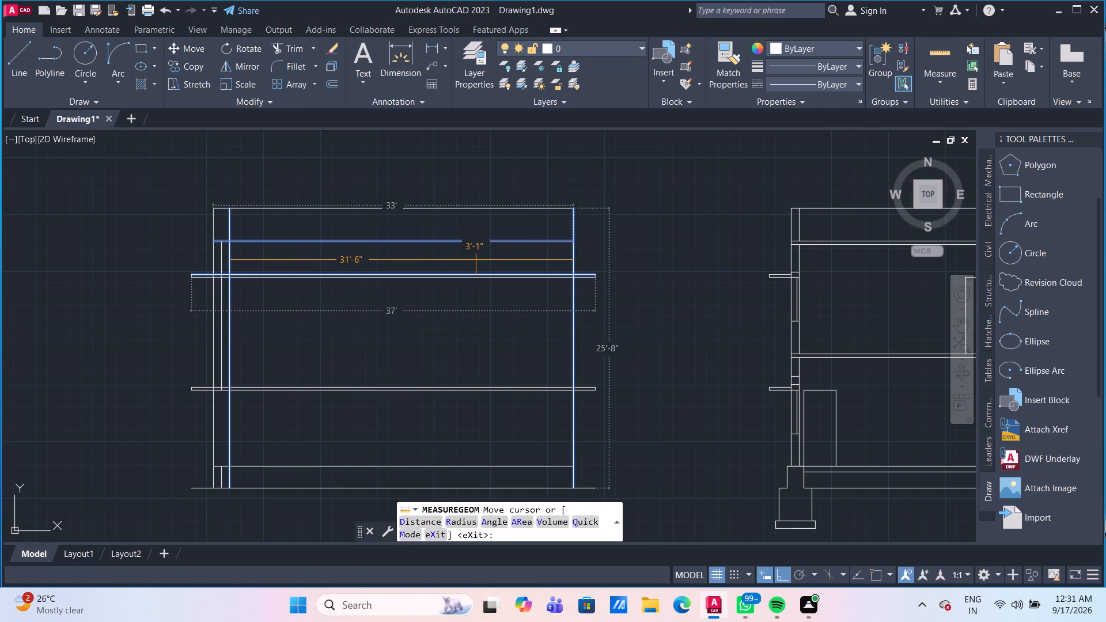
scroll(476, 260, "up", 2)
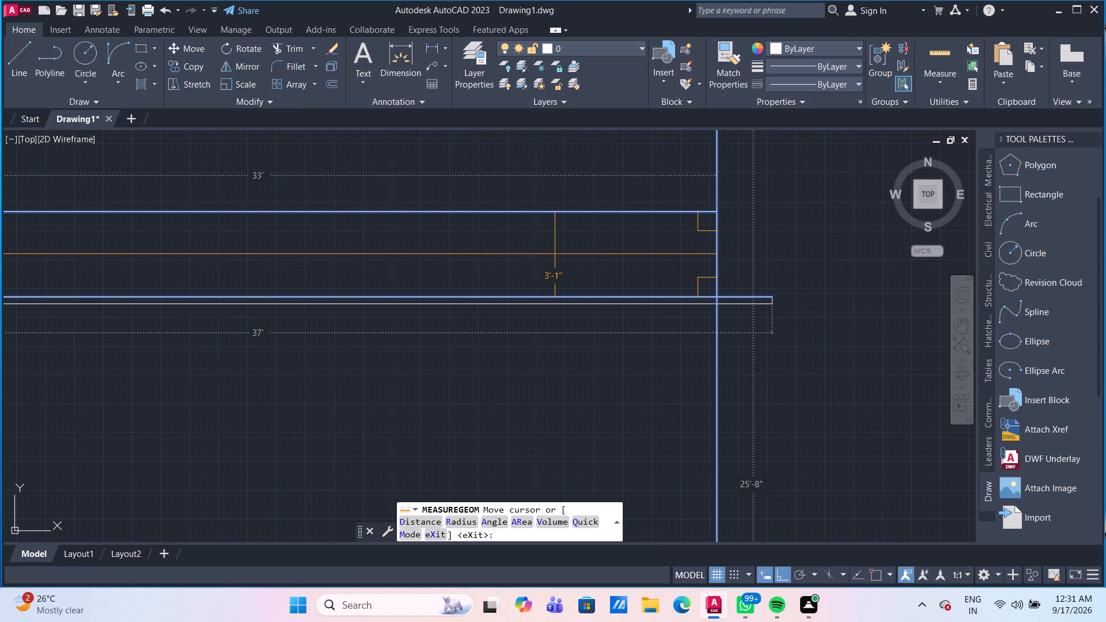
scroll(555, 254, "down", 1)
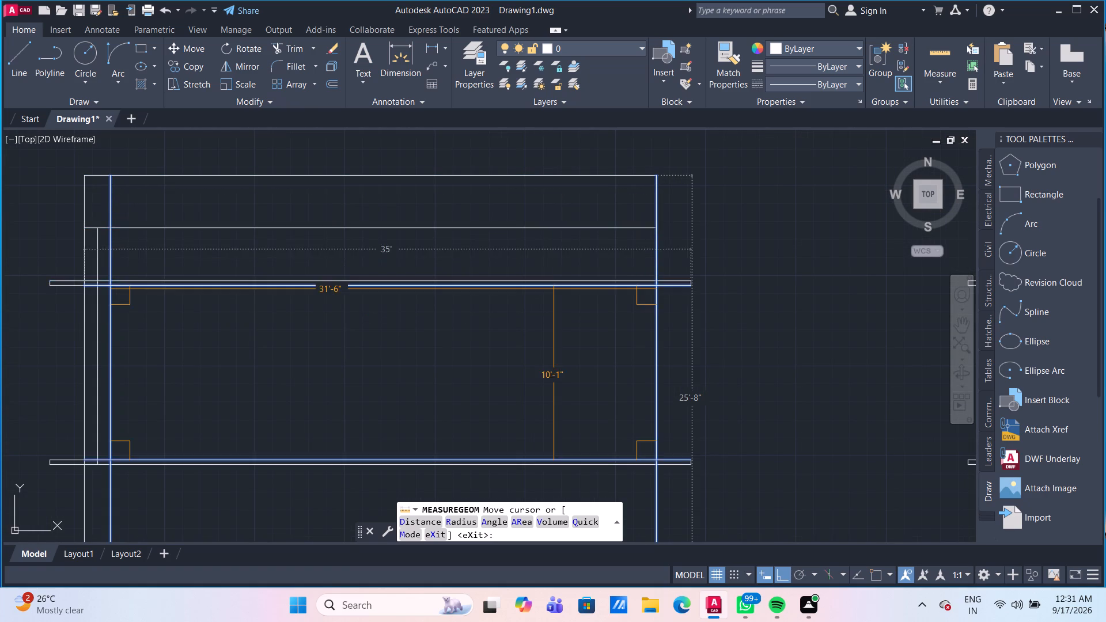
scroll(553, 291, "up", 2)
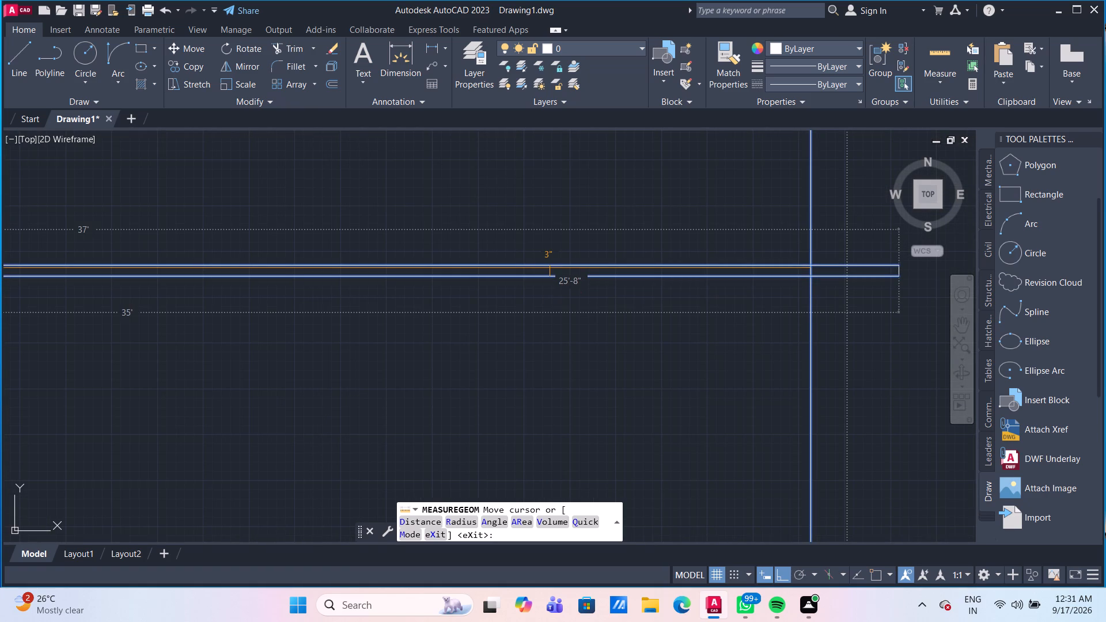
scroll(550, 268, "down", 4)
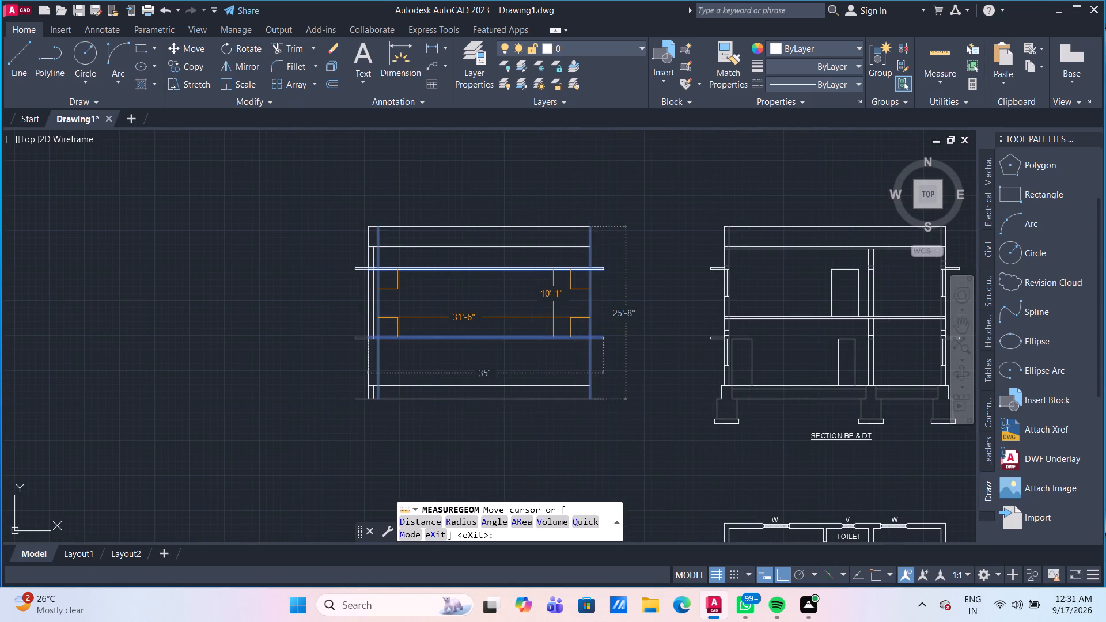
key("Escape")
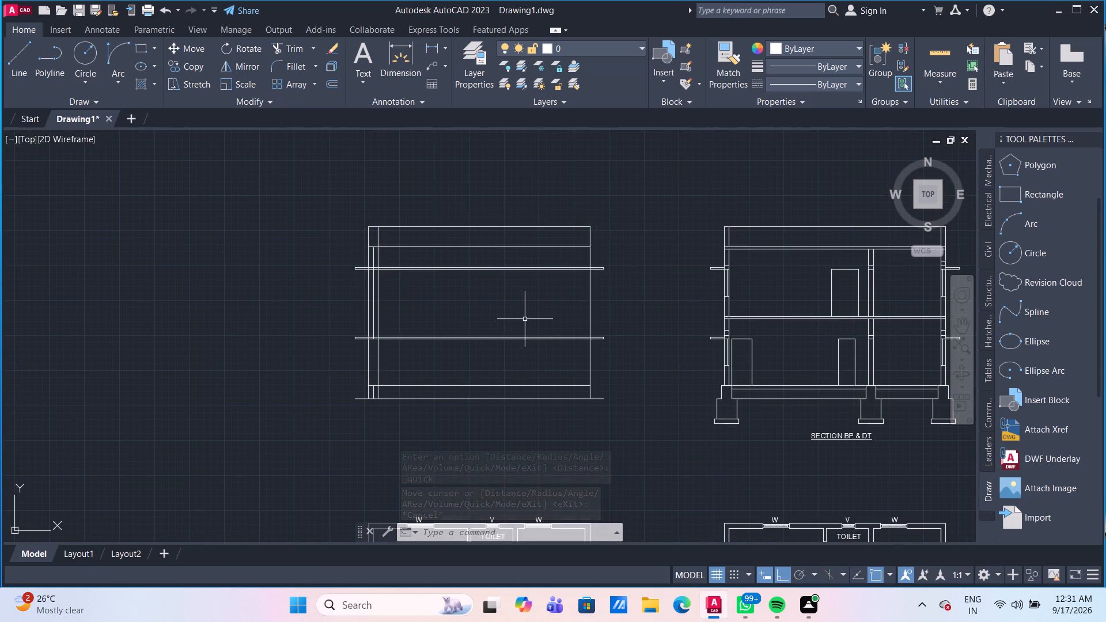
Offset the lower sunshade's top line 3'1" upward to add the first-floor level line.
key("o")
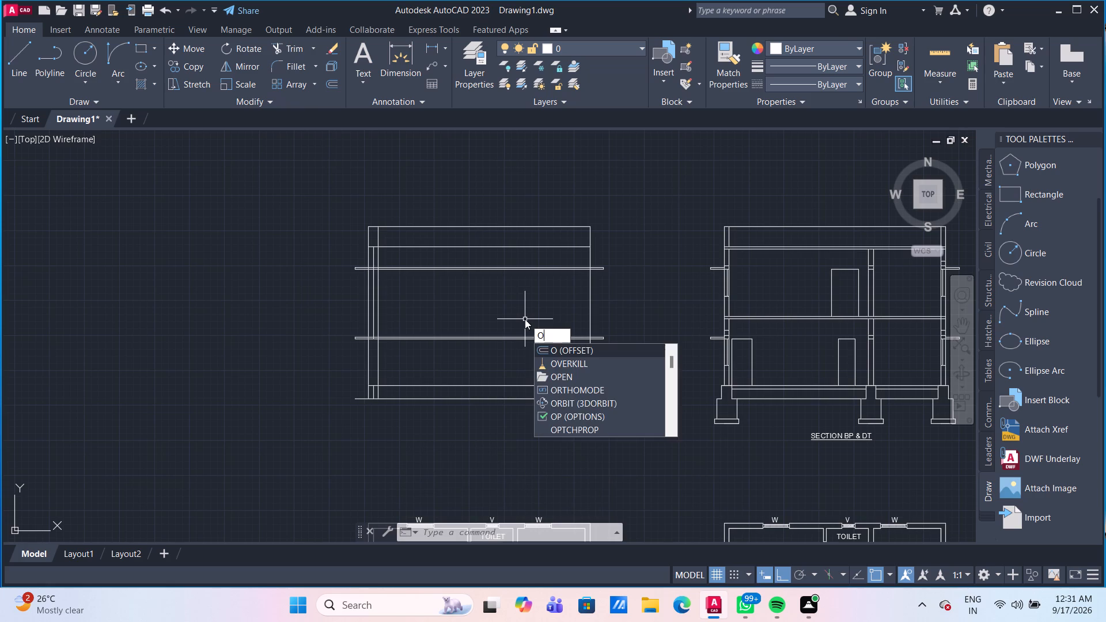
key("Return")
key("Return")
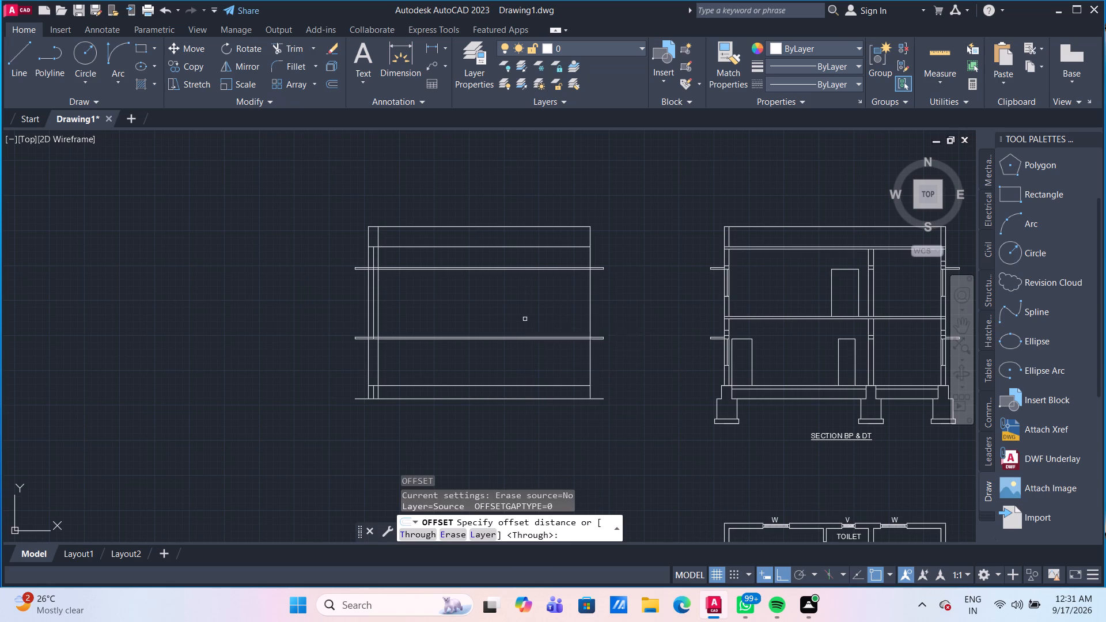
scroll(500, 336, "up", 2)
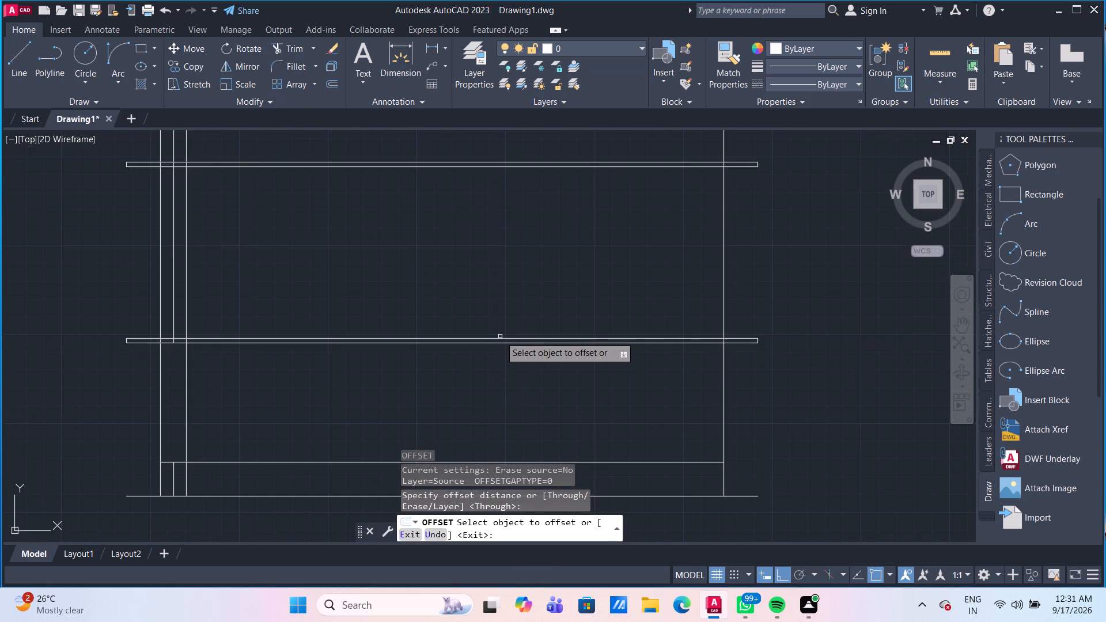
left_click(499, 337)
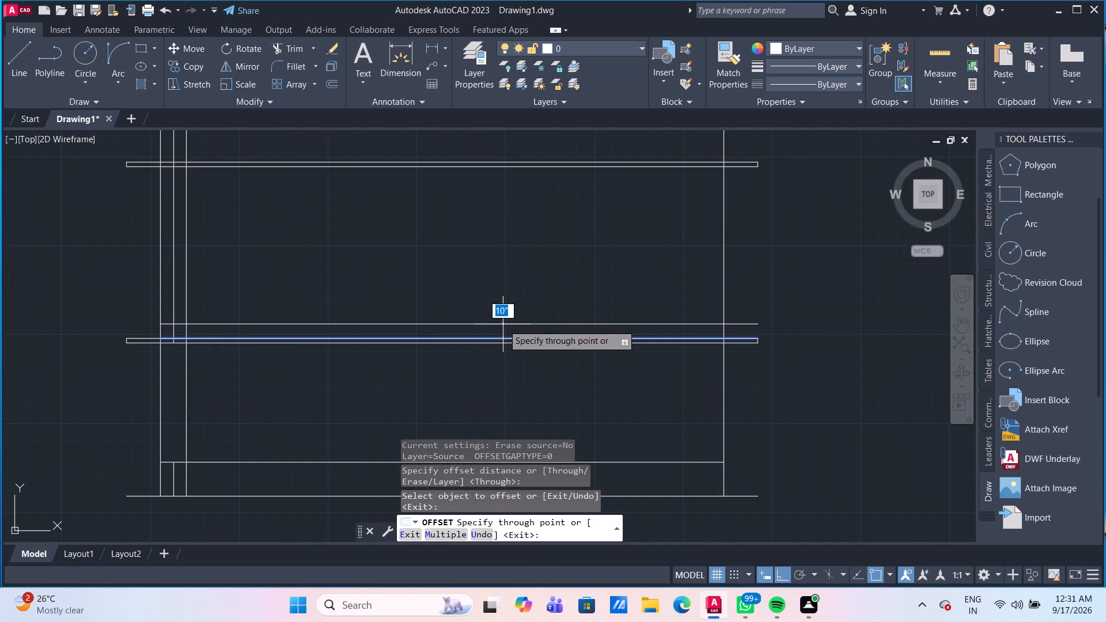
type("3'1\"")
key("Return")
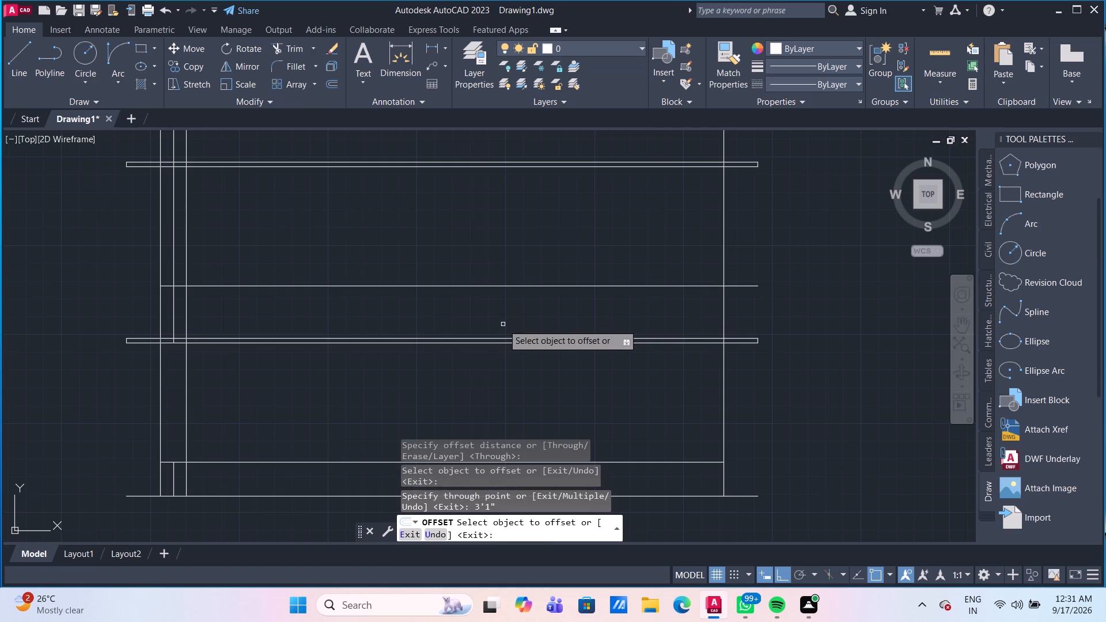
scroll(503, 324, "down", 1)
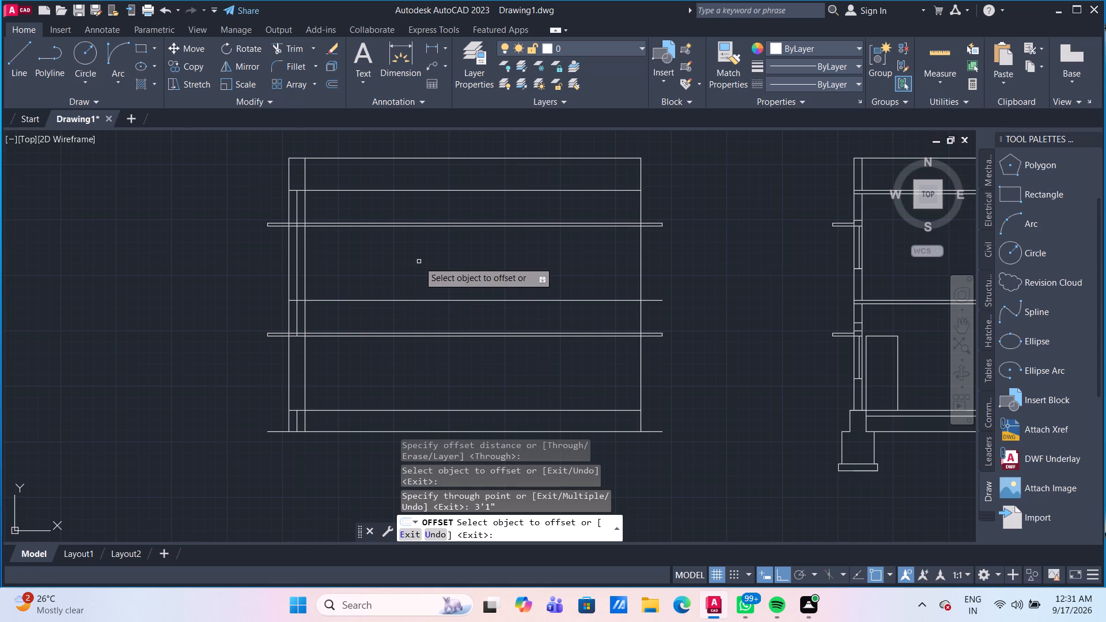
key("Escape")
Trim the left wall's two offset lines between slab and sunshade levels, plus the first-floor level line's overhang beyond the right wall.
type("TR")
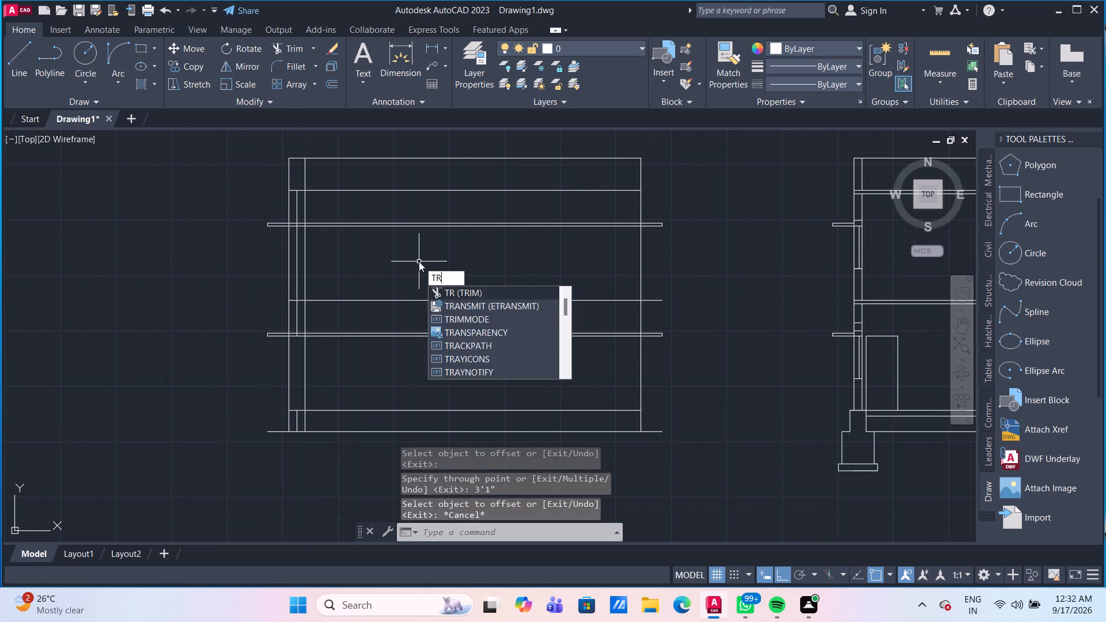
key("Return")
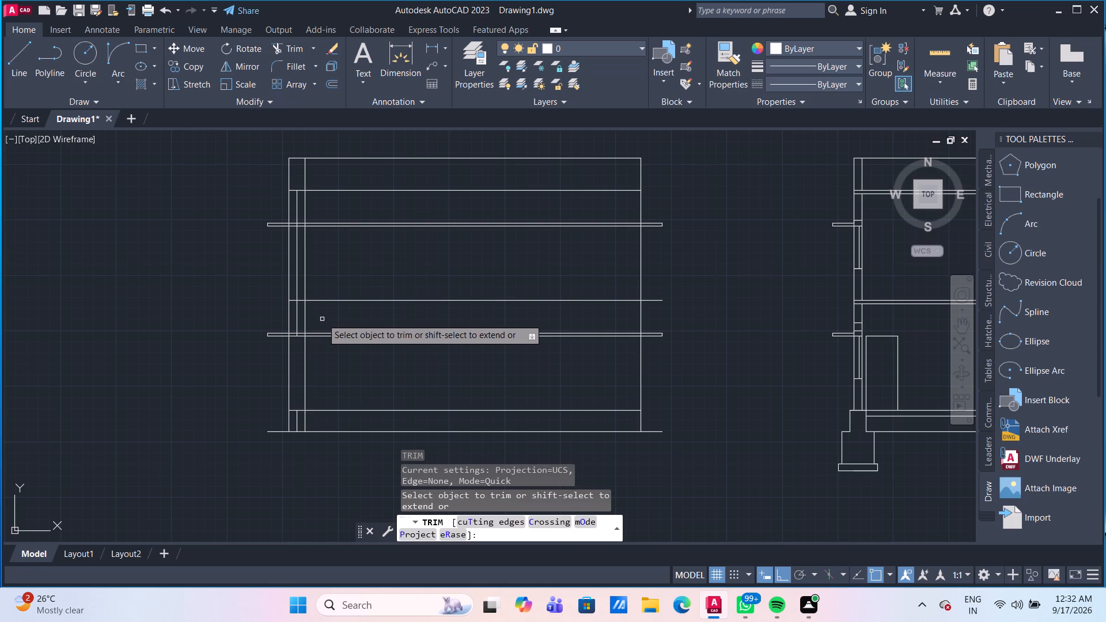
left_click(303, 317)
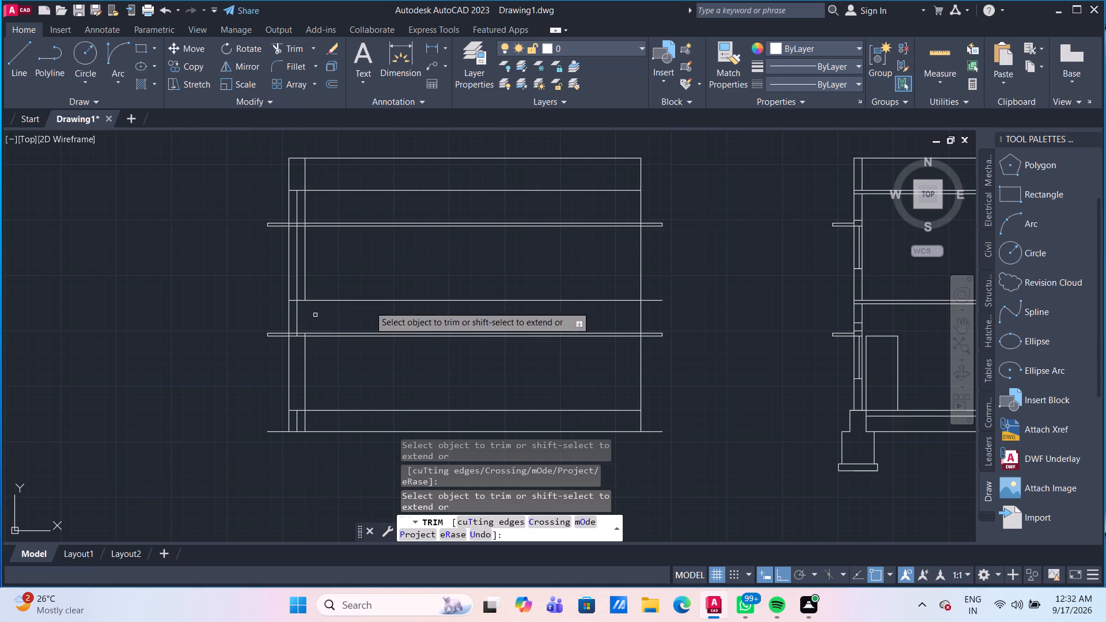
left_click(654, 301)
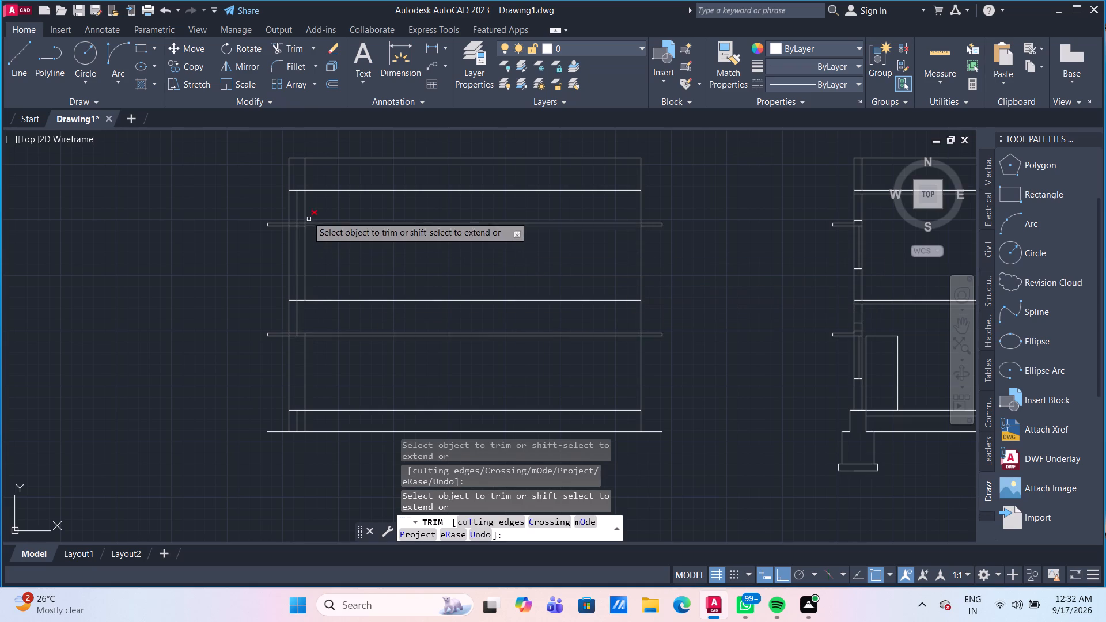
middle_click_drag(324, 257, 347, 297)
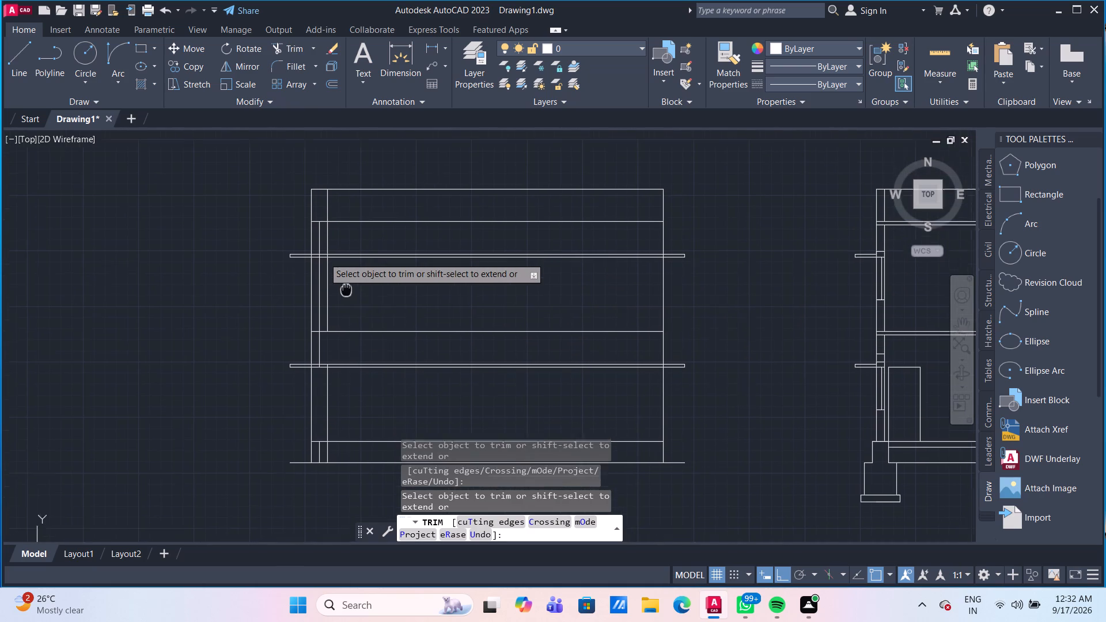
middle_click_drag(347, 297, 349, 302)
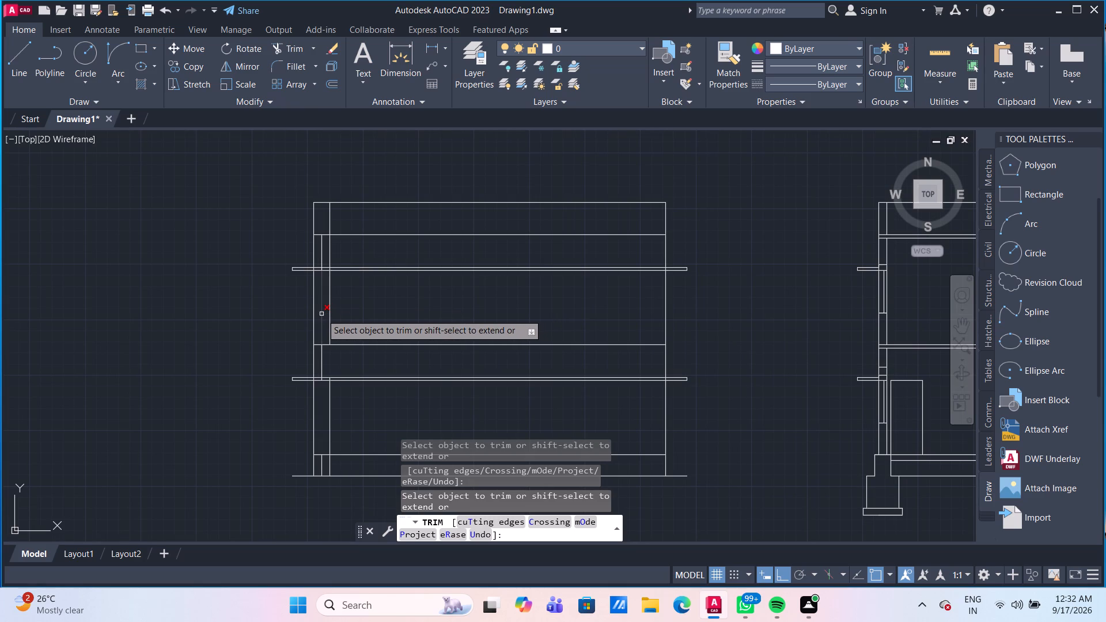
left_click(321, 314)
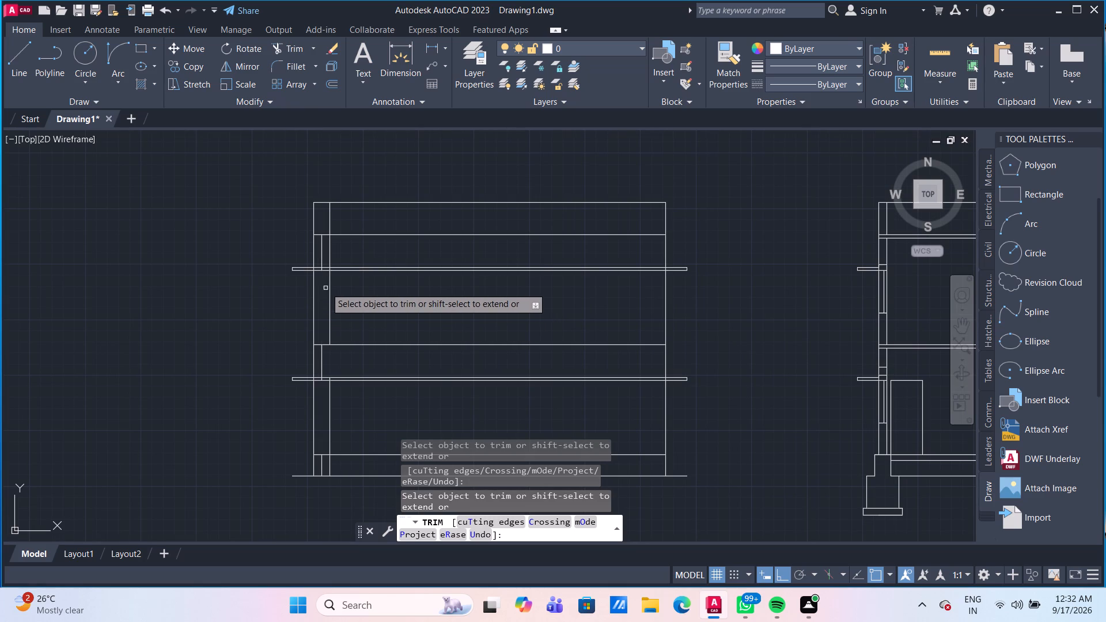
middle_click_drag(386, 246, 395, 295)
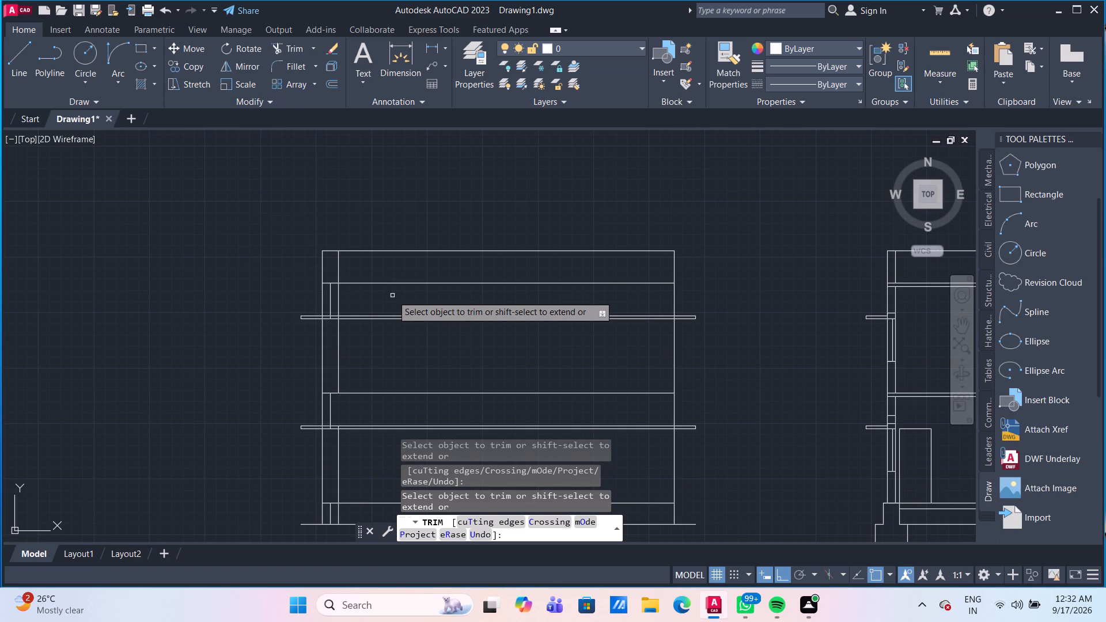
left_click(340, 299)
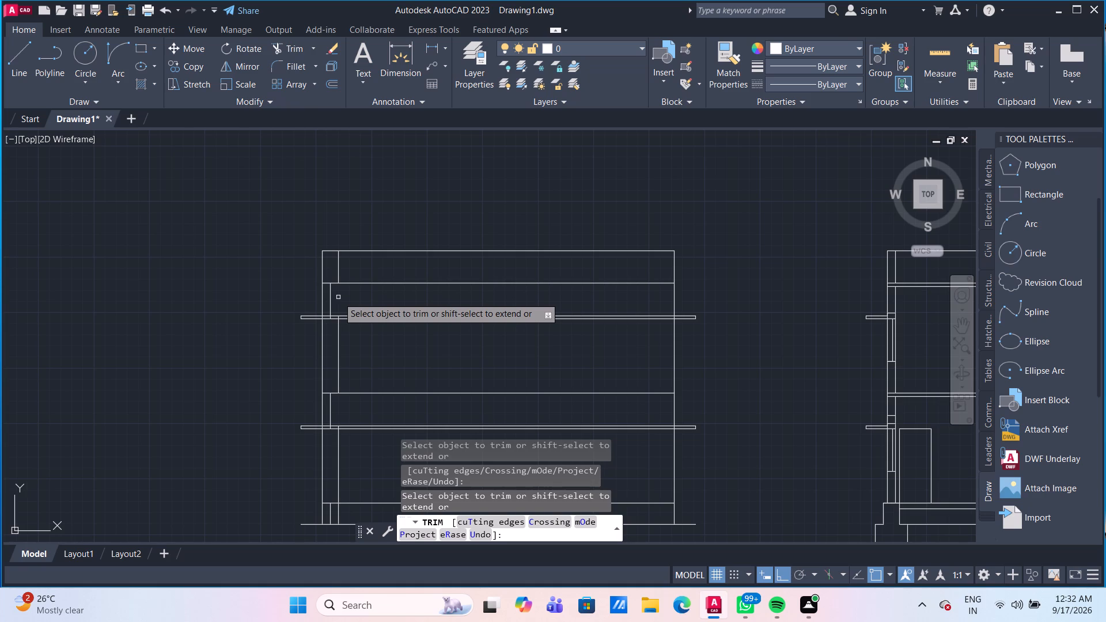
key("Escape")
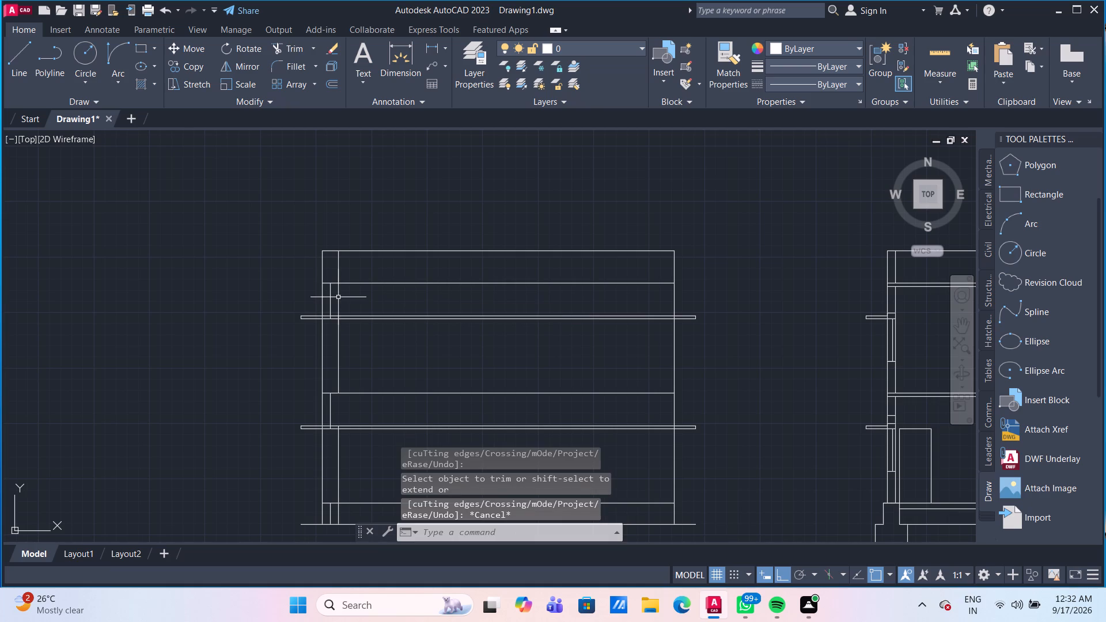
Extend the first 9" offset line up to the parapet top, and delete the second offset line's piece within the parapet band.
type("EX")
key("Return")
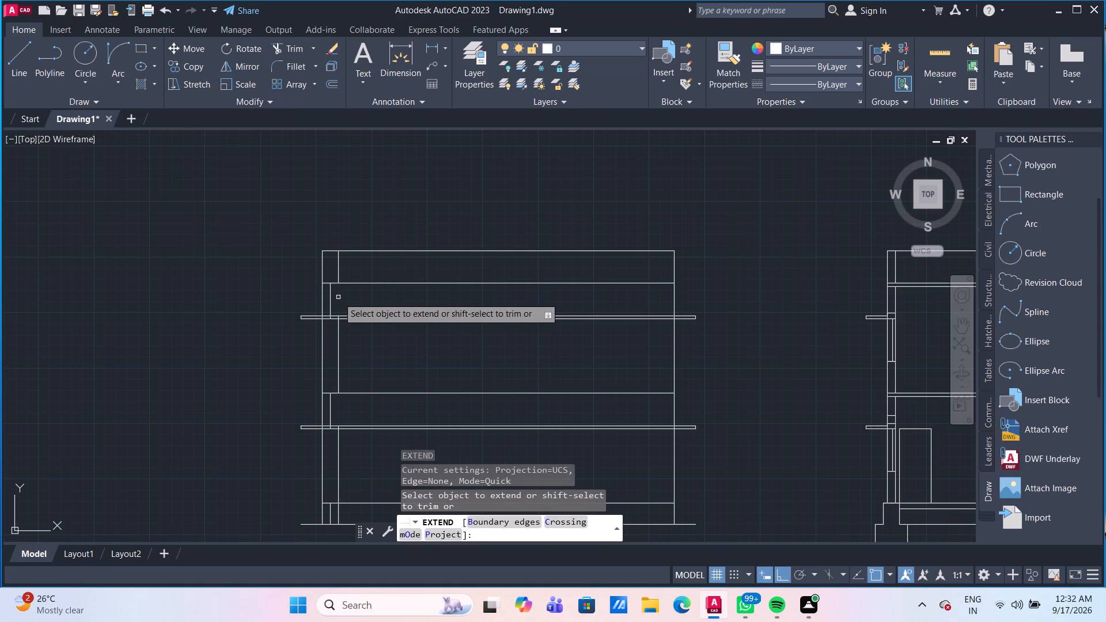
left_click(329, 296)
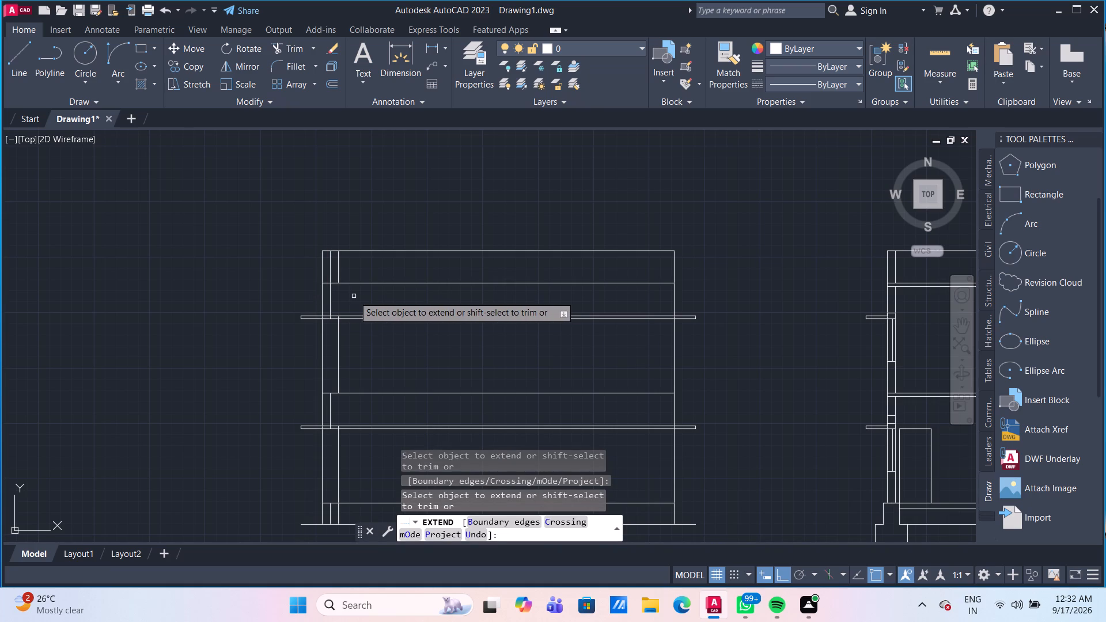
key("Escape")
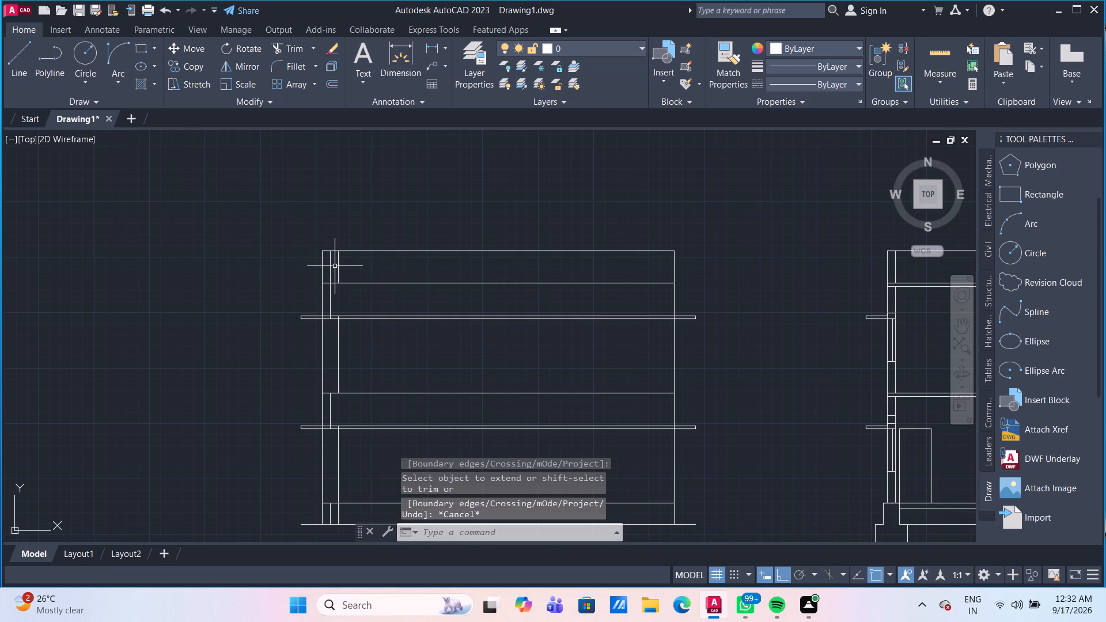
left_click(339, 266)
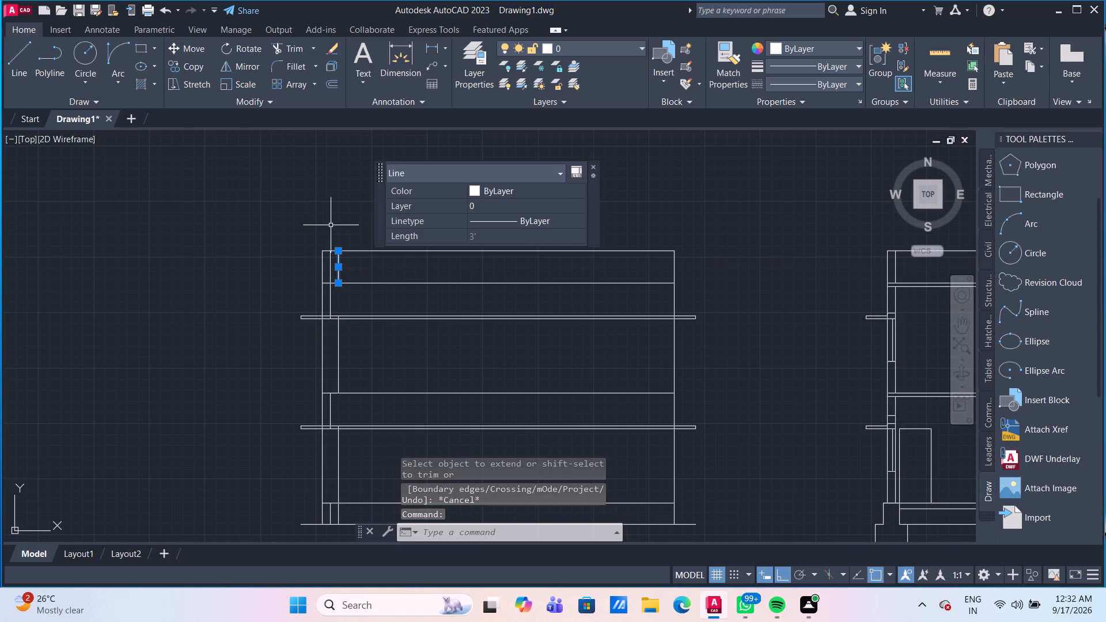
key("Delete")
Trim the first 9" offset line between the roof line and the upper sunshade.
type("TR")
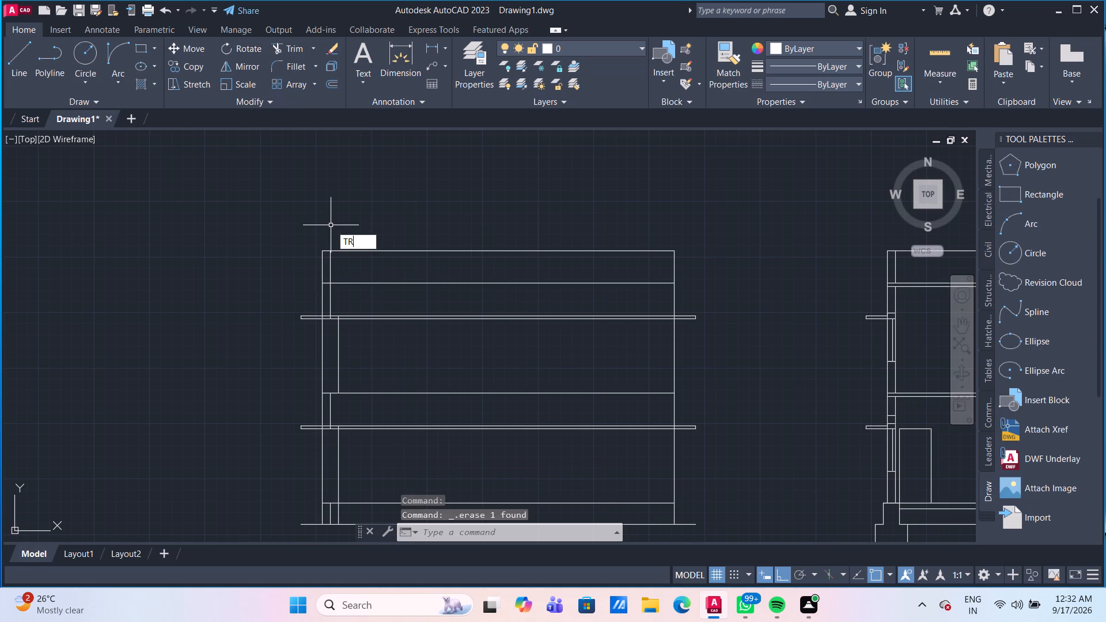
key("Return")
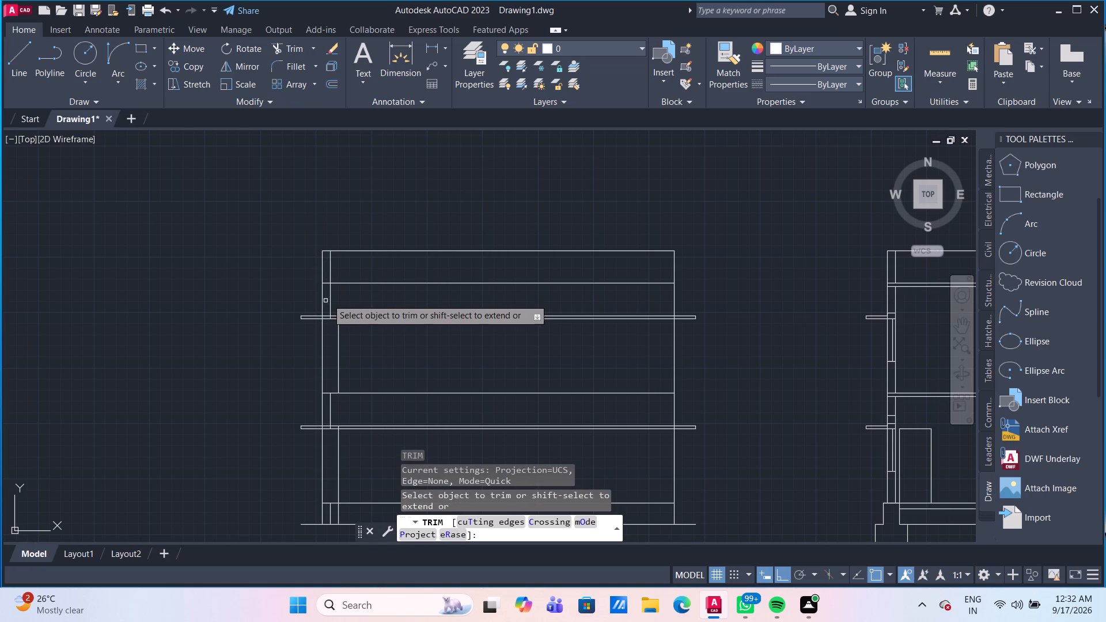
left_click(331, 297)
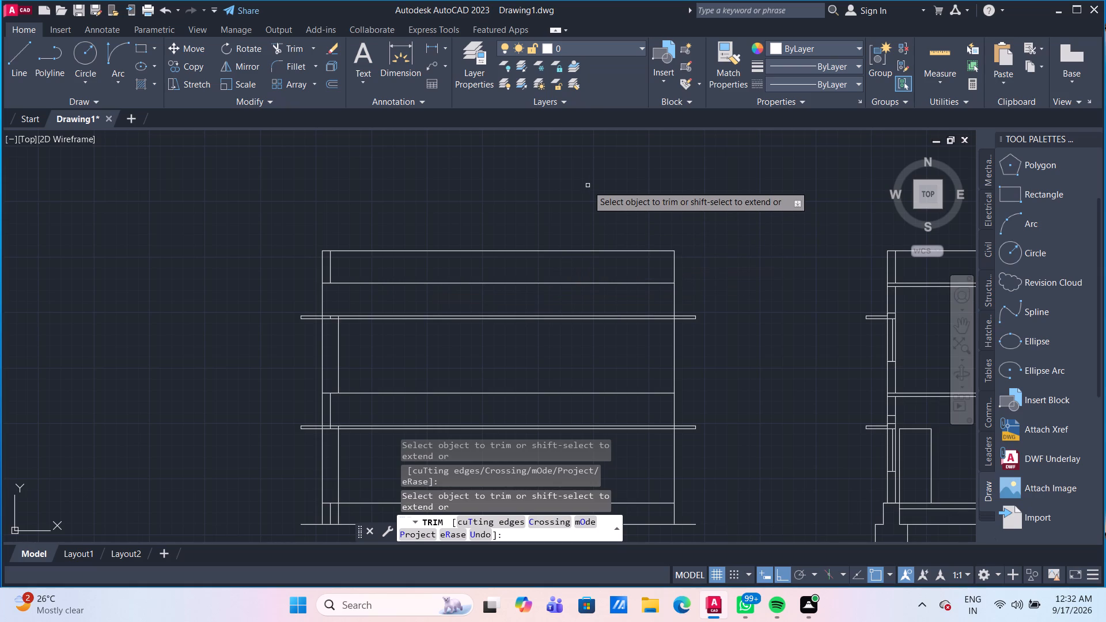
key("Escape")
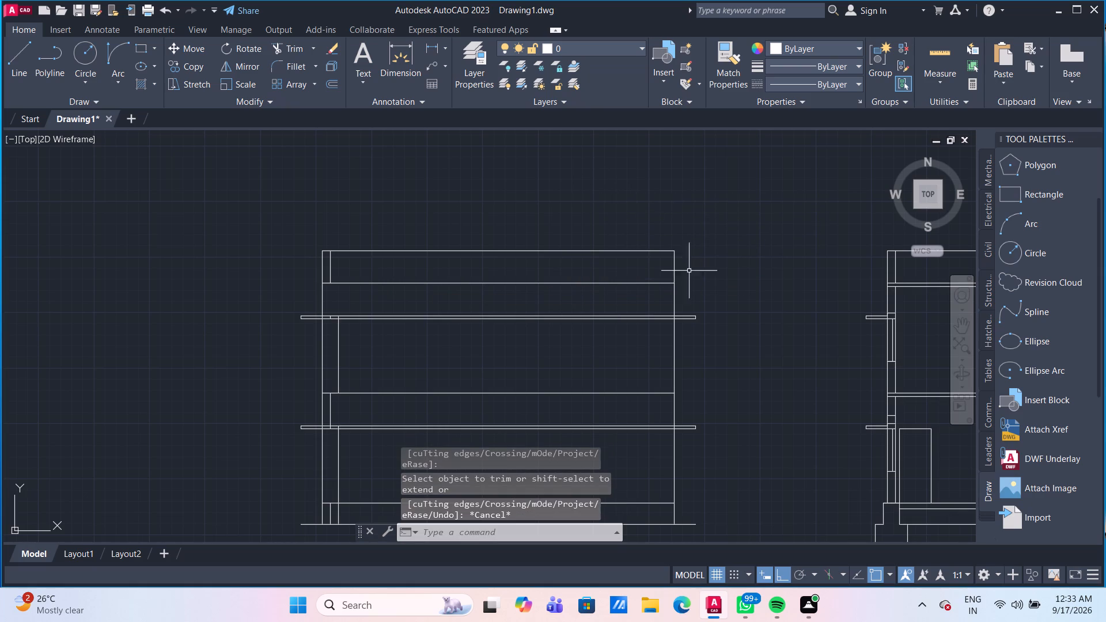
Offset the new view's right outer wall line 9" inward.
middle_click_drag(711, 340, 647, 269)
scroll(684, 299, "down", 1)
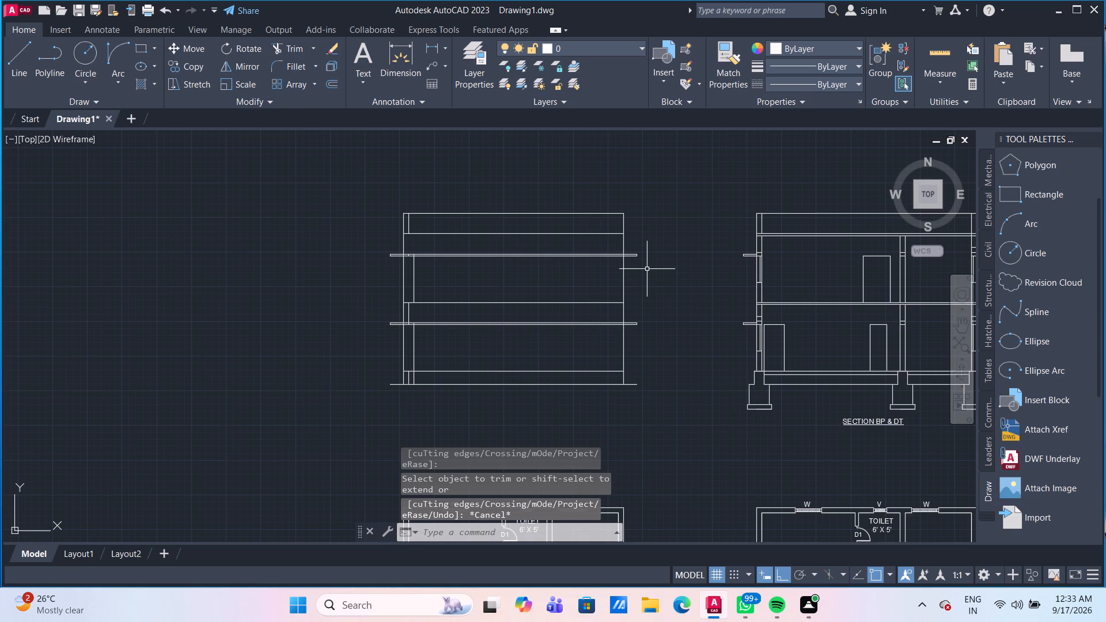
key("o")
key("f")
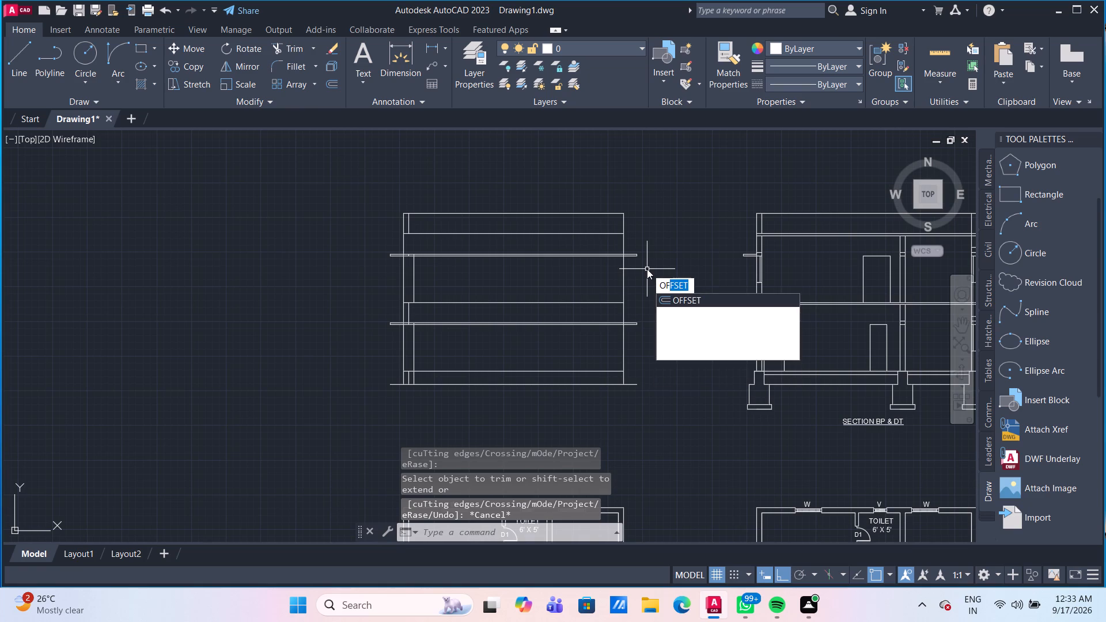
key("Return")
key("Return")
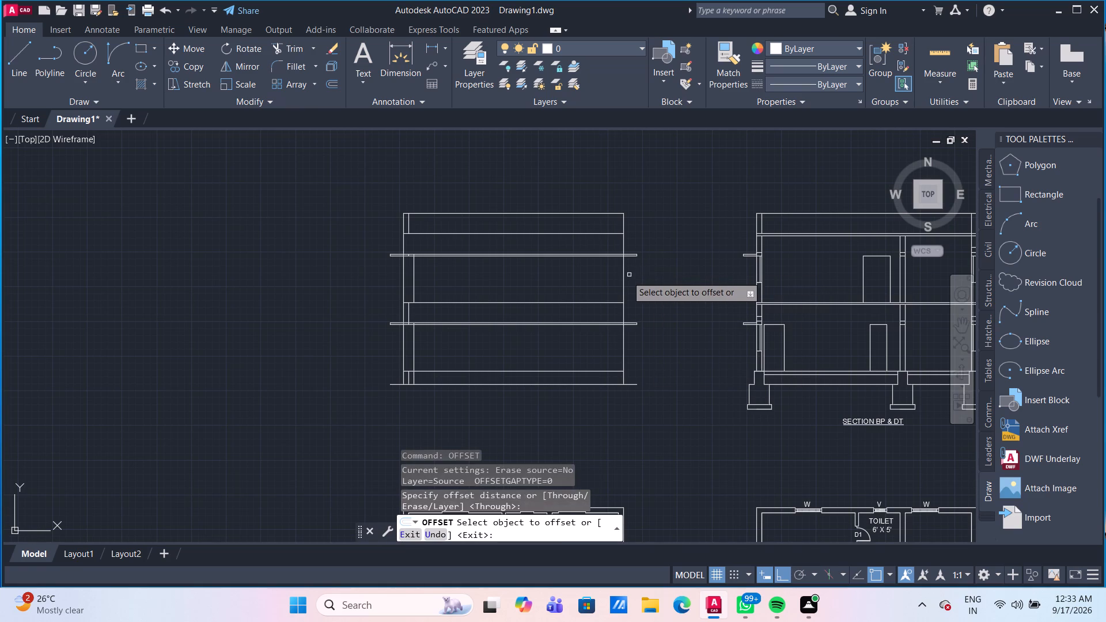
left_click(624, 277)
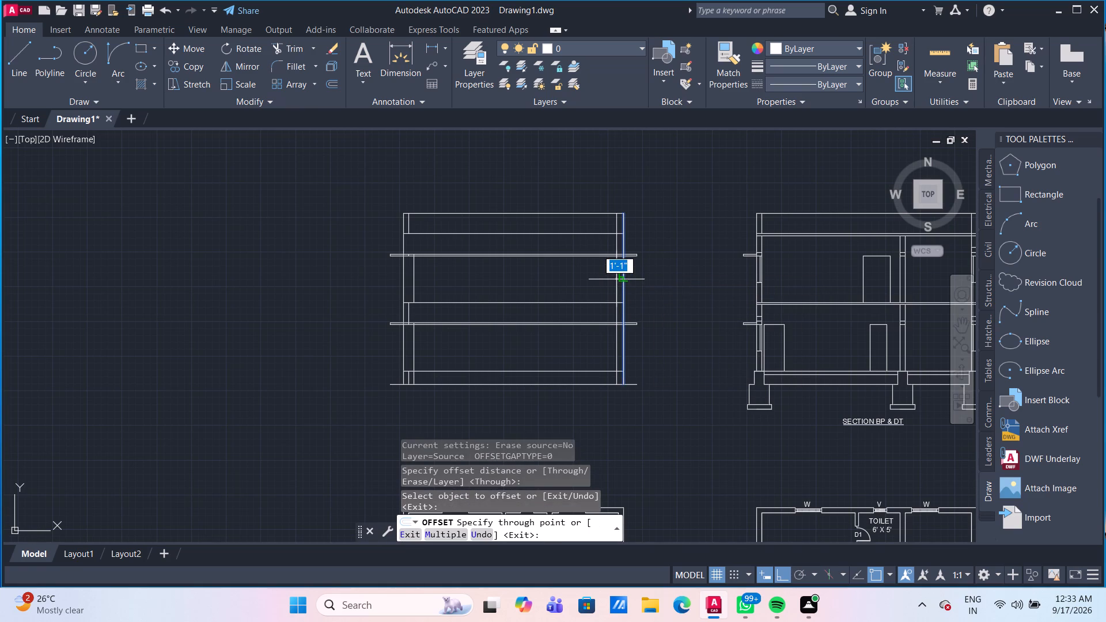
type("9\"")
key("Return")
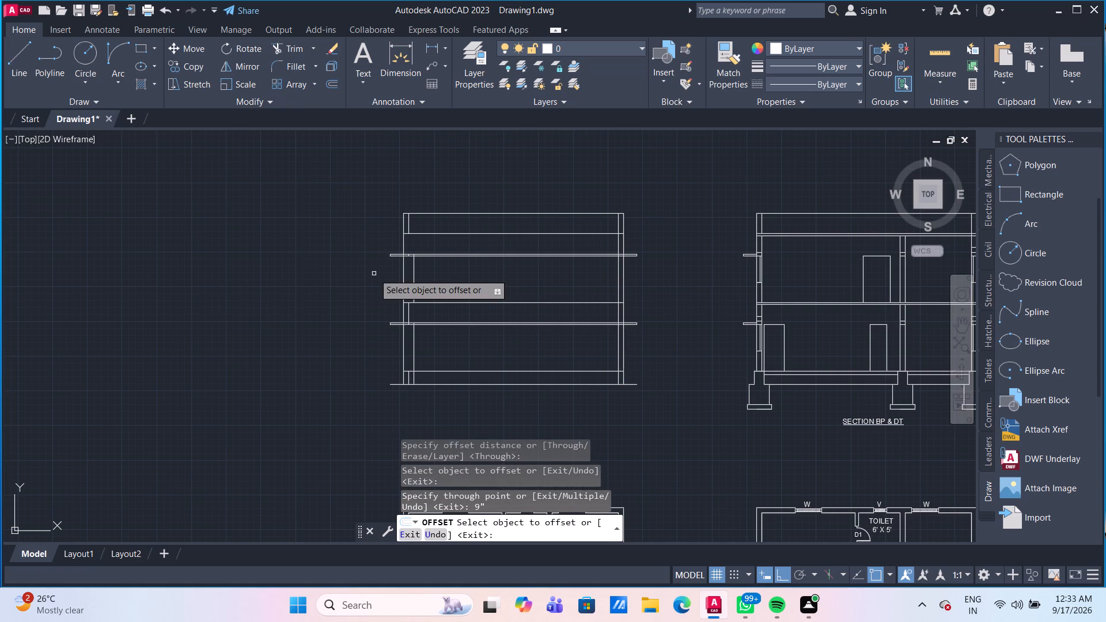
key("Escape")
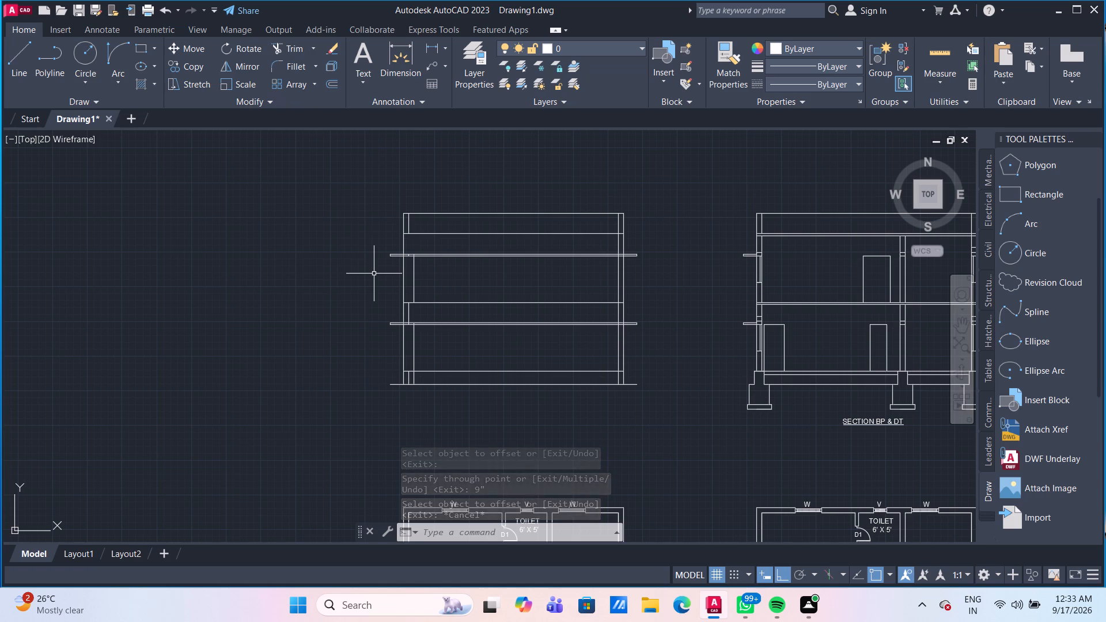
Start the Trim operation for the new view's wall lines.
type("TR")
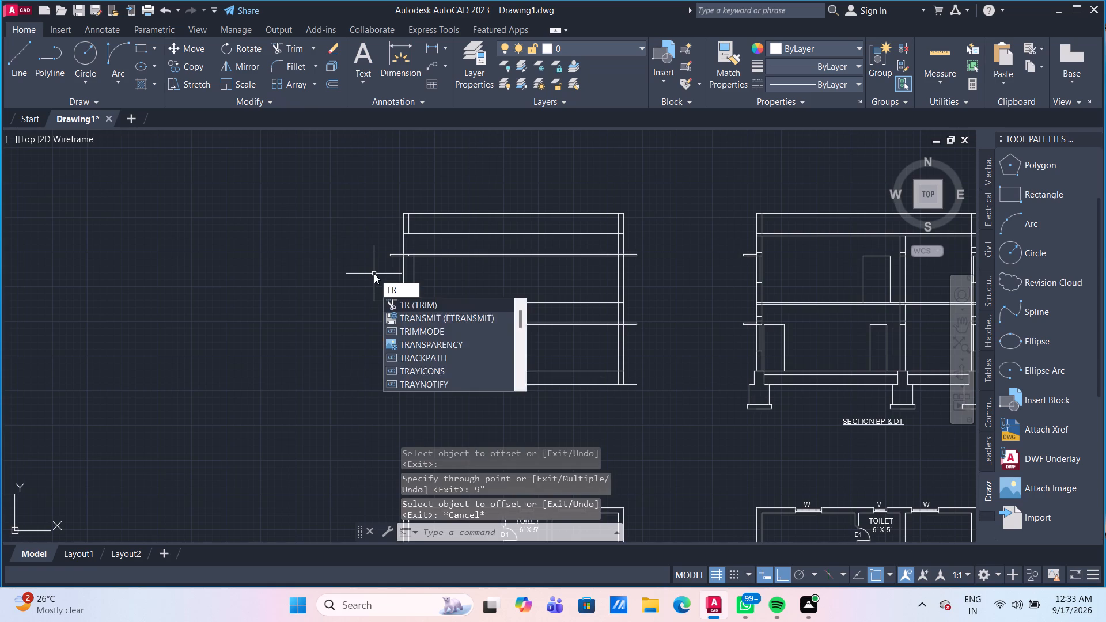
key("Return")
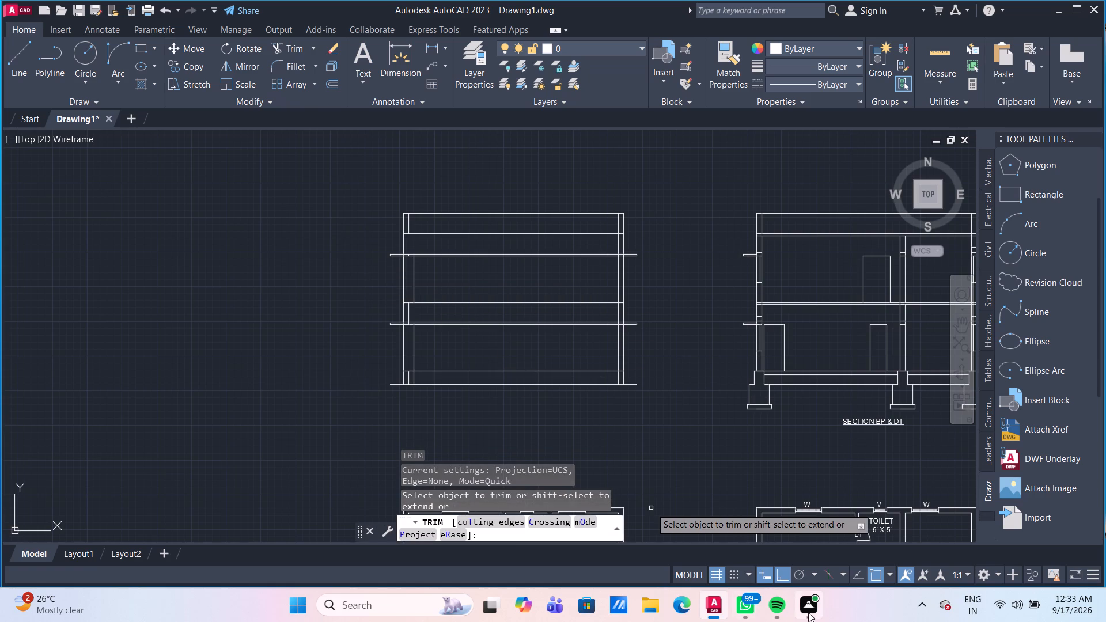
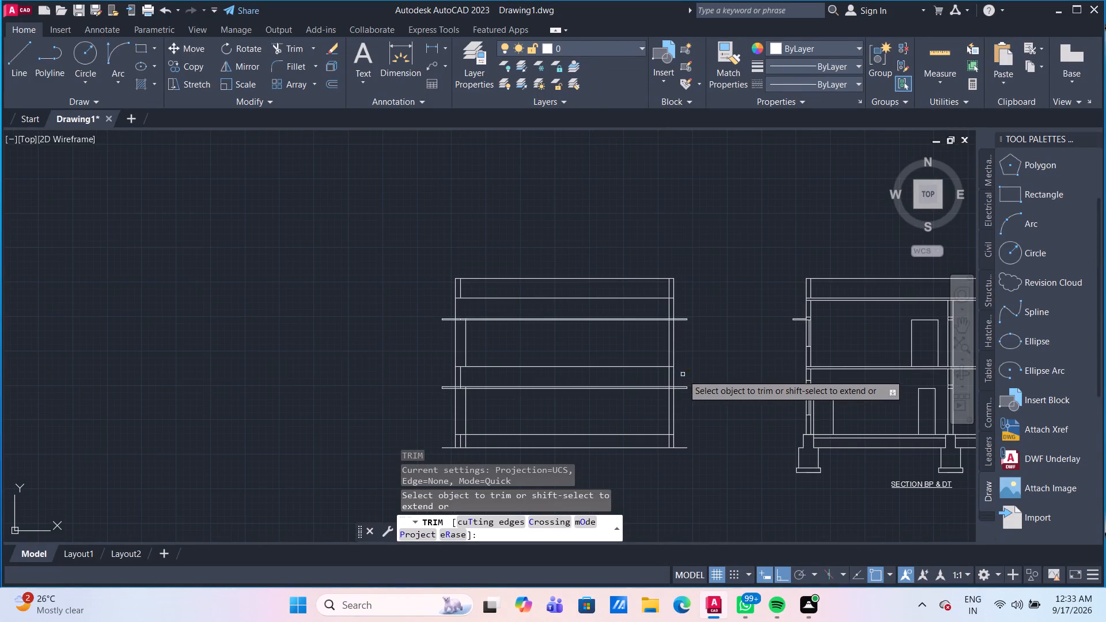
Trim the second left-hand 9" offset line's piece within the new view's plinth band, between the ground line and the floor line.
middle_click_drag(683, 374, 618, 305)
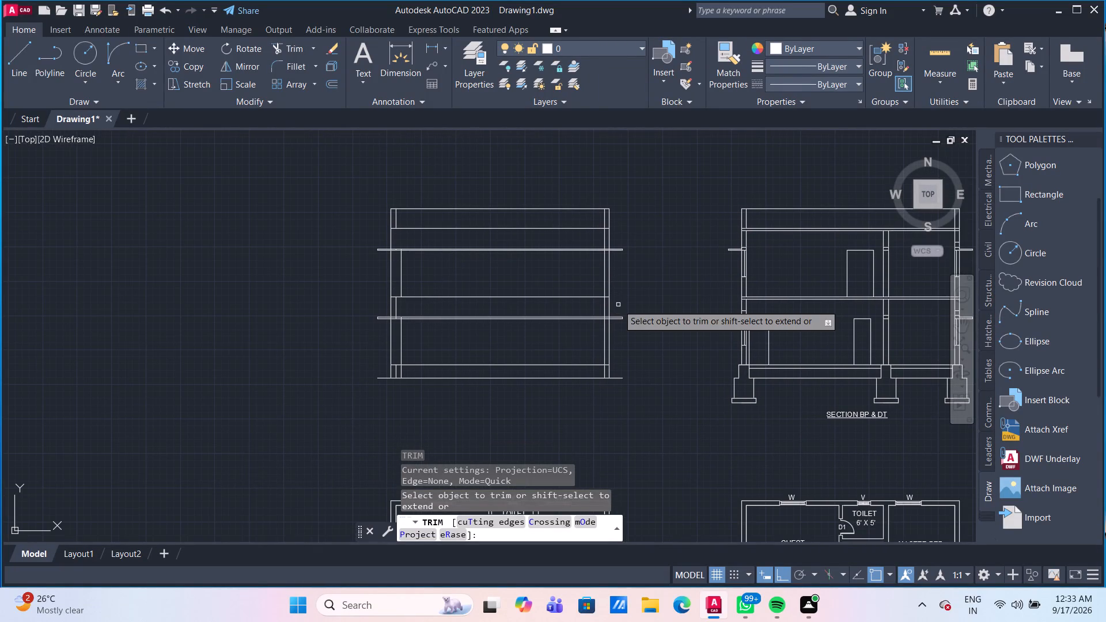
scroll(621, 318, "up", 2)
middle_click_drag(621, 318, 619, 272)
scroll(621, 318, "down", 1)
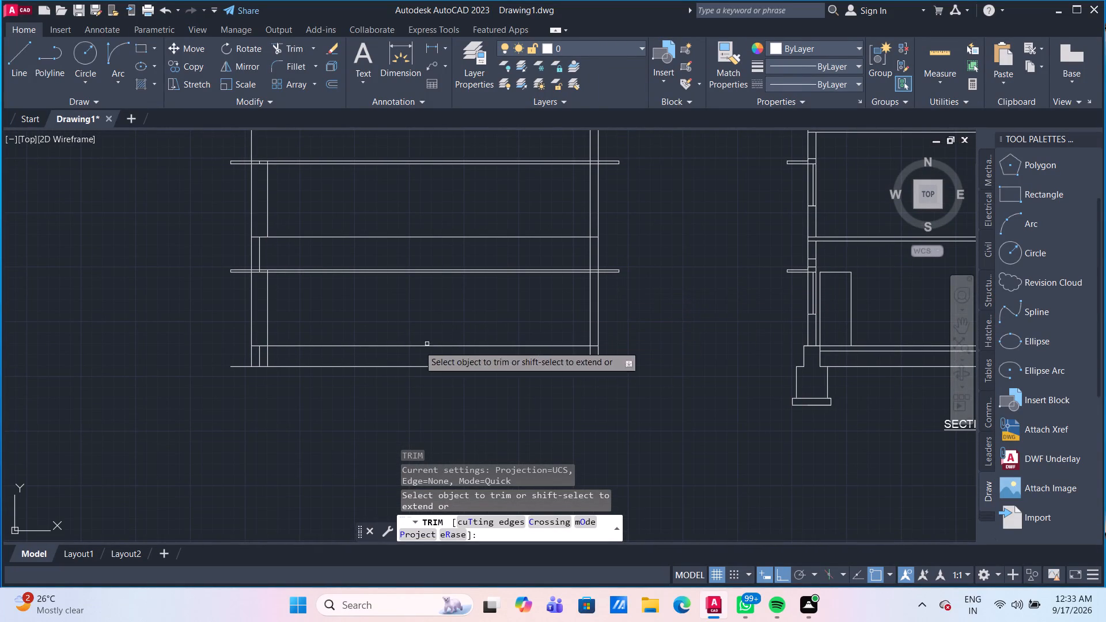
left_click(266, 358)
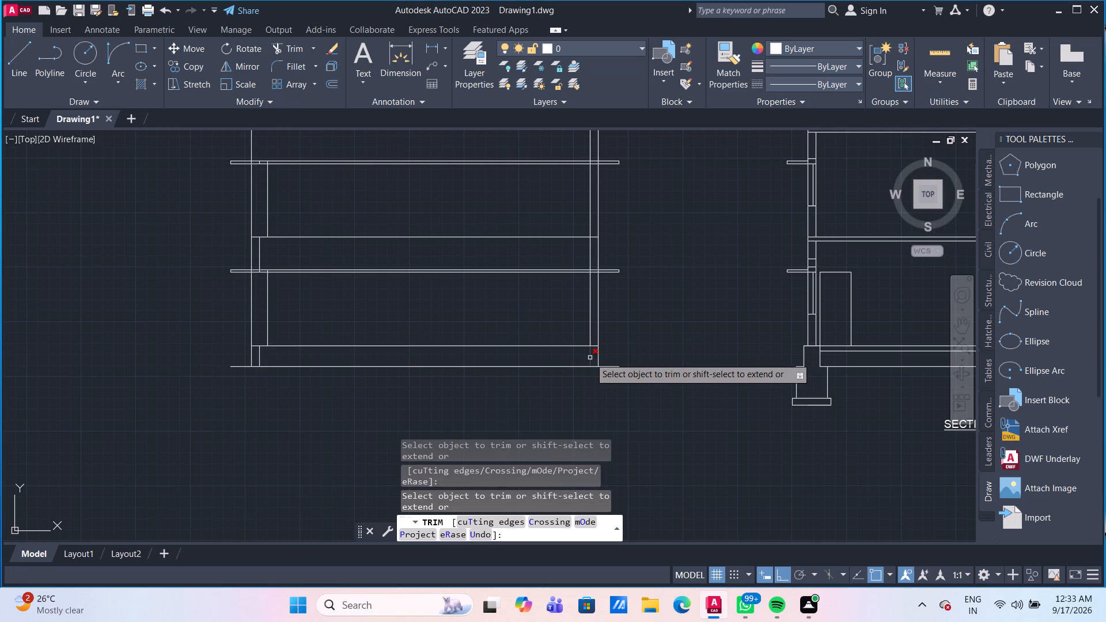
Trim the right wall's inner offset line from the ground line up to the lower sunshade.
left_click(590, 358)
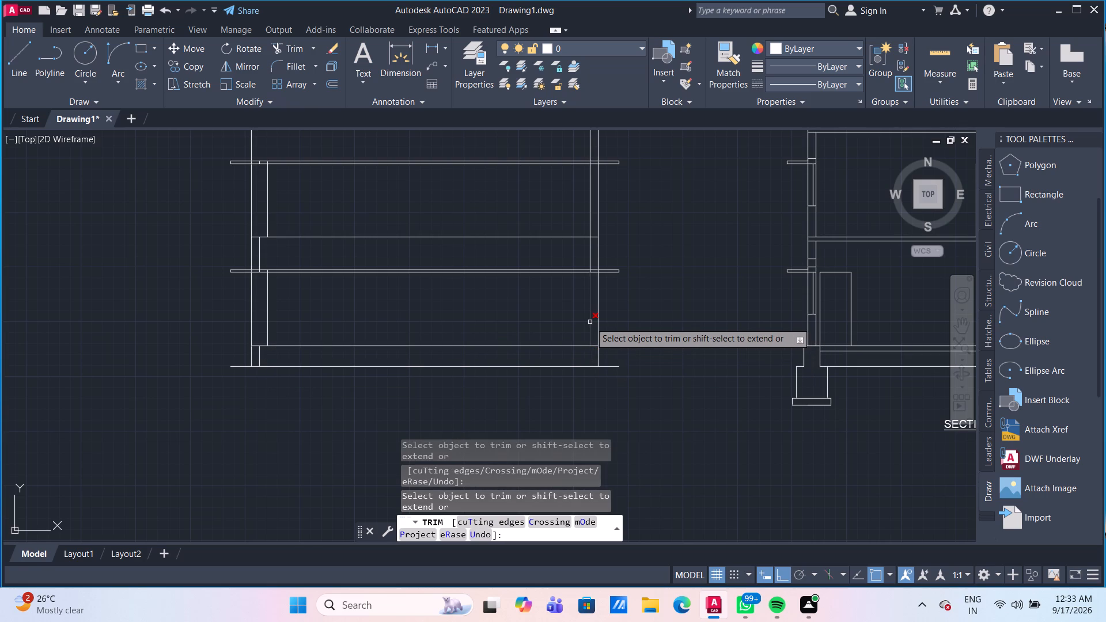
left_click(590, 322)
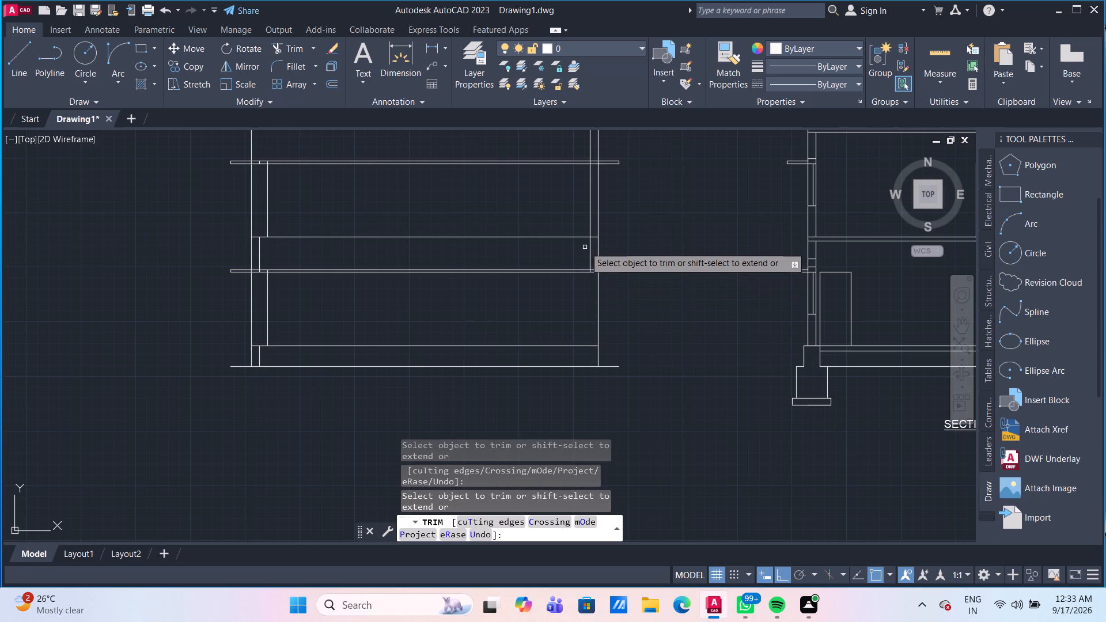
middle_click_drag(586, 245, 531, 316)
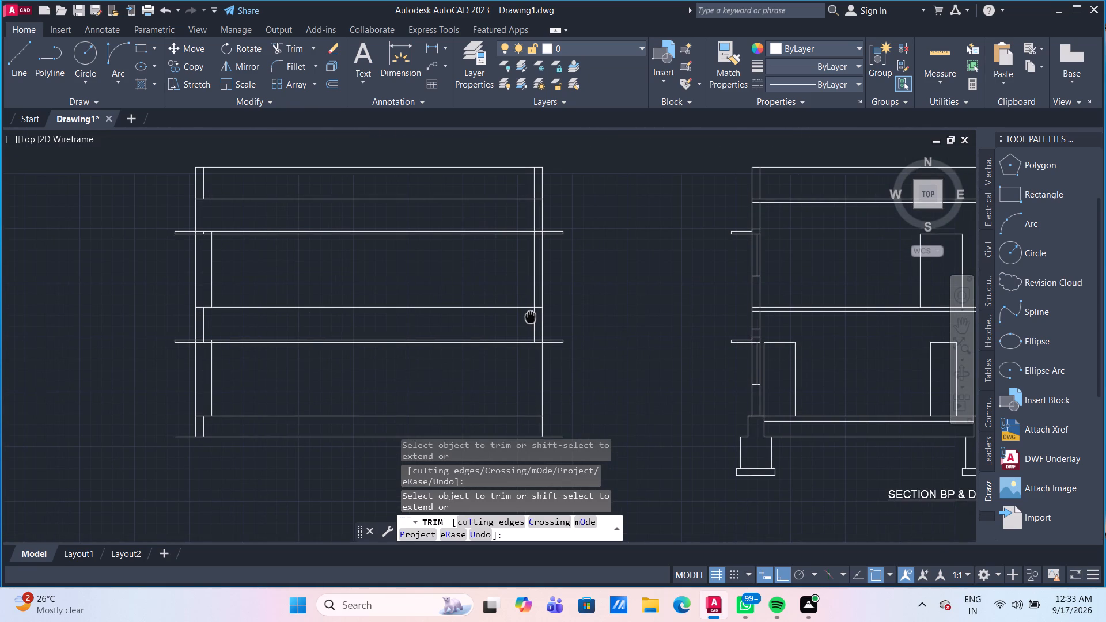
middle_click_drag(531, 316, 529, 317)
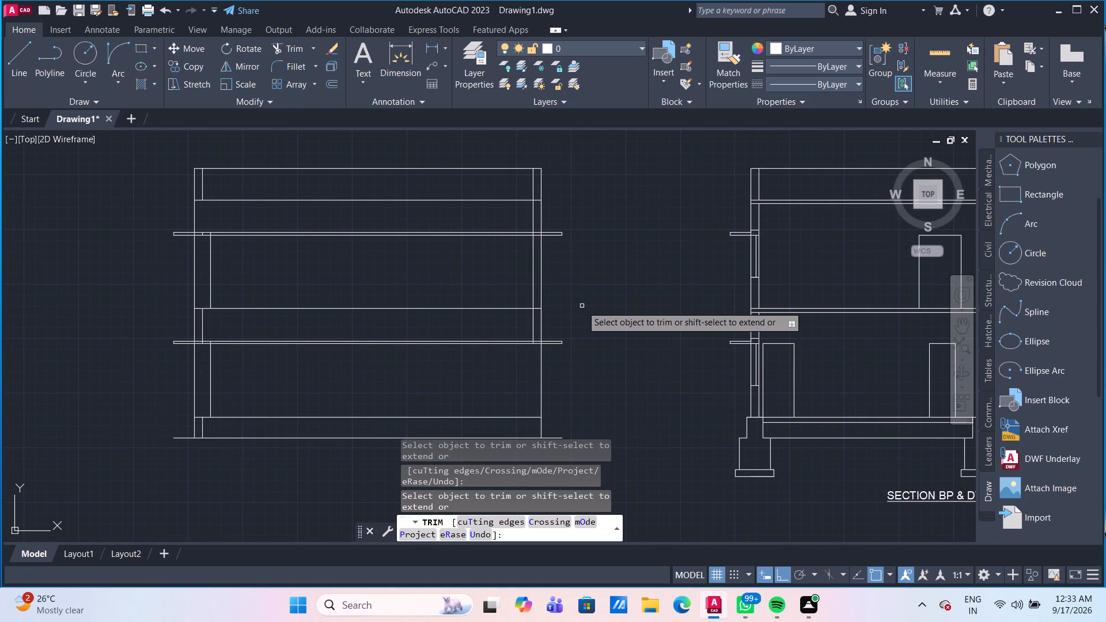
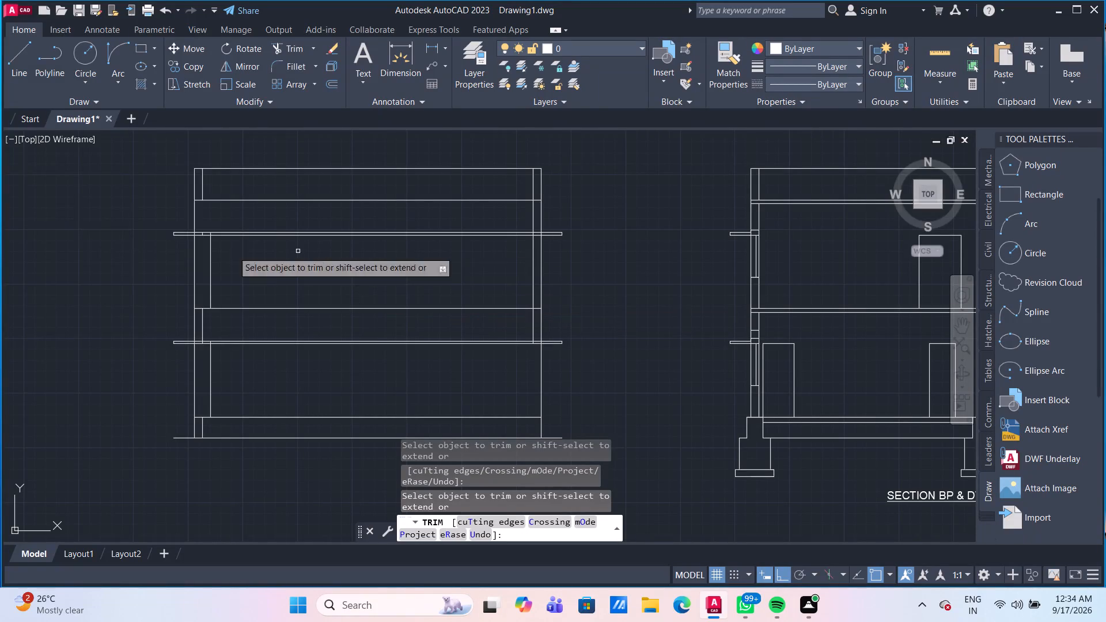
Draw a 53' horizontal line from the first-floor slab underside in SECTION BP & DT to the new view's outer left wall line.
left_click(17, 59)
scroll(800, 339, "up", 2)
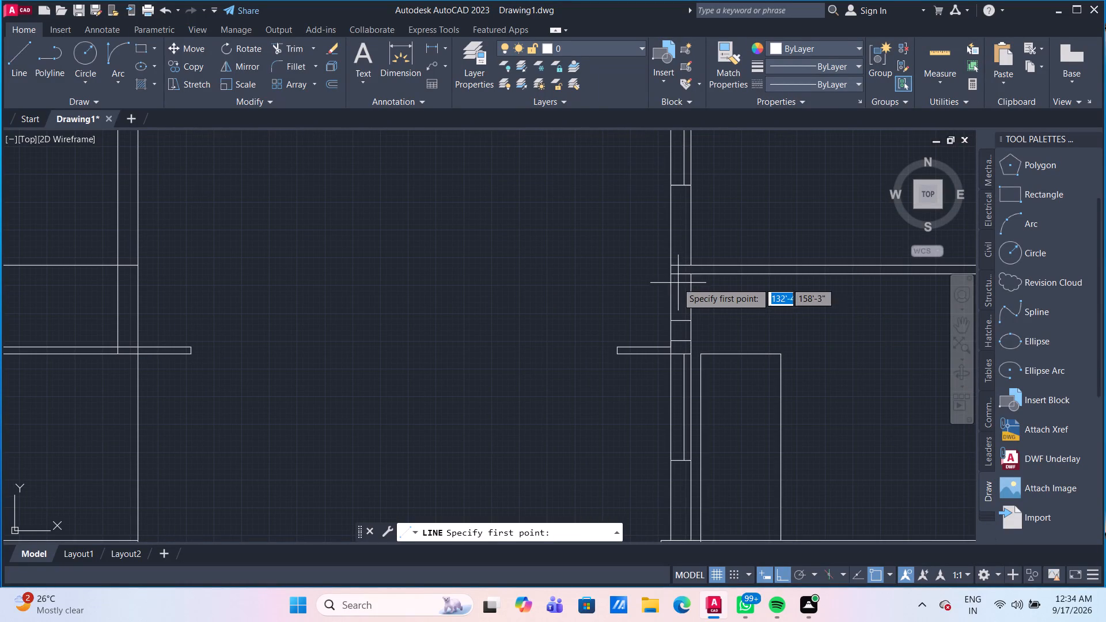
left_click(668, 272)
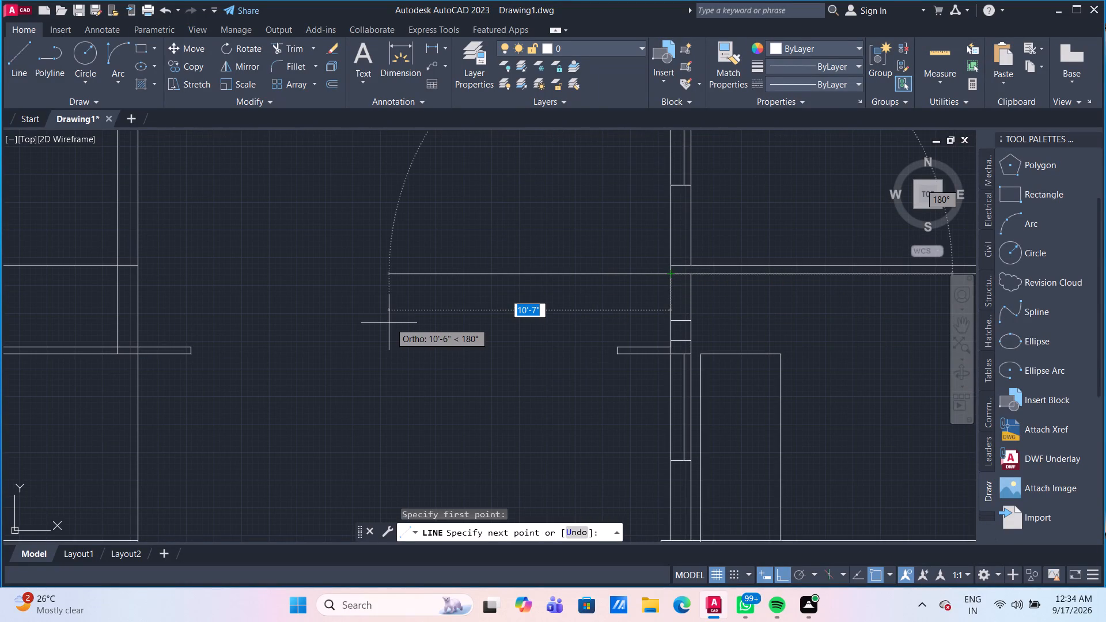
scroll(264, 312, "down", 1)
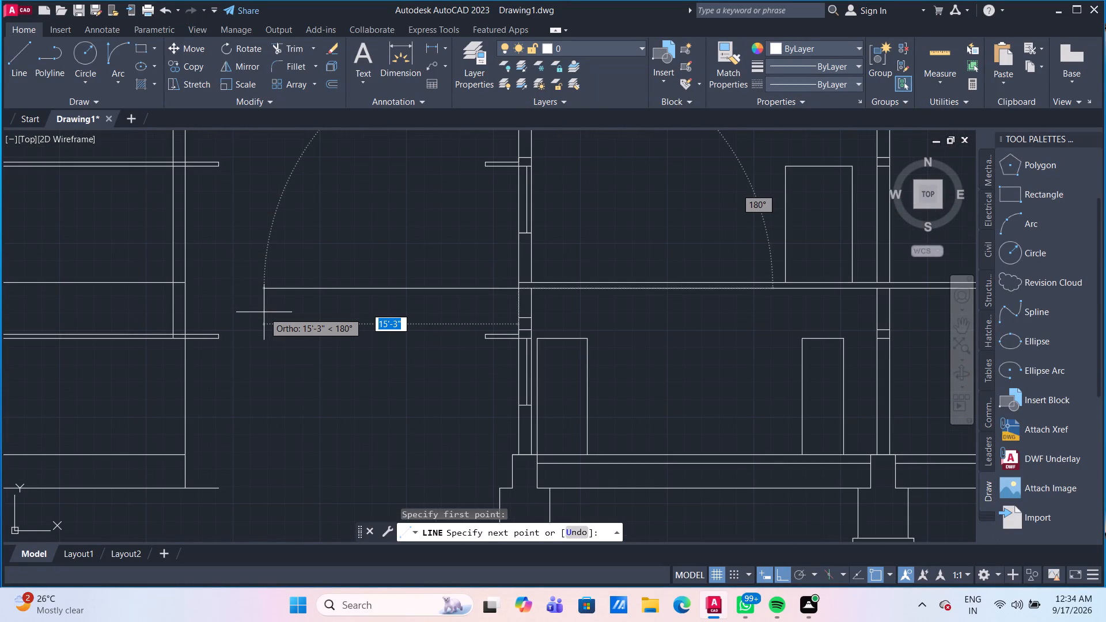
middle_click_drag(224, 289, 404, 285)
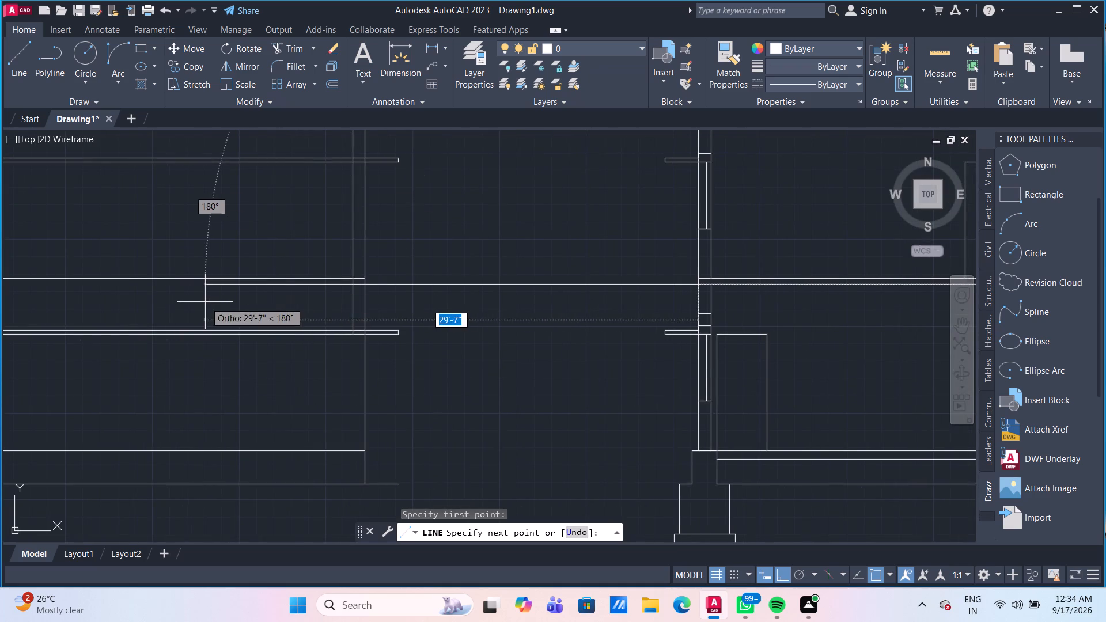
middle_click_drag(205, 302, 505, 307)
middle_click_drag(233, 304, 370, 303)
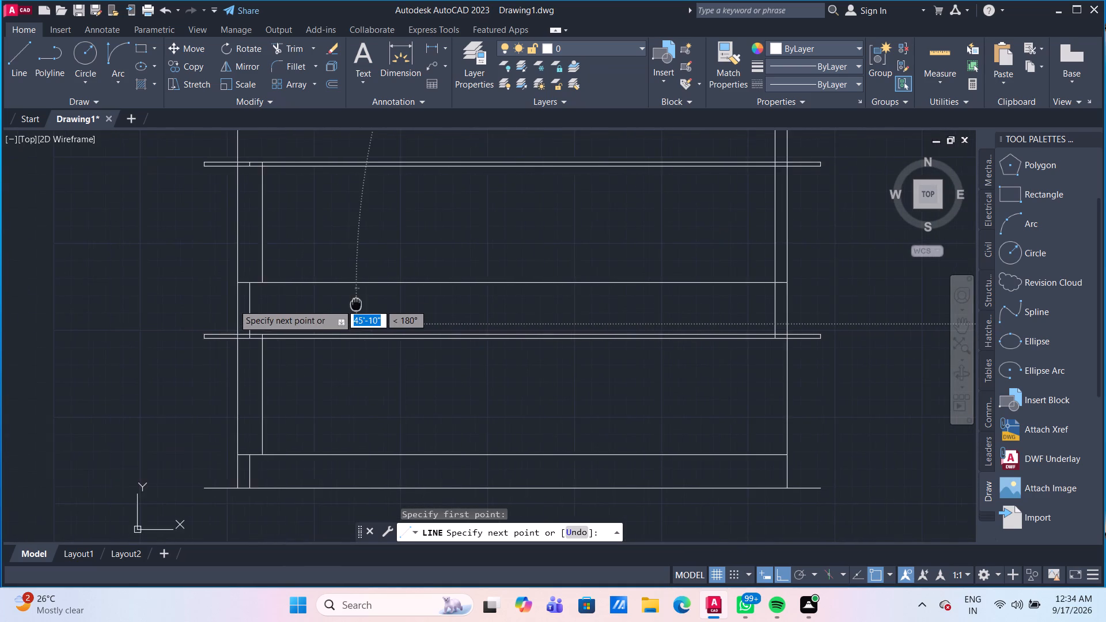
middle_click_drag(370, 303, 399, 303)
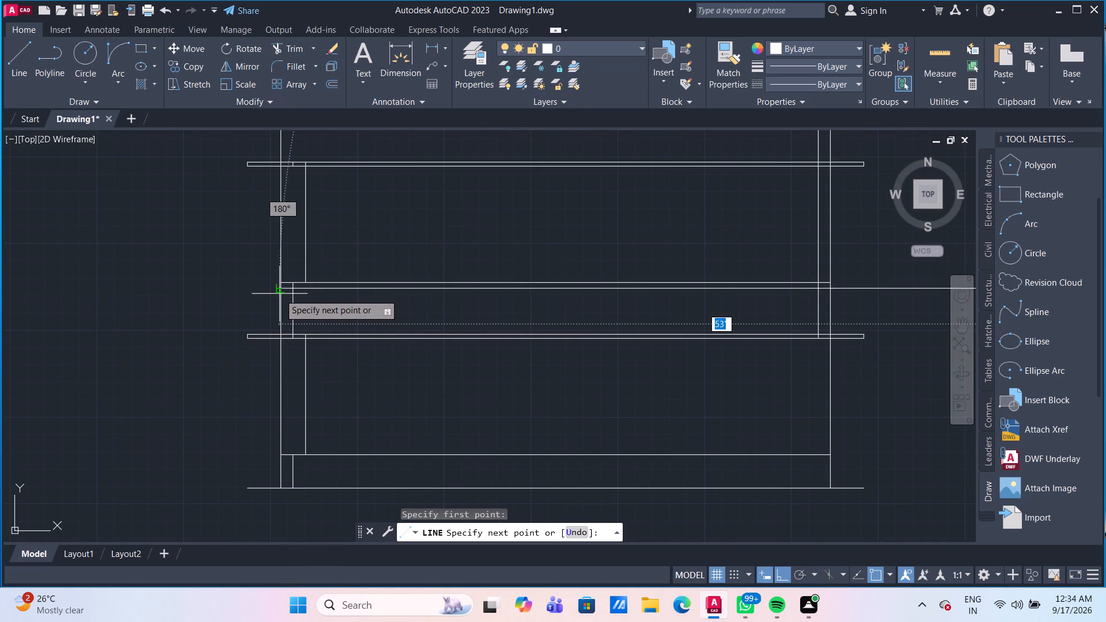
scroll(279, 294, "up", 2)
left_click(275, 278)
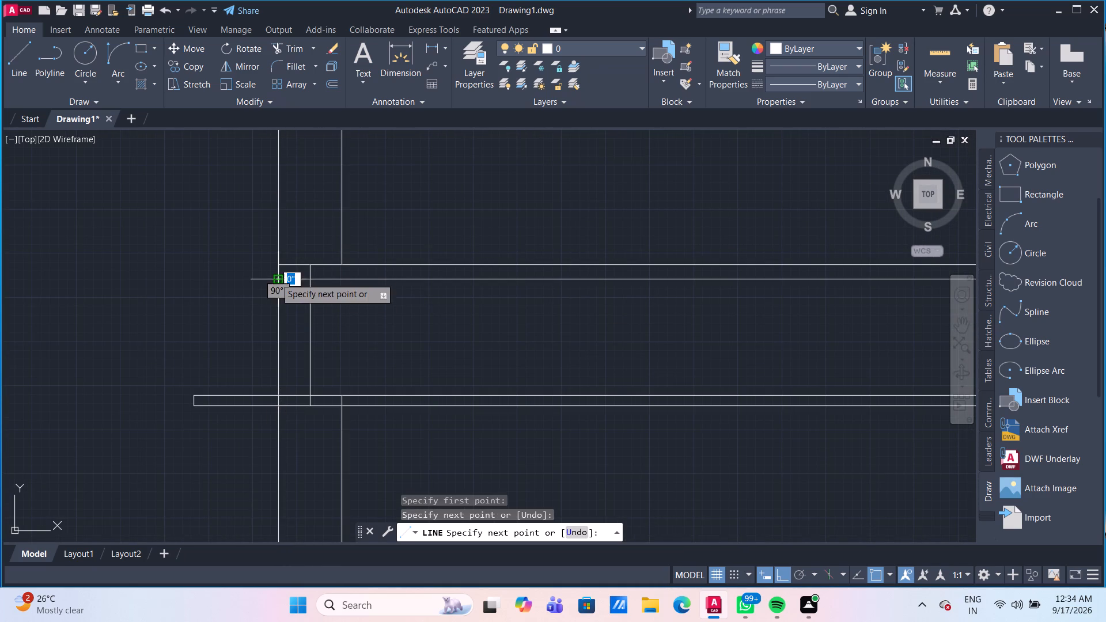
key("Escape")
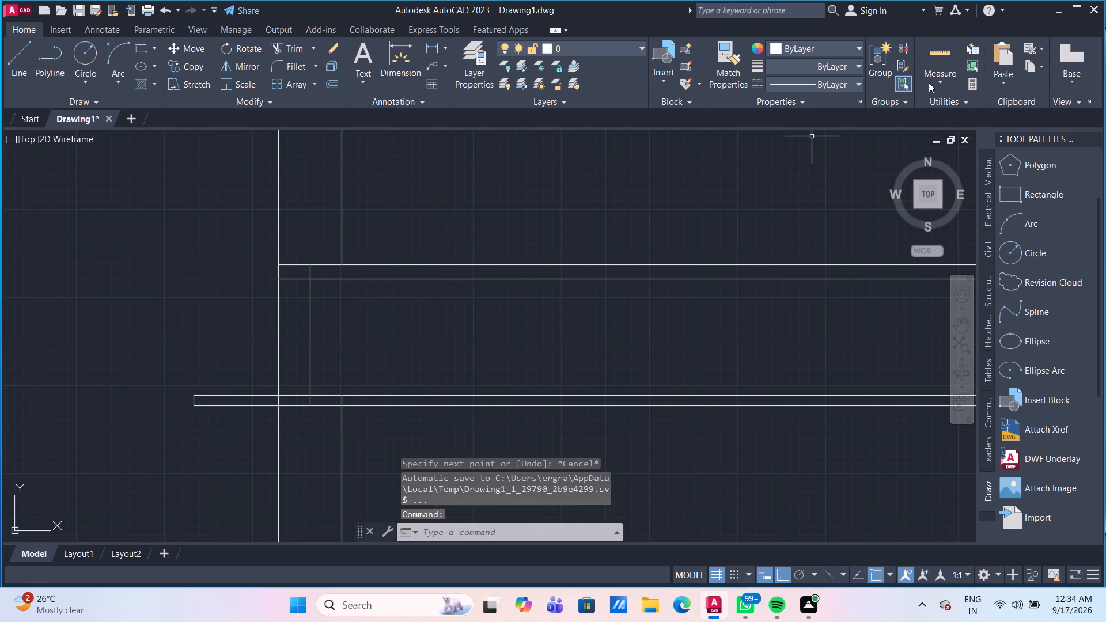
Quick-measure the spacing of the floor, wall and sunshade lines around the new view's upper storey.
left_click_drag(934, 52, 925, 57)
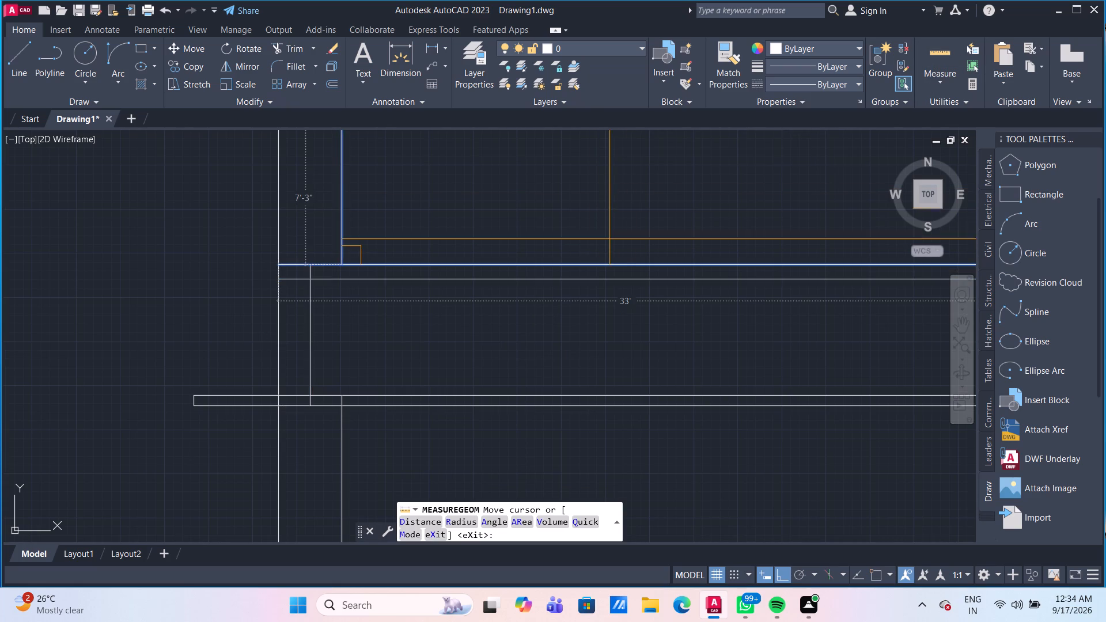
scroll(639, 184, "down", 3)
middle_click_drag(628, 192, 412, 290)
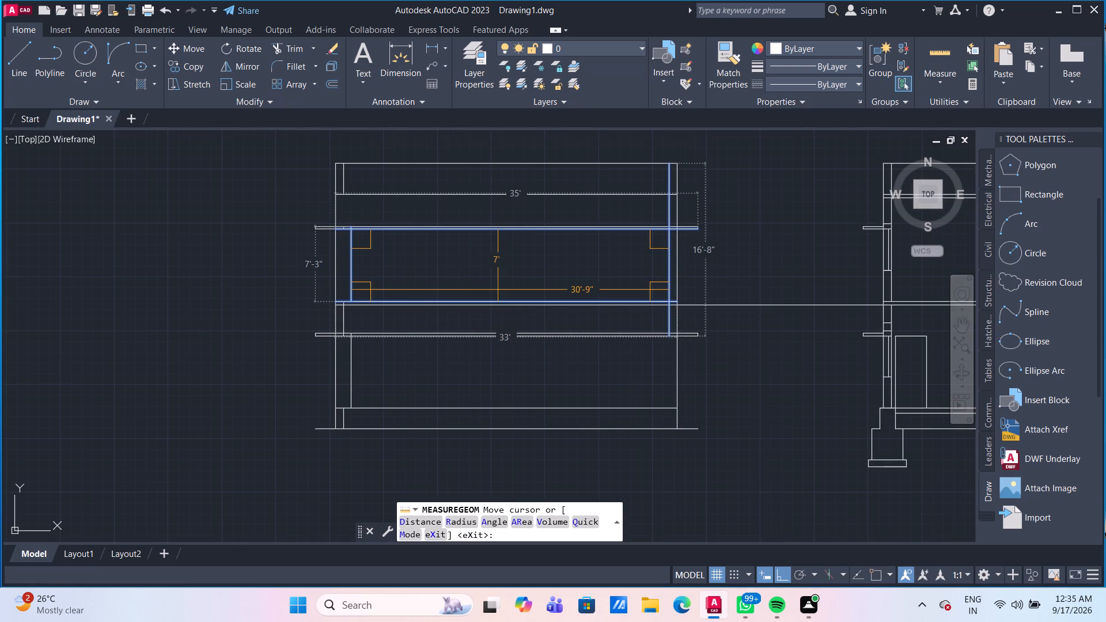
key("Escape")
Draw a 53' horizontal line from the roof slab underside in SECTION BP & DT to the new view's outer left wall line.
middle_click_drag(744, 255, 562, 304)
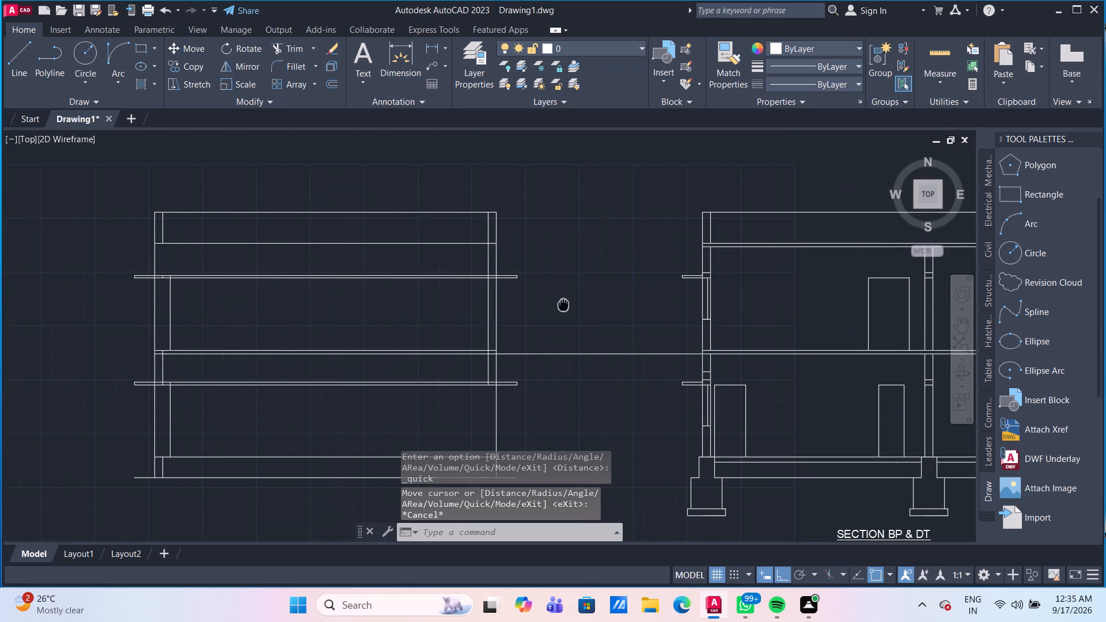
middle_click_drag(562, 304, 561, 304)
scroll(395, 192, "down", 1)
left_click(24, 74)
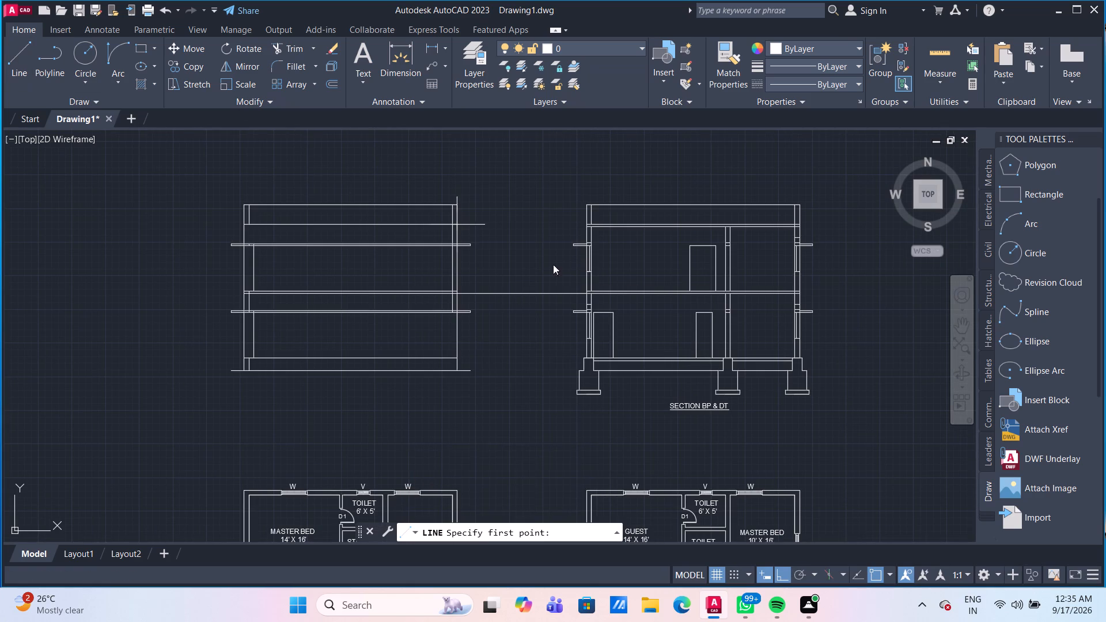
scroll(598, 236, "up", 2)
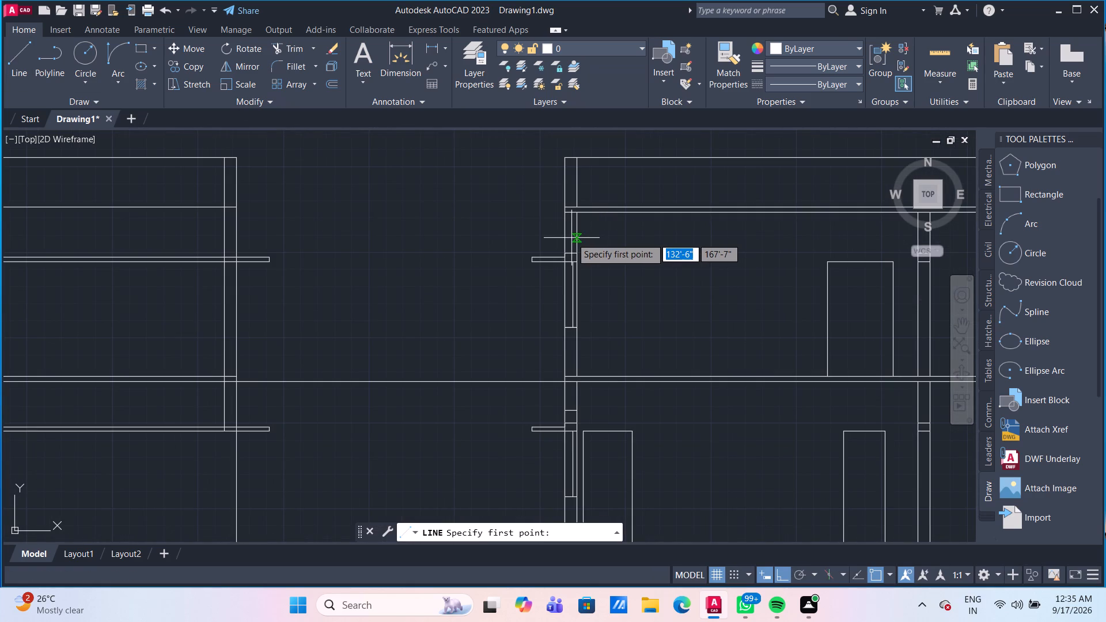
middle_click_drag(565, 227, 568, 251)
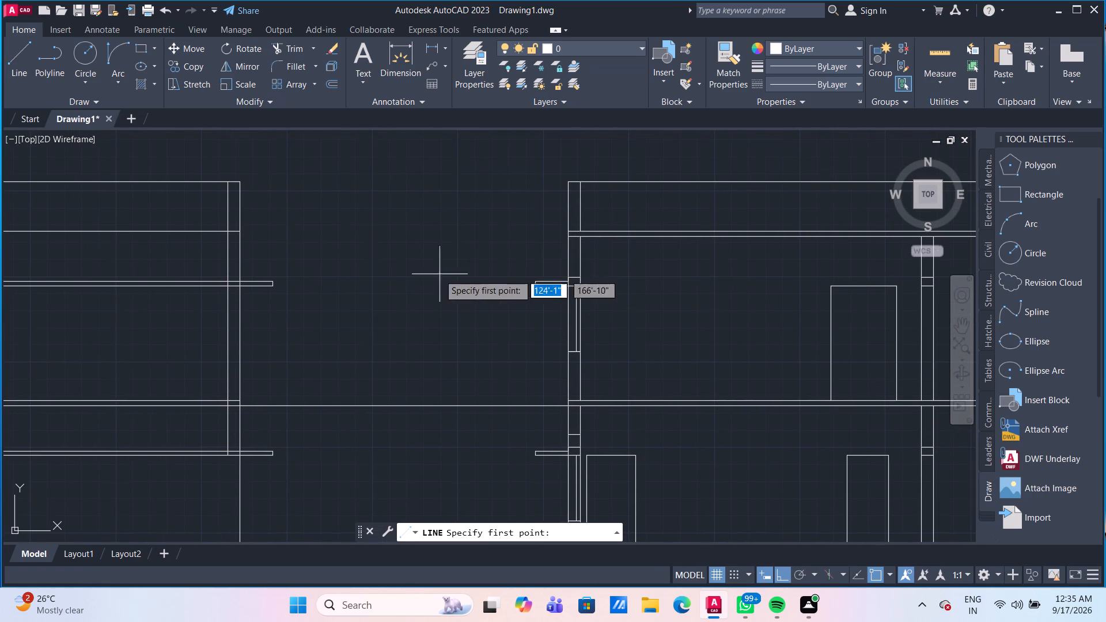
left_click(567, 237)
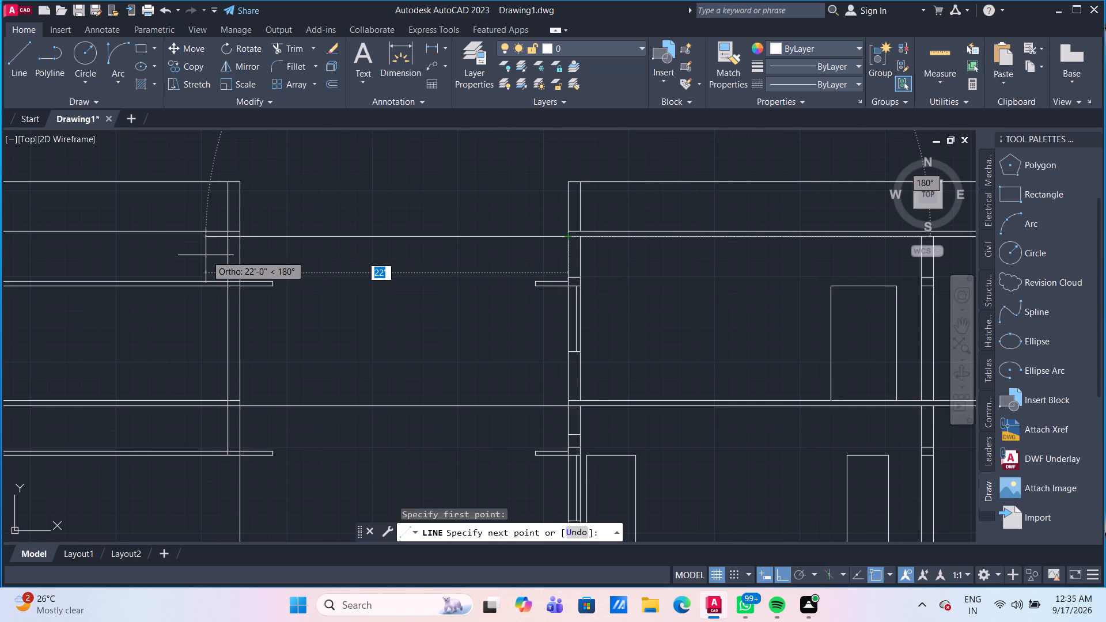
scroll(130, 252, "down", 1)
middle_click_drag(126, 252, 411, 242)
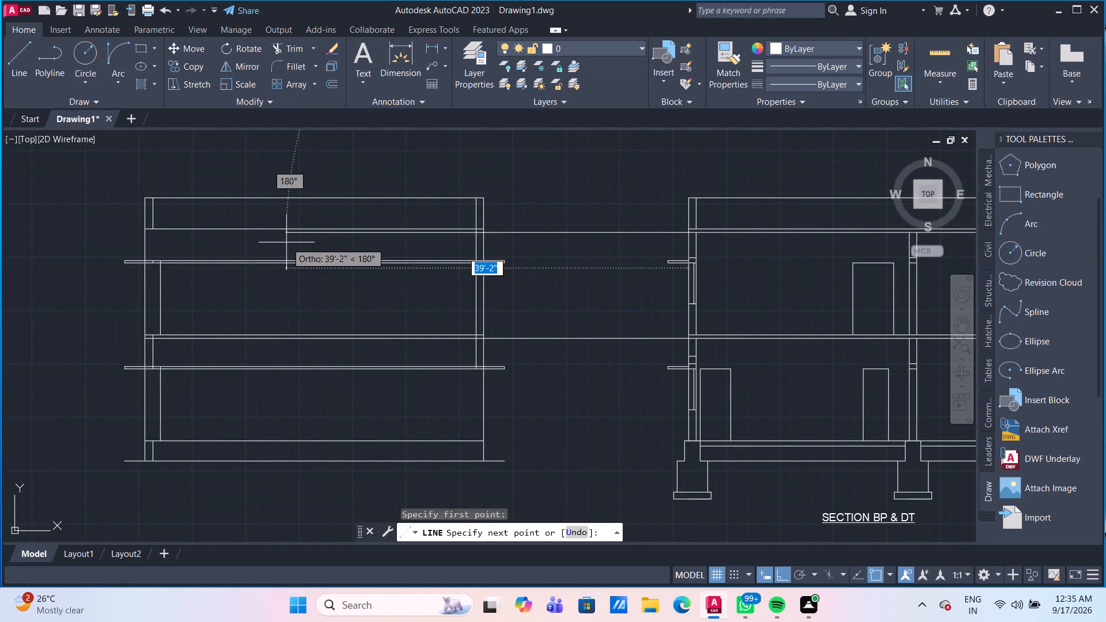
middle_click_drag(175, 245, 340, 279)
scroll(322, 277, "up", 2)
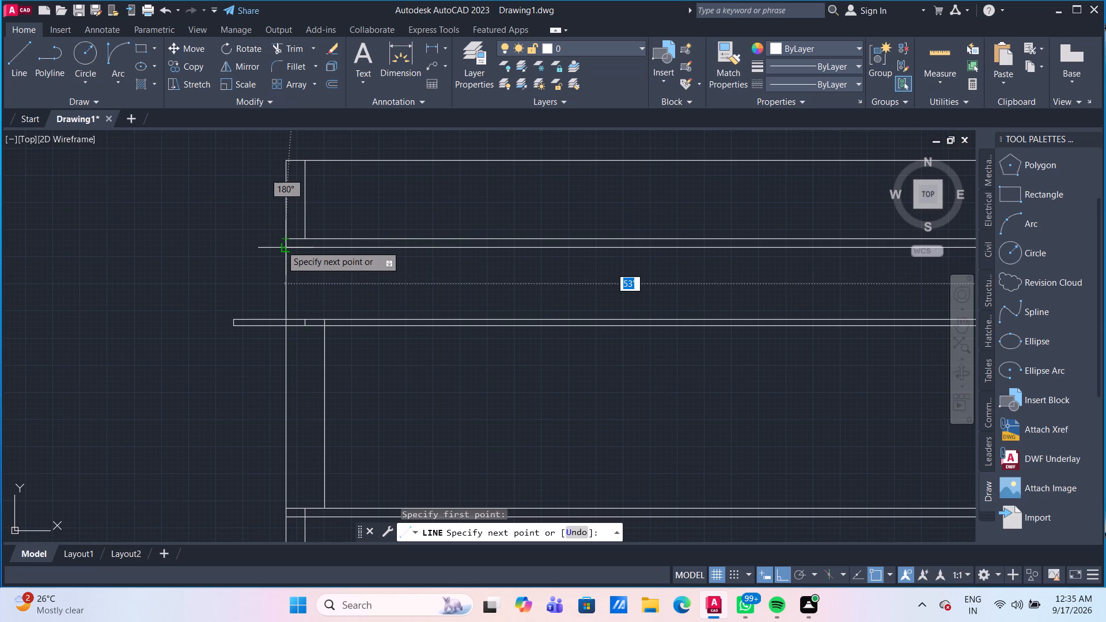
scroll(282, 241, "up", 2)
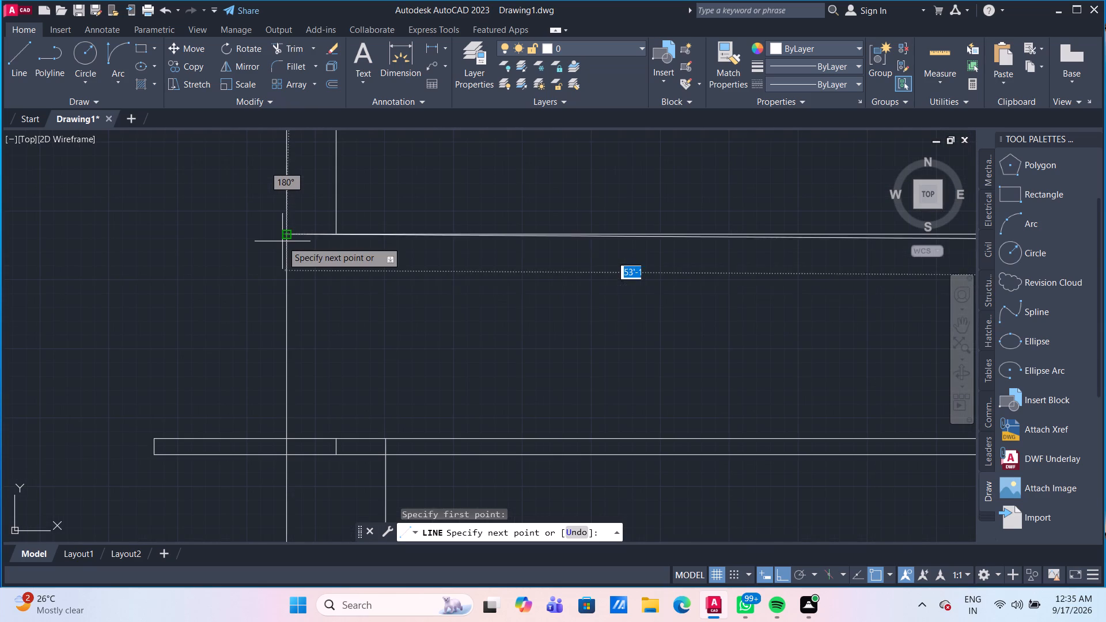
left_click(282, 255)
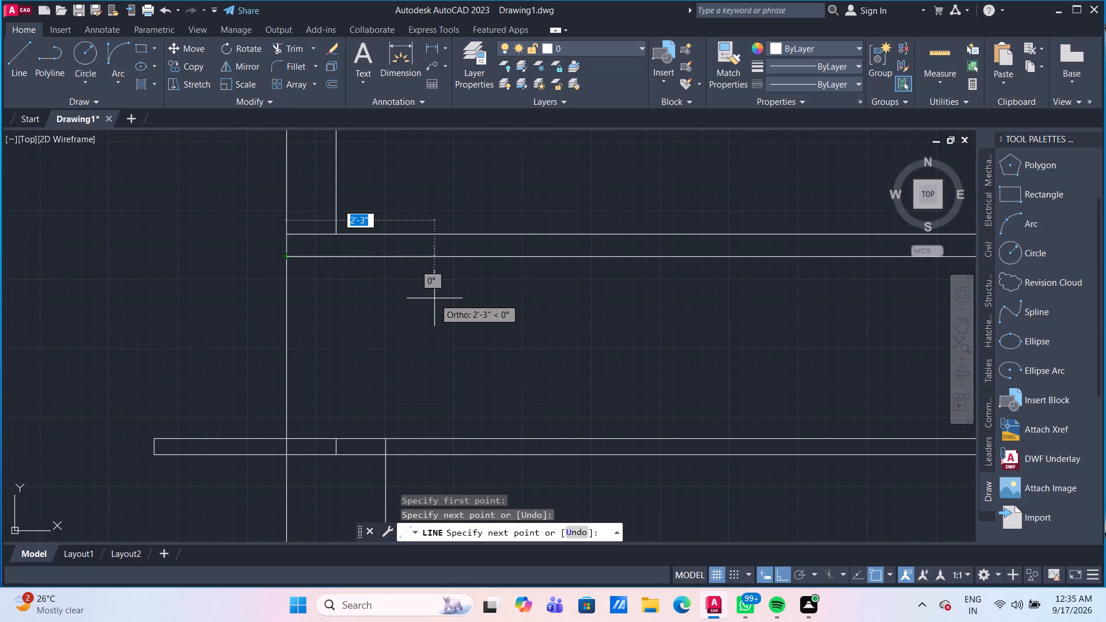
key("Escape")
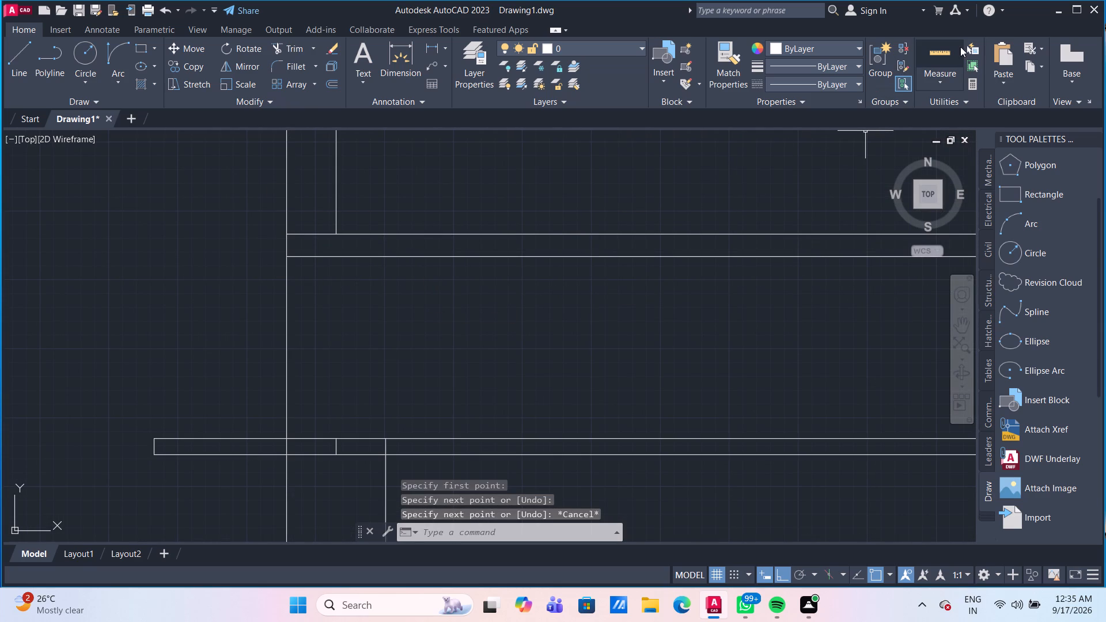
Quick-measure the gap between the new view's two roof slab lines.
left_click(942, 58)
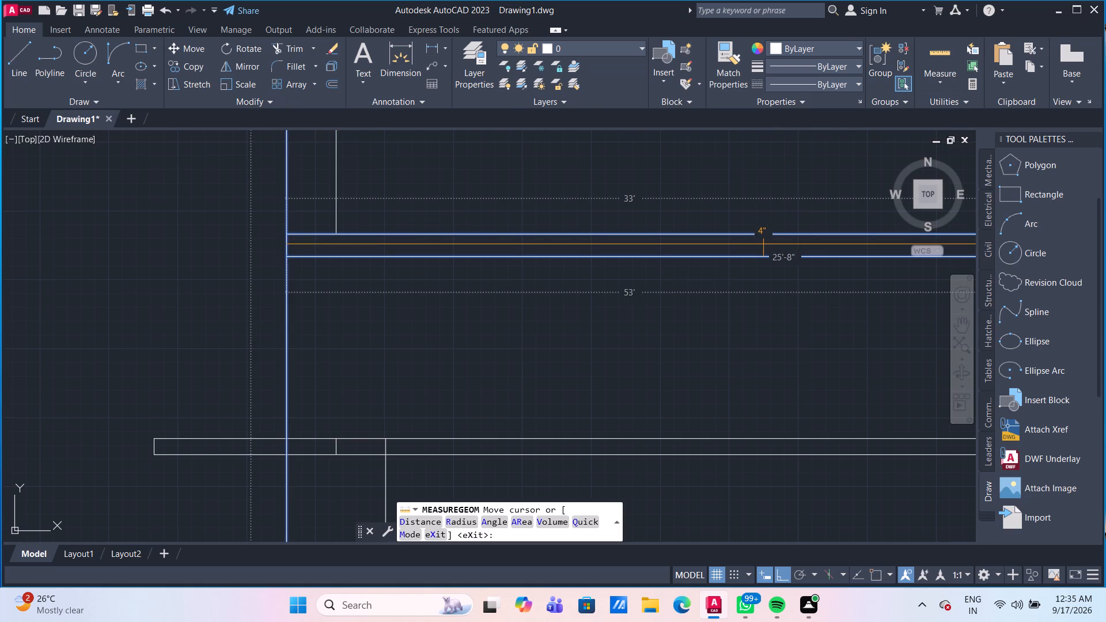
key("Escape")
Trim both projected slab underside lines in the gap between the new view and SECTION BP & DT.
scroll(767, 264, "down", 2)
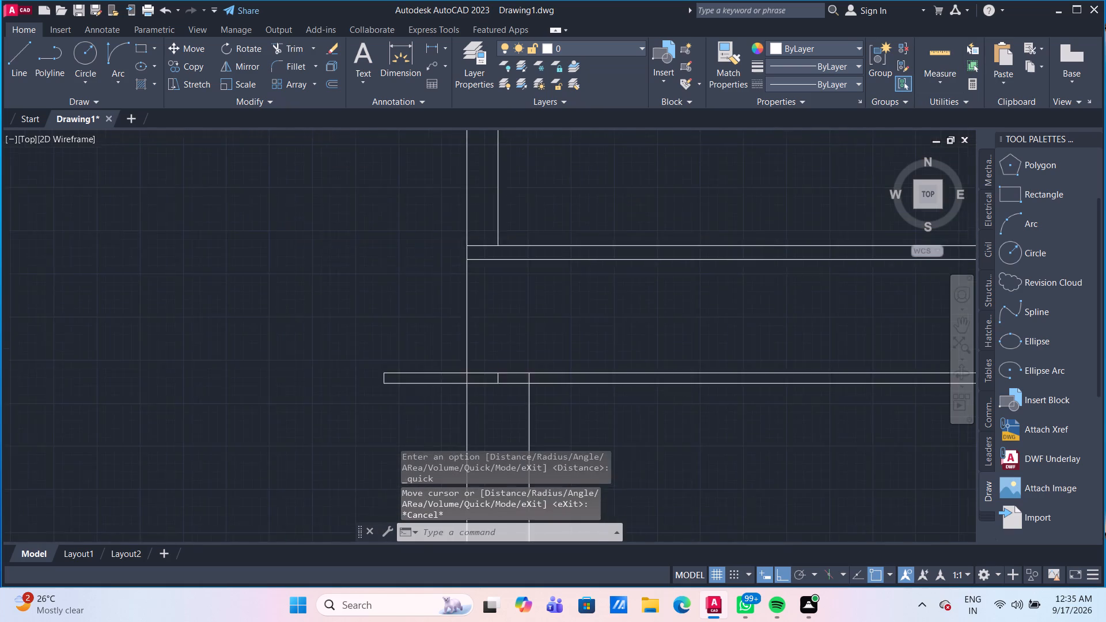
middle_click_drag(706, 322, 338, 267)
scroll(338, 267, "down", 2)
middle_click_drag(559, 318, 427, 310)
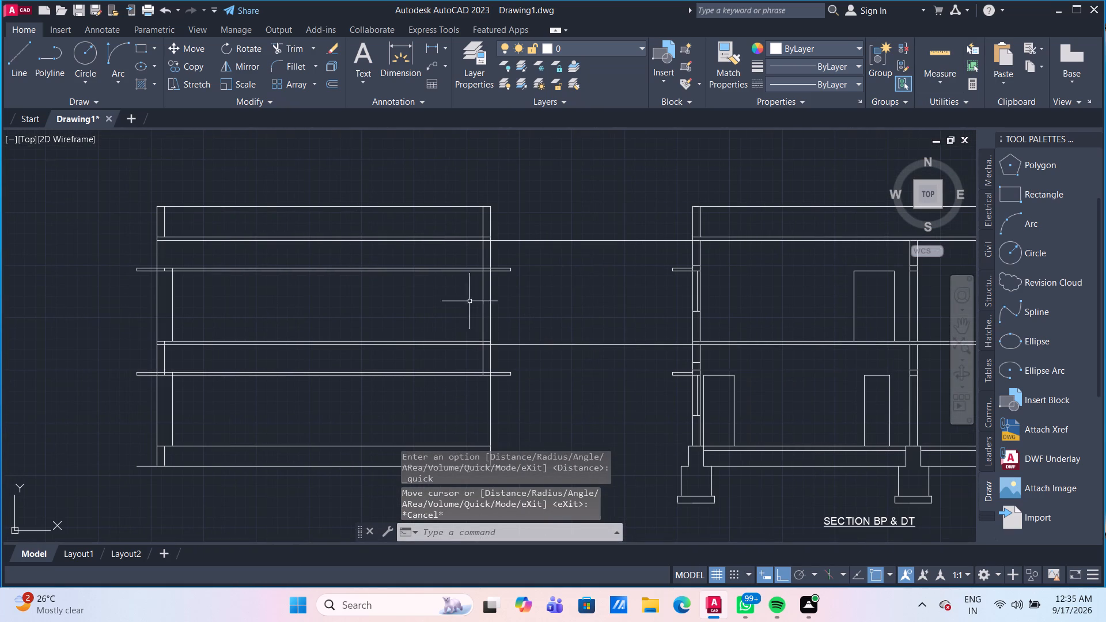
type("TR")
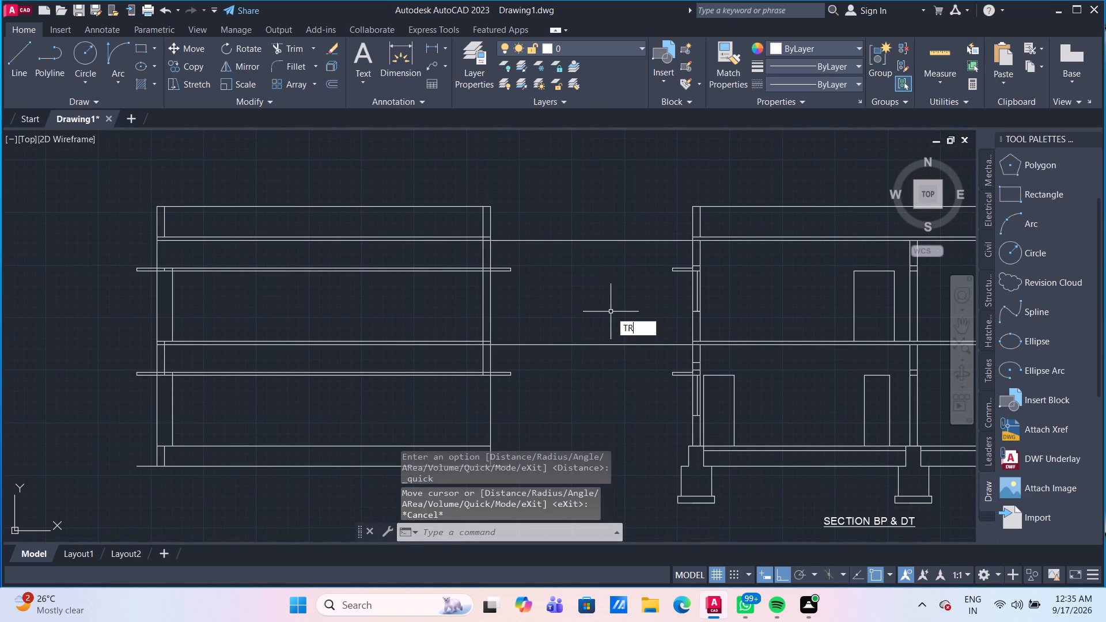
key("Return")
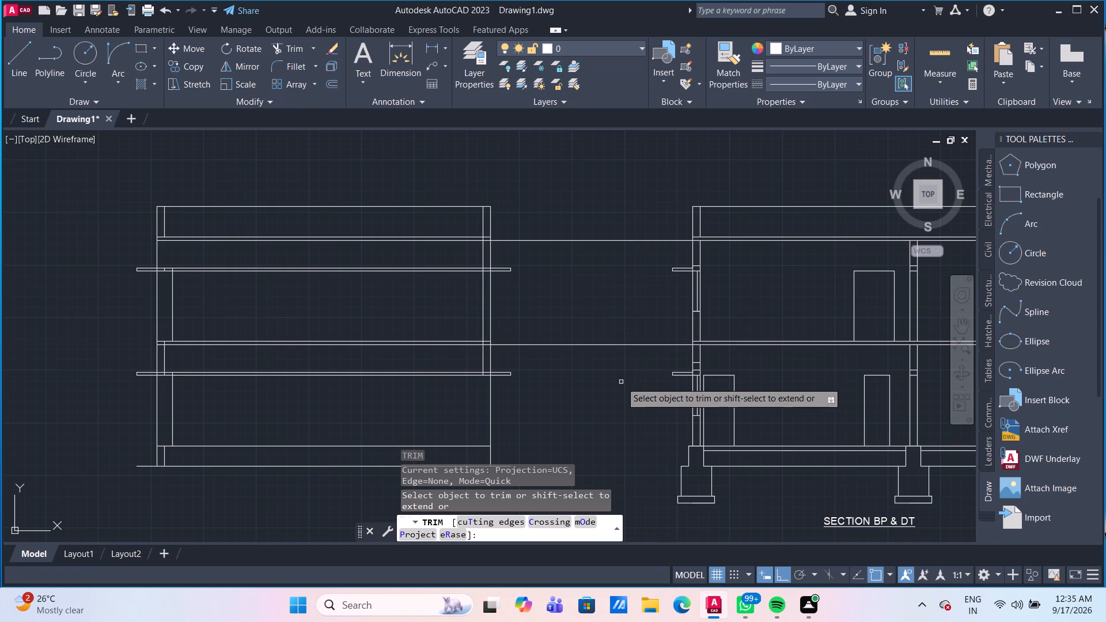
left_click_drag(615, 379, 611, 366)
left_click(588, 196)
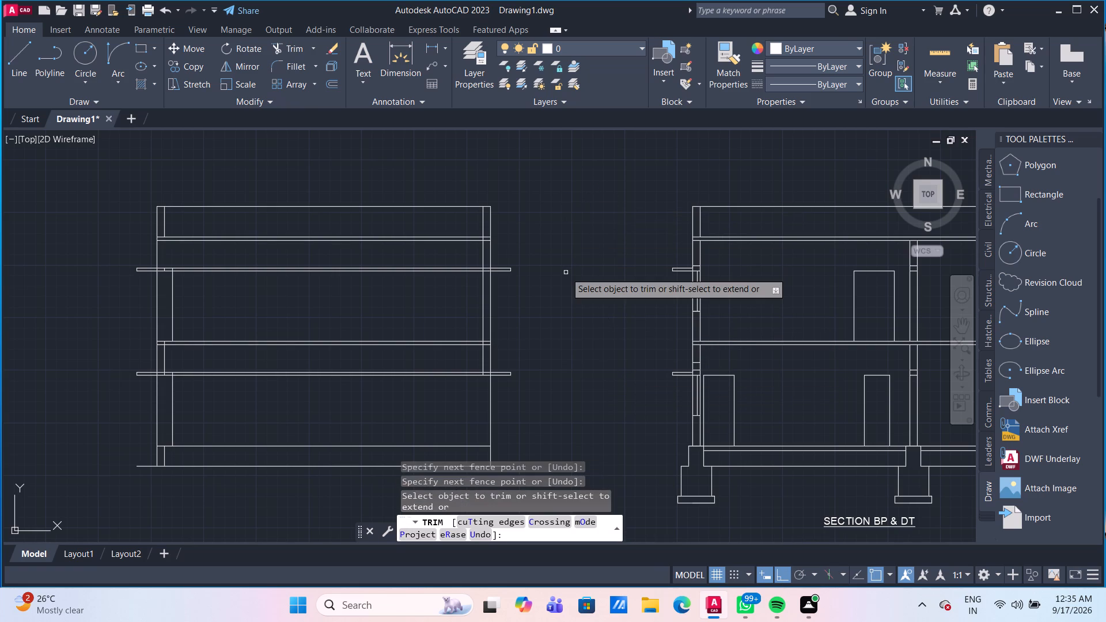
middle_click_drag(207, 401, 260, 364)
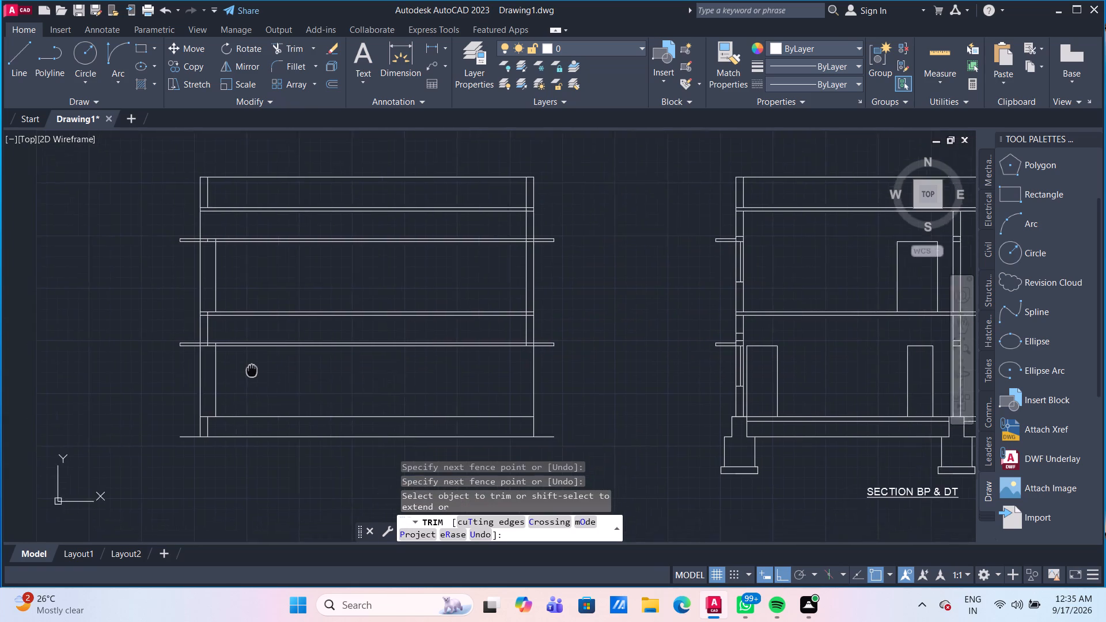
middle_click_drag(260, 364, 338, 329)
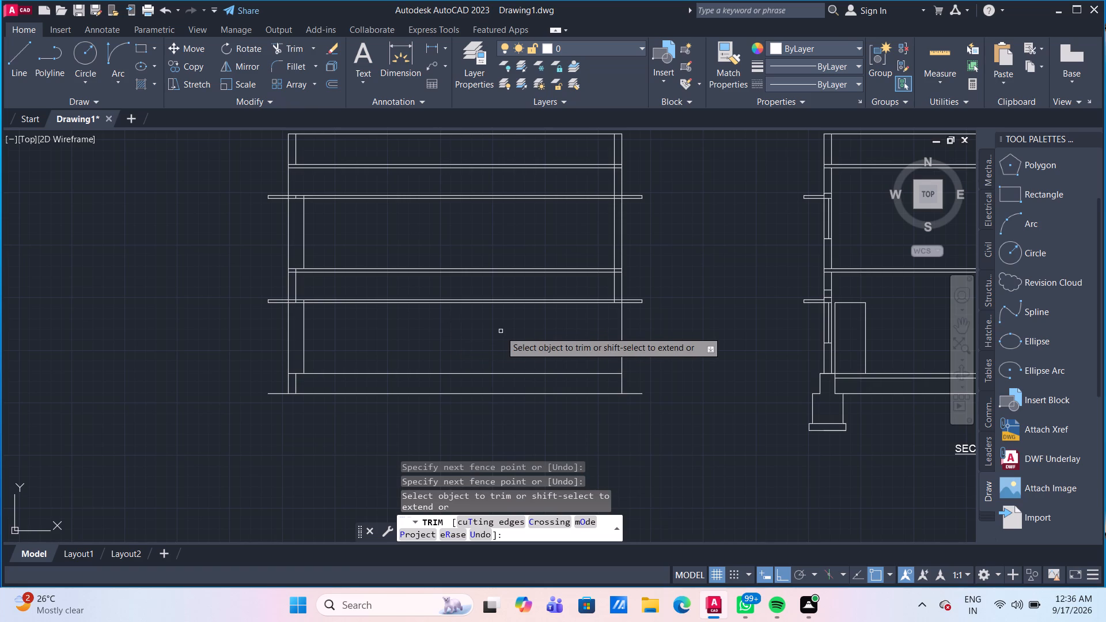
key("Escape")
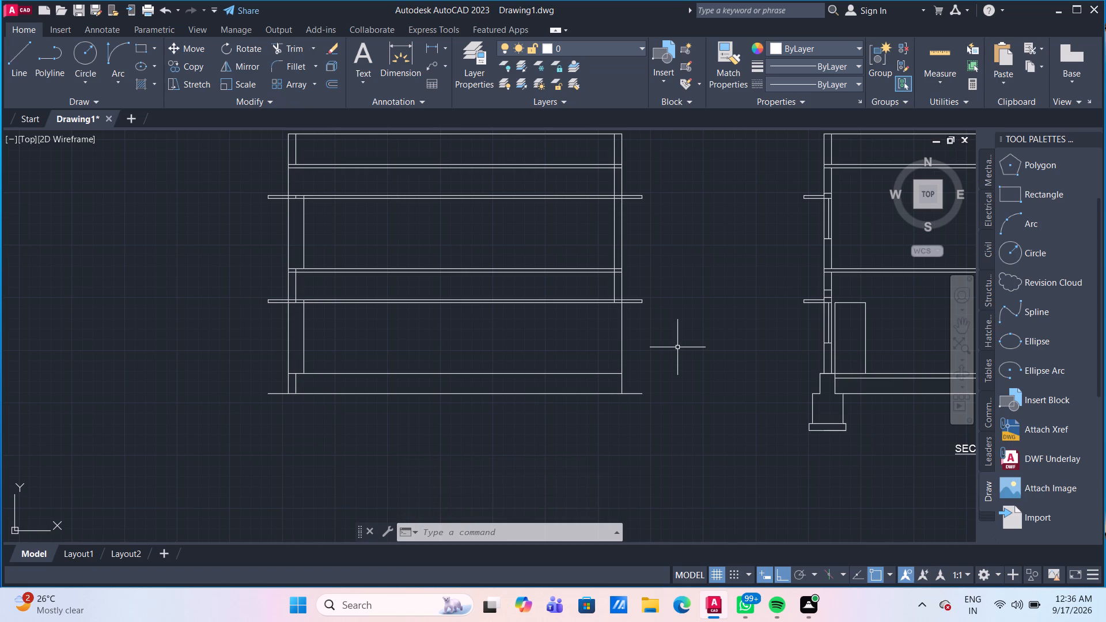
Draw a 3' vertical line from the midpoint of the new view's upper roof slab line to the parapet's top line.
left_click(18, 61)
scroll(451, 157, "up", 1)
middle_click_drag(454, 157, 446, 230)
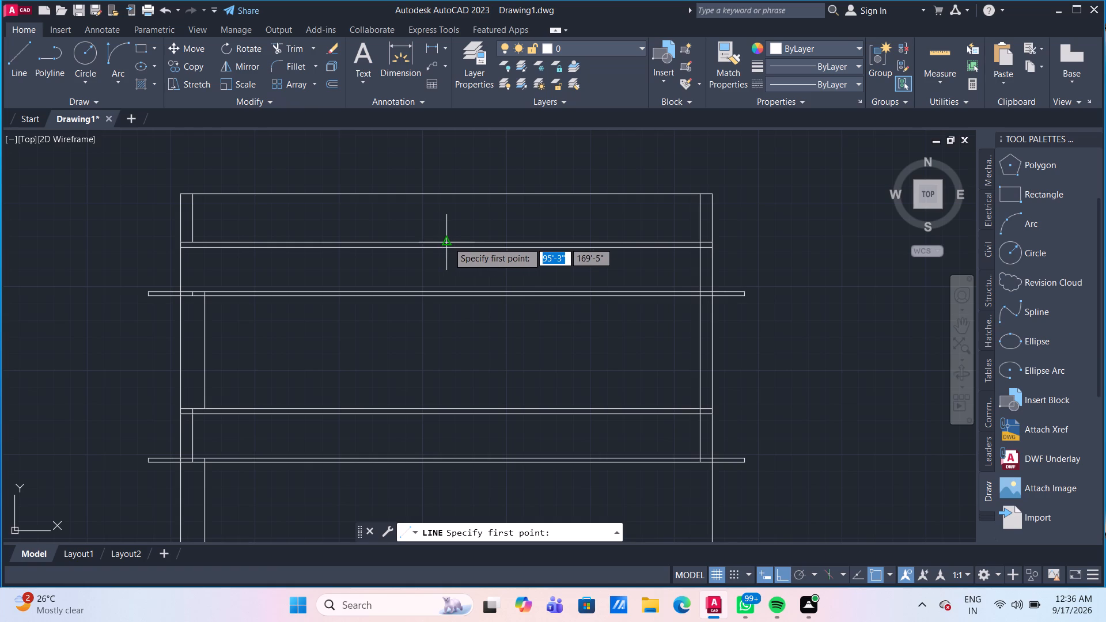
left_click_drag(448, 242, 448, 236)
left_click(448, 190)
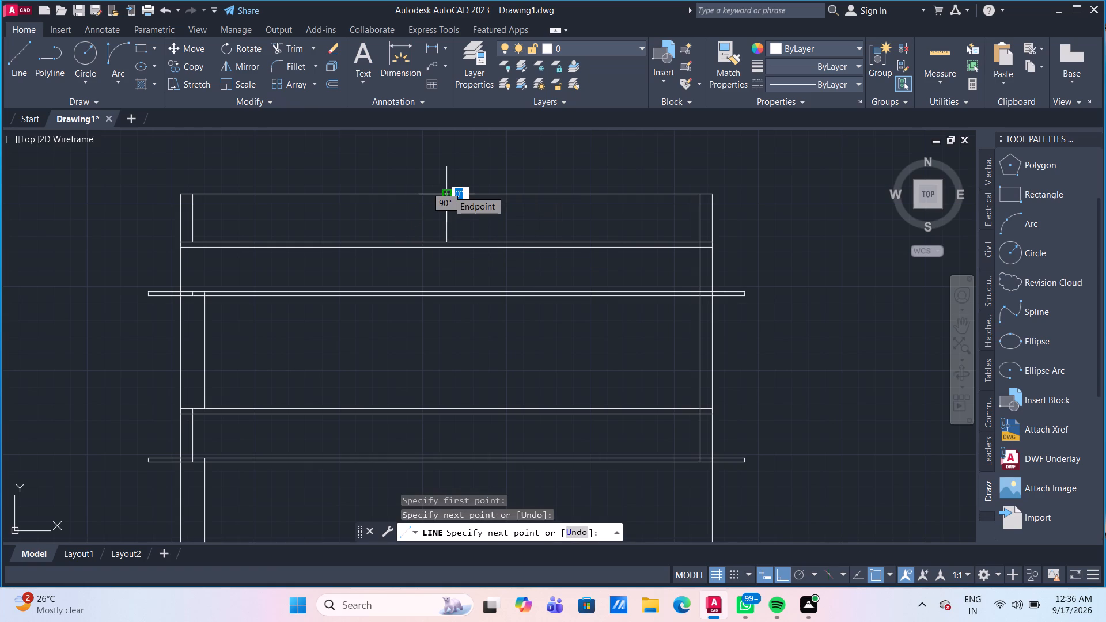
key("Return")
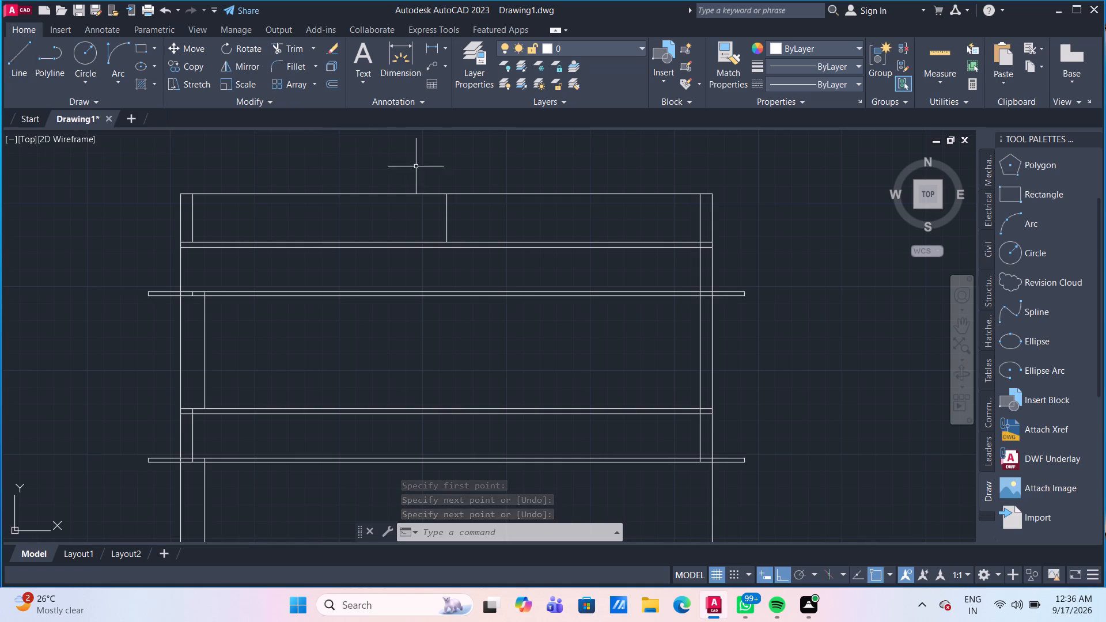
Copy the 3' vertical line from the roof slab to the midpoint of the new view's first-floor slab top line.
left_click(445, 212)
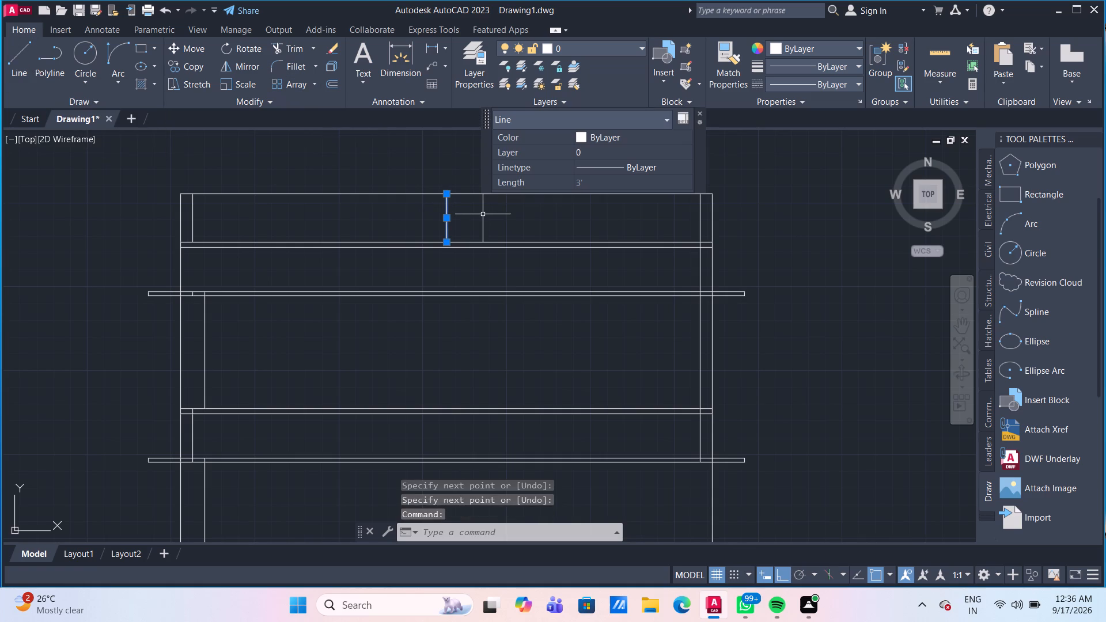
type("CO")
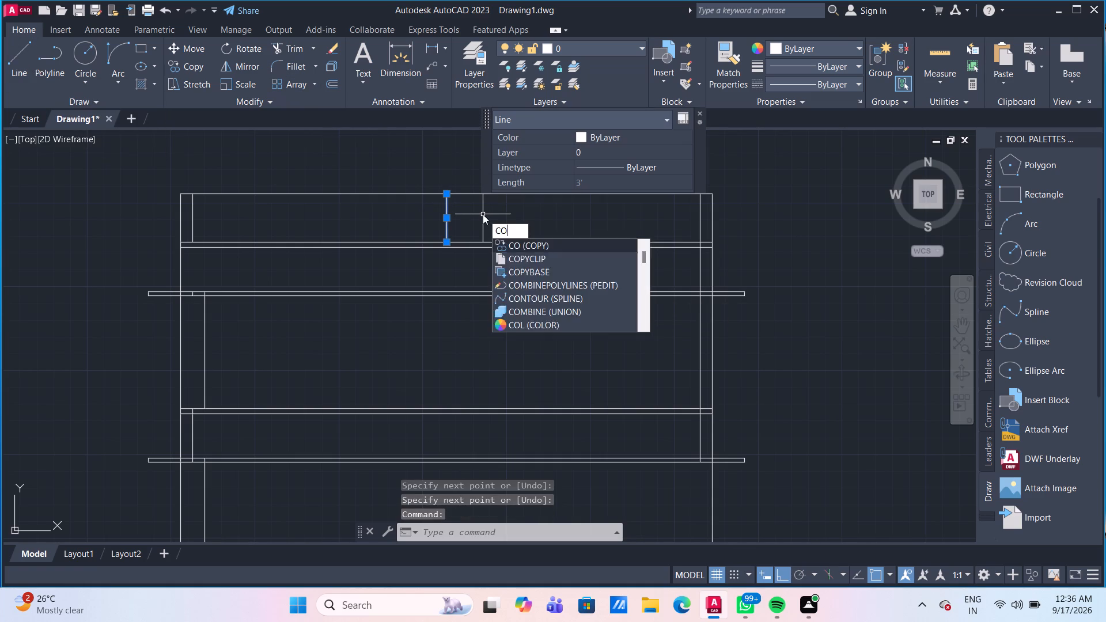
key("Return")
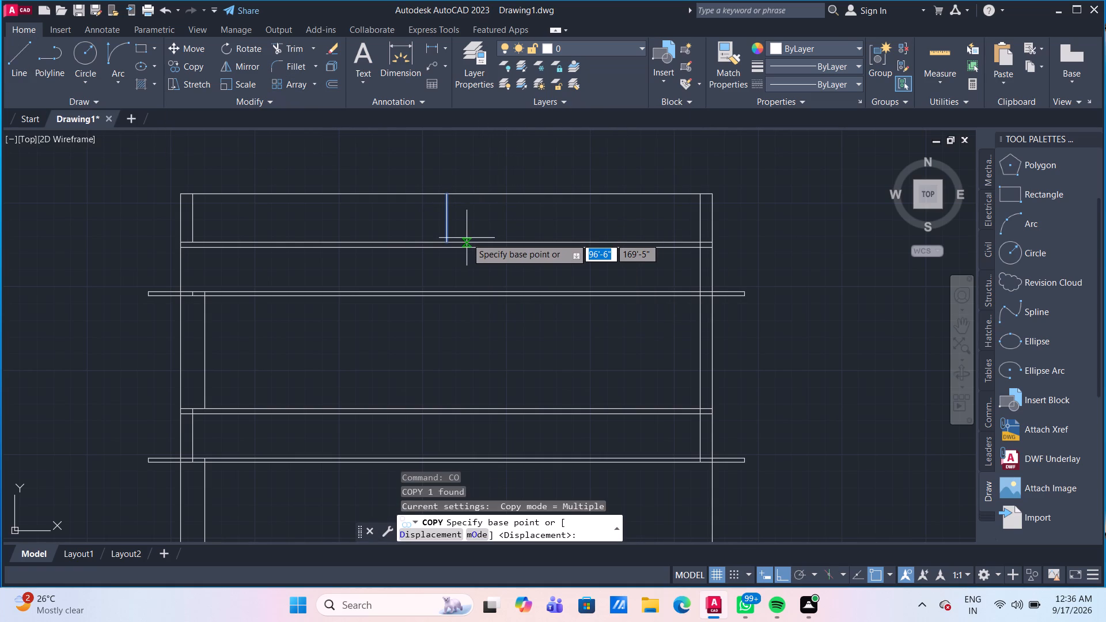
left_click(449, 239)
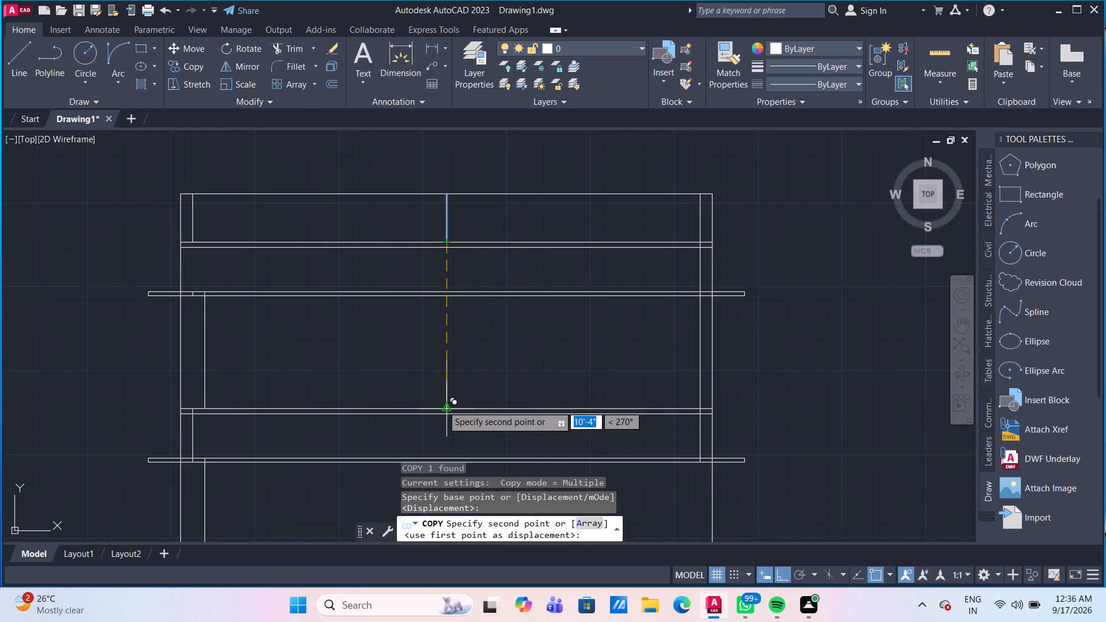
middle_click_drag(442, 408, 449, 275)
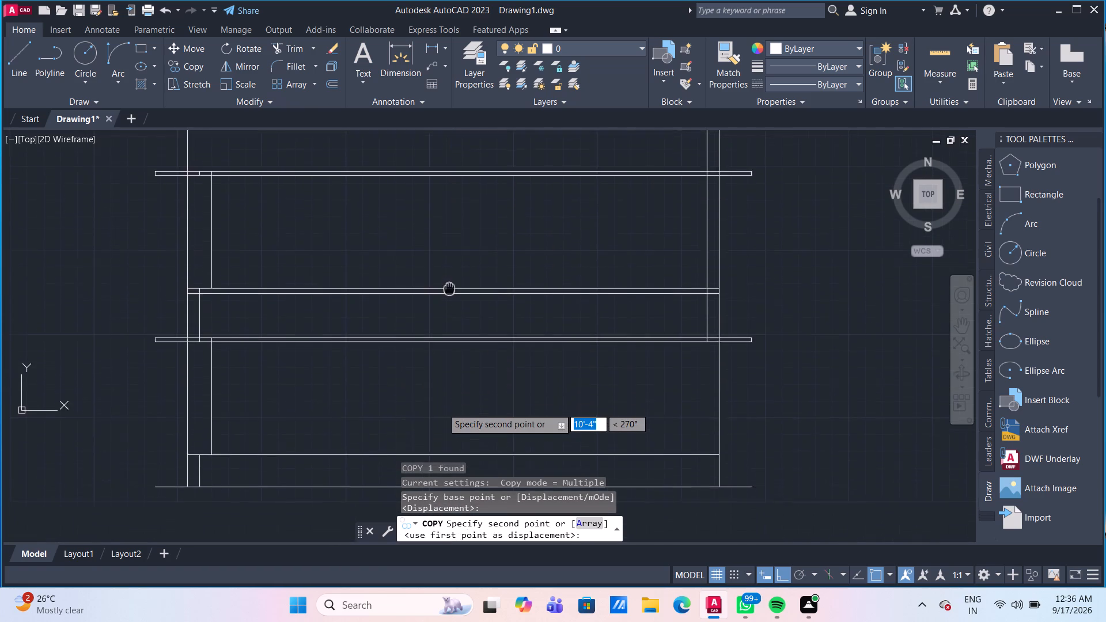
middle_click_drag(449, 275, 449, 240)
scroll(449, 240, "down", 1)
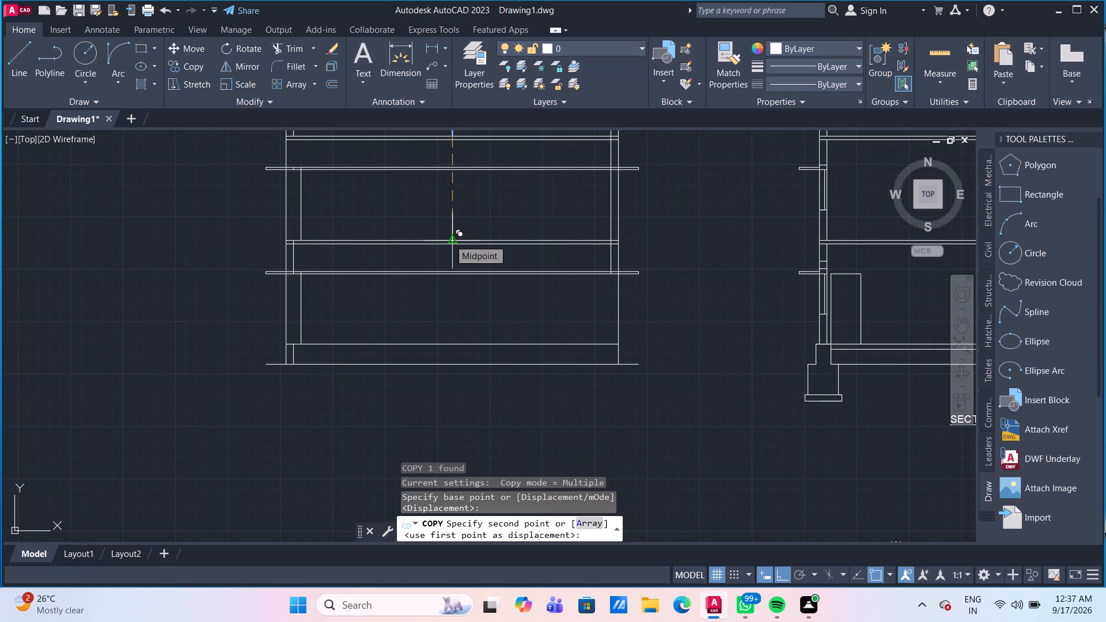
left_click(449, 240)
key("Escape")
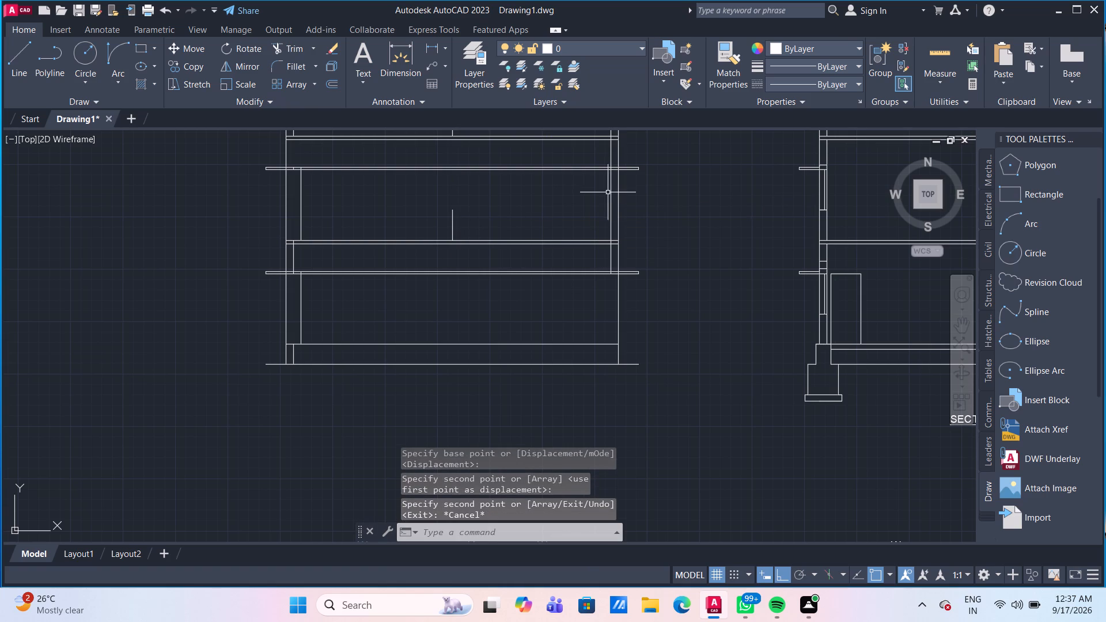
Offset the short vertical plinth line beside the new view's outer left wall 5' inward.
middle_click_drag(583, 203, 524, 273)
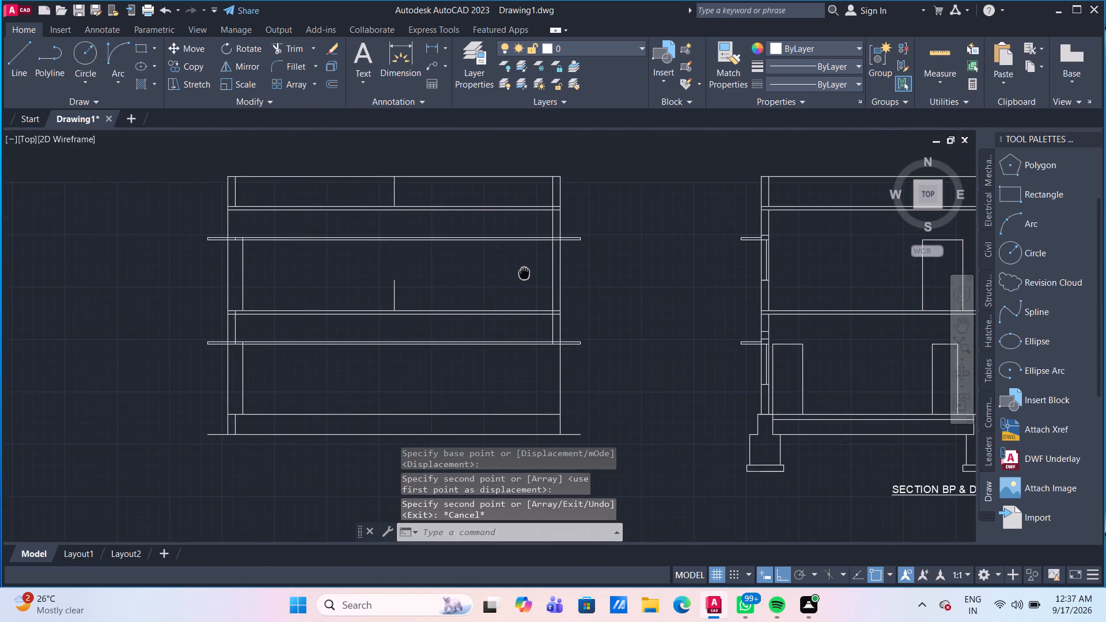
middle_click_drag(524, 273, 521, 286)
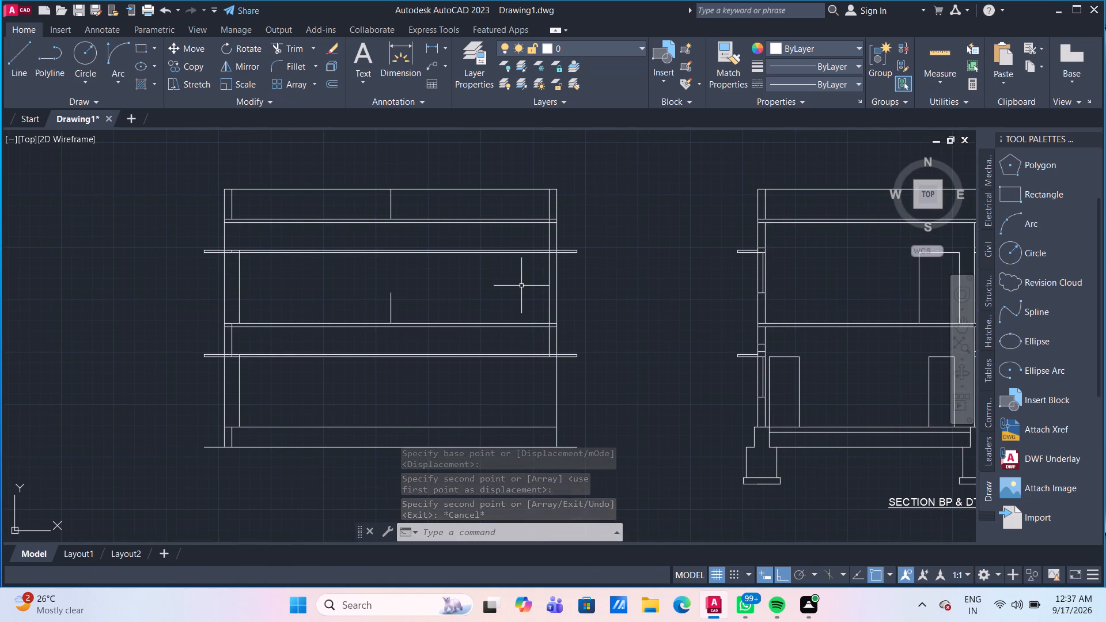
middle_click_drag(521, 286, 514, 238)
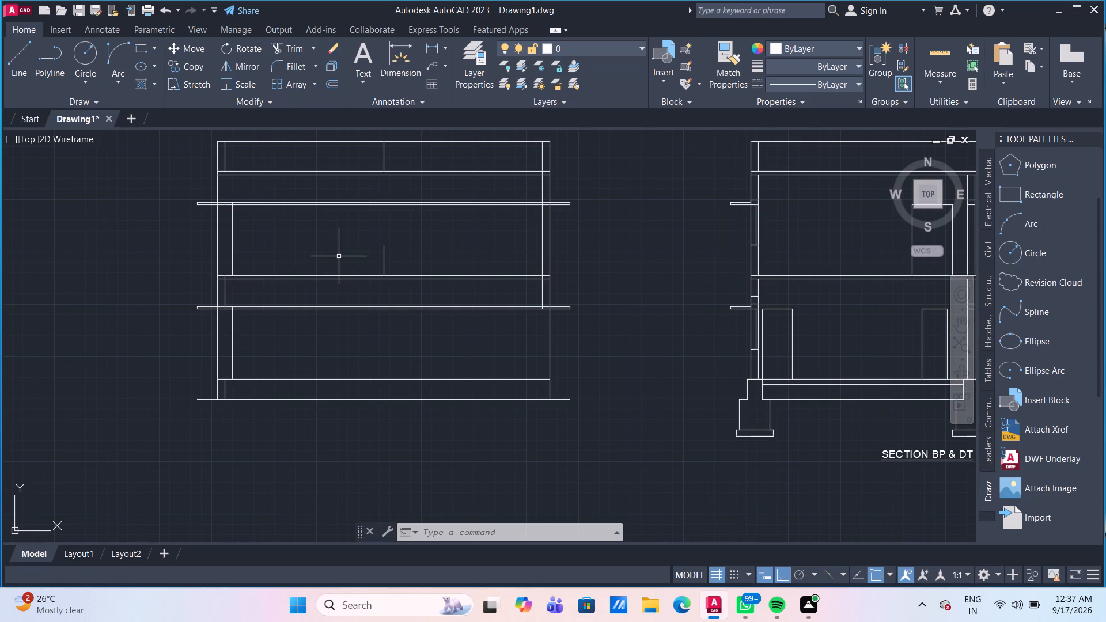
scroll(249, 386, "up", 2)
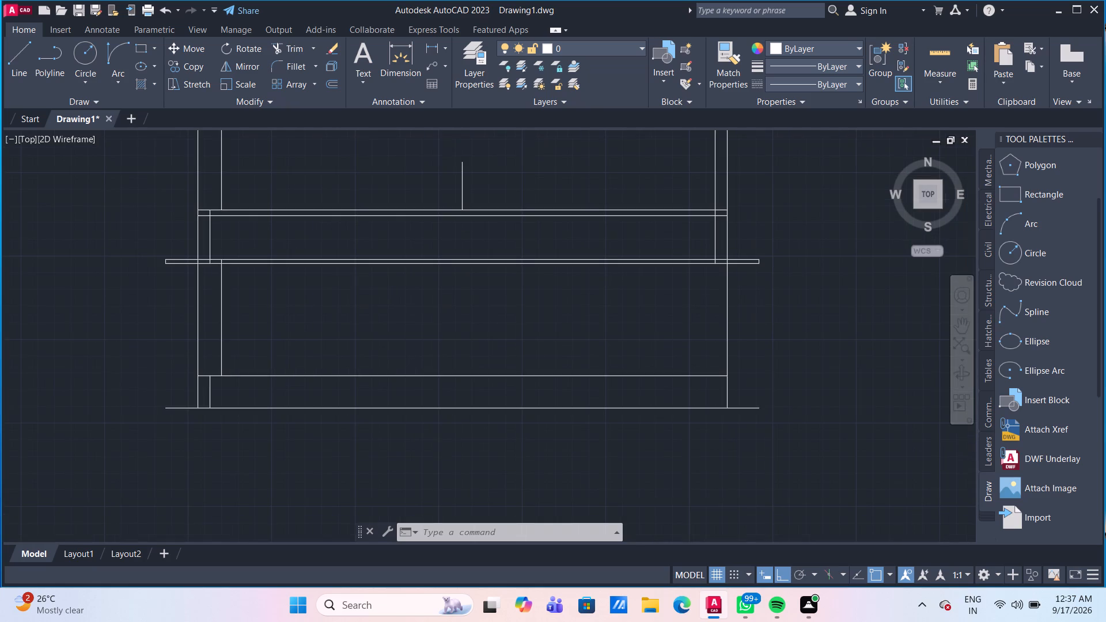
middle_click_drag(268, 391, 287, 377)
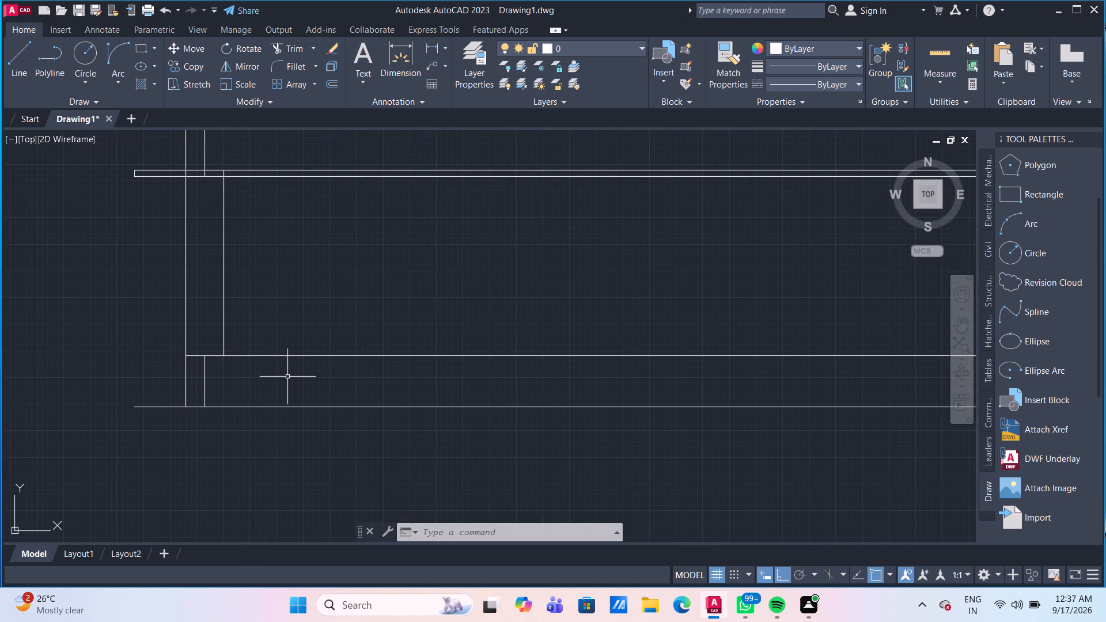
key("o")
key("Return")
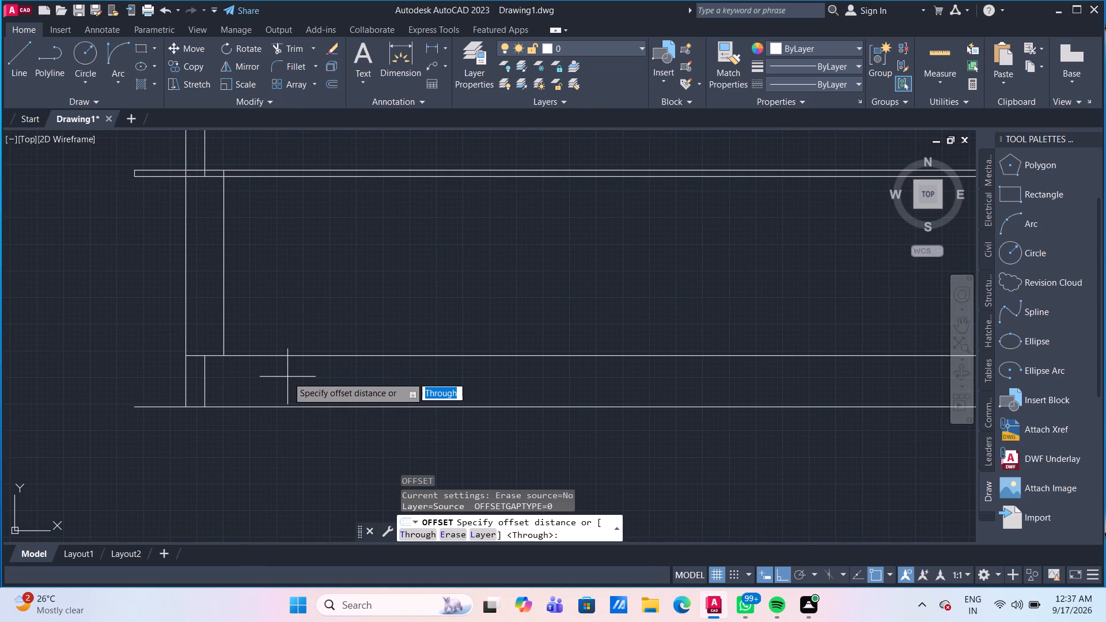
key("Return")
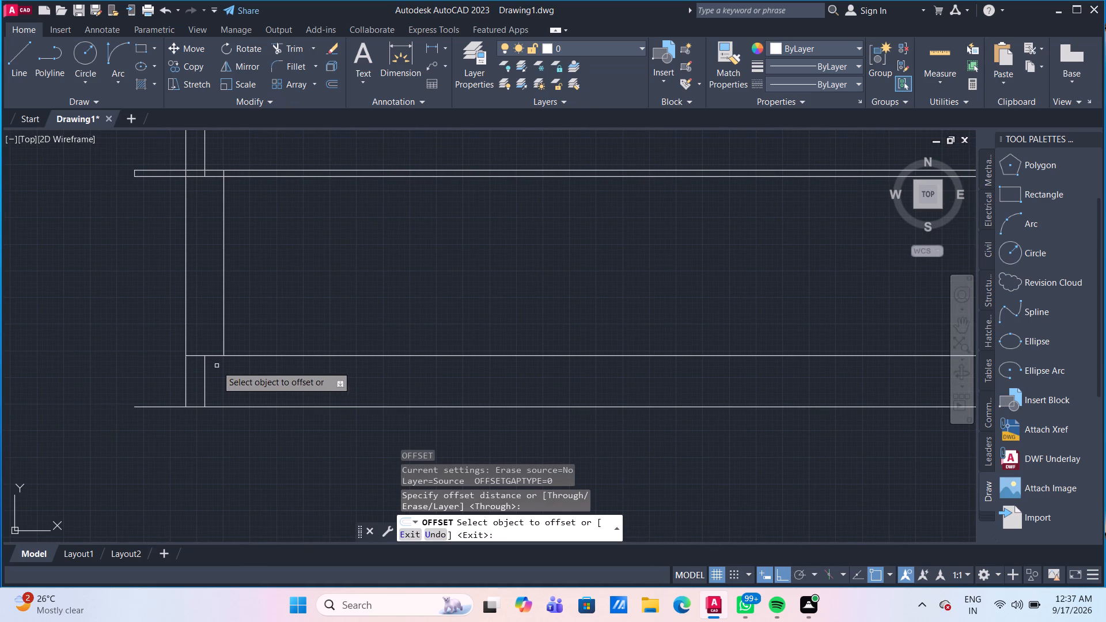
left_click(205, 375)
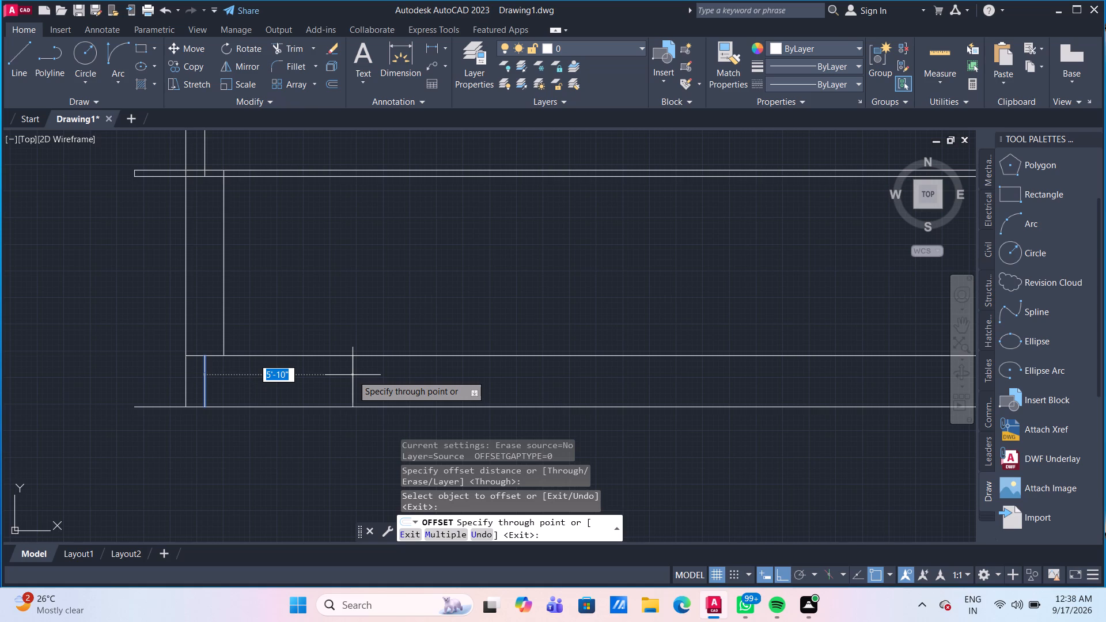
type("5'")
key("Return")
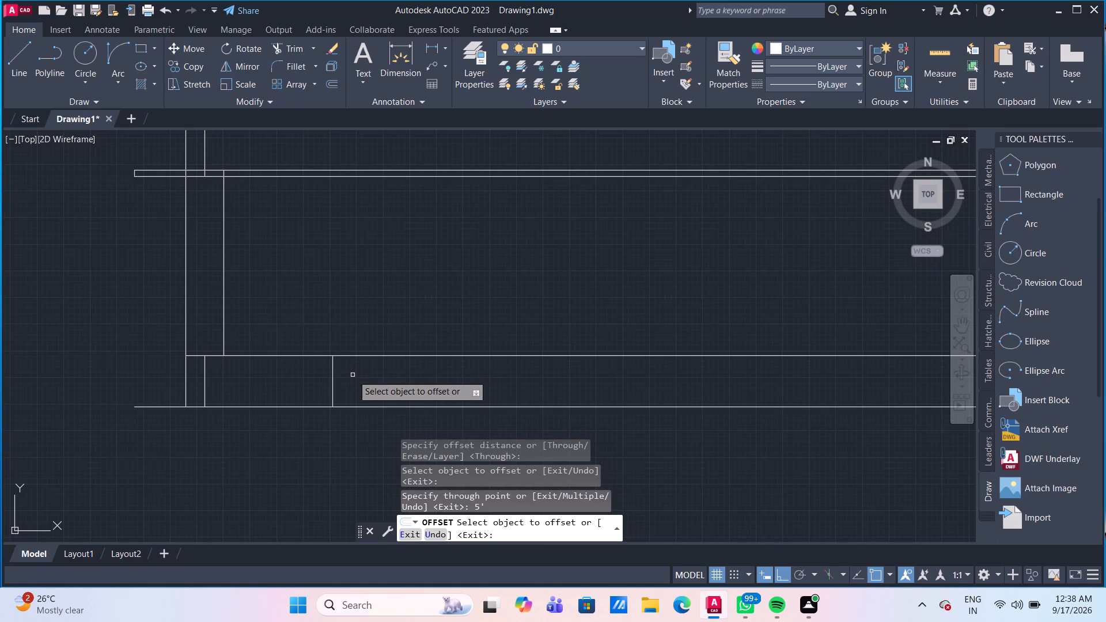
Offset the ground floor's vertical line nearest the outer left wall 3' inward.
left_click(224, 301)
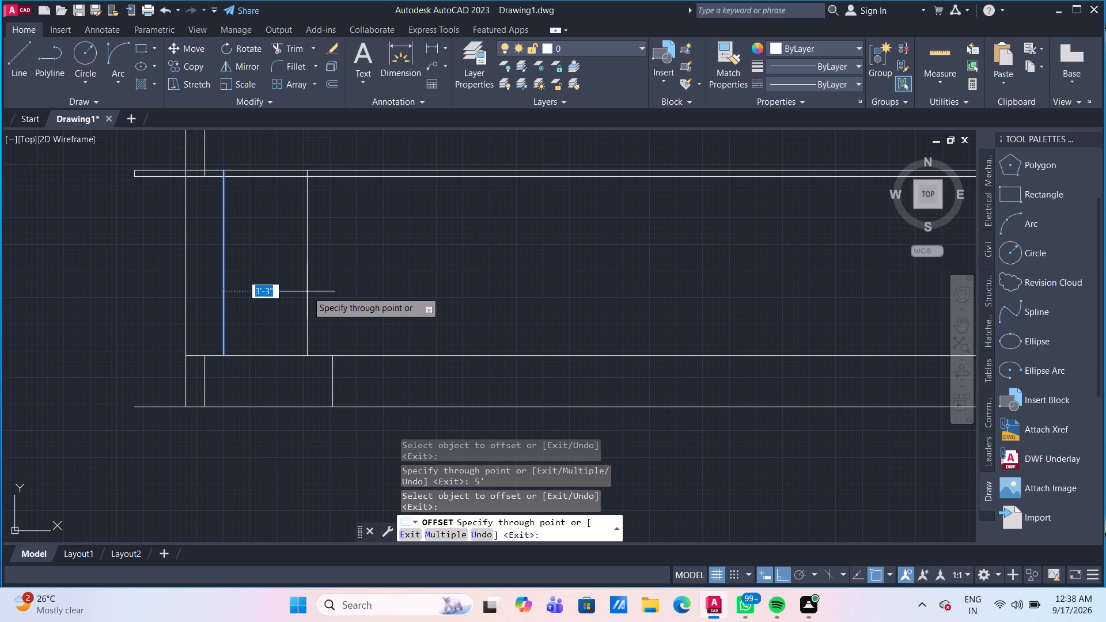
type("3'")
key("Return")
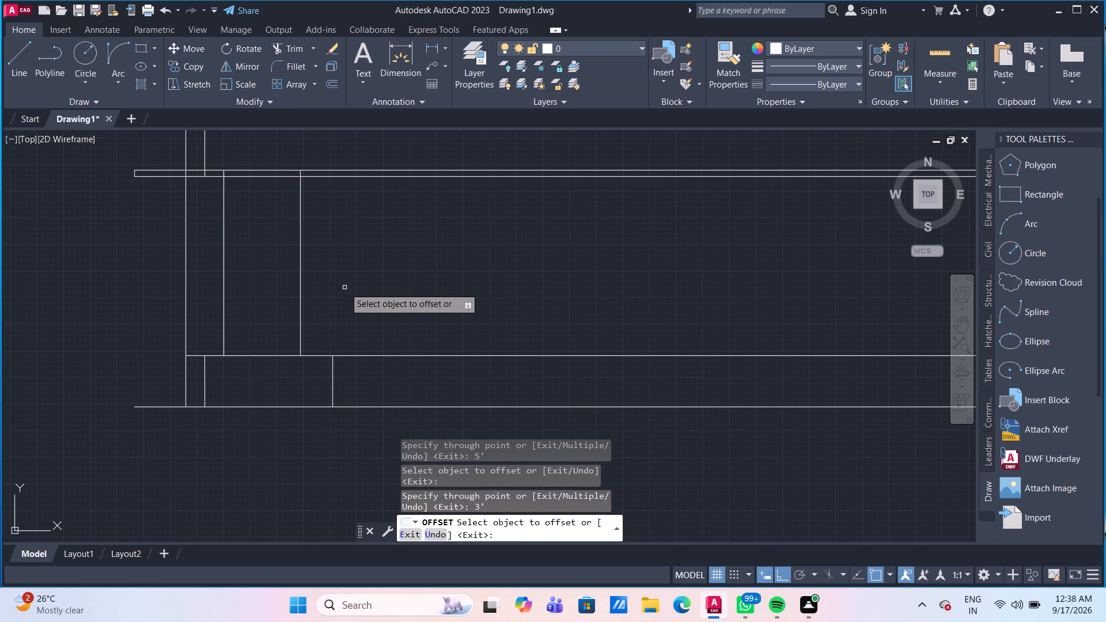
Offset the upper floor's vertical line nearest the outer left wall 3' inward.
middle_click_drag(346, 287, 346, 337)
scroll(346, 337, "down", 2)
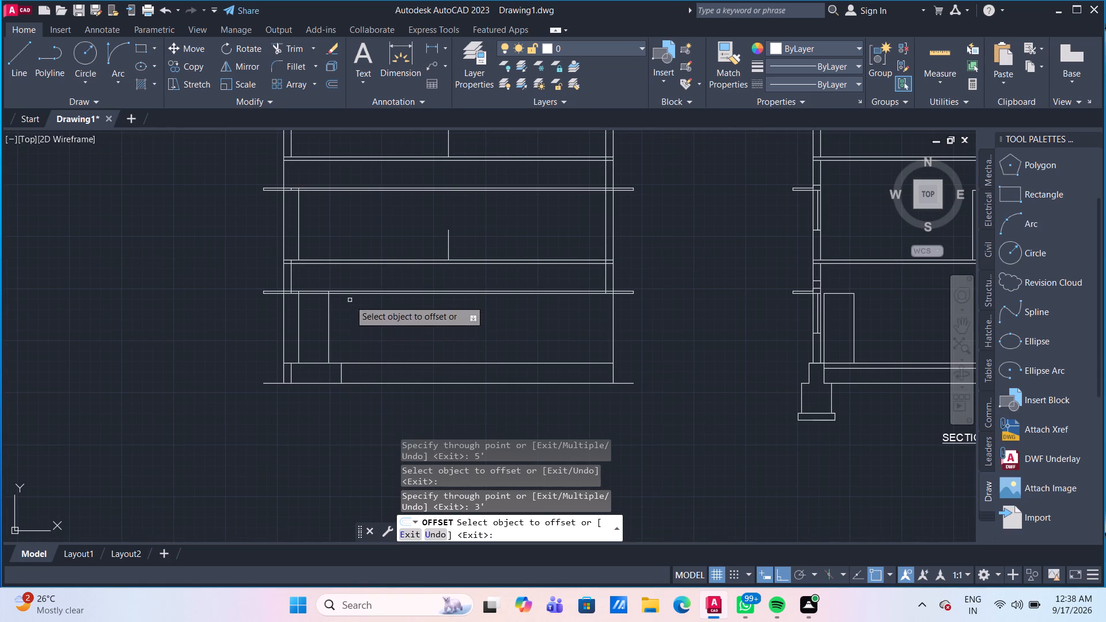
scroll(297, 230, "up", 2)
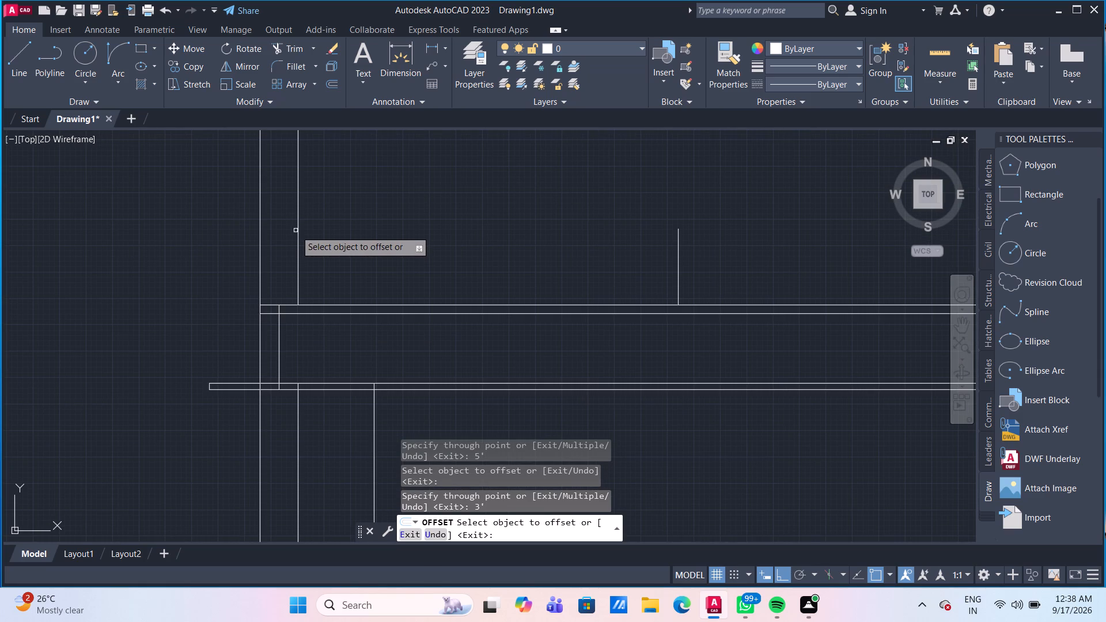
left_click(300, 232)
left_click(296, 232)
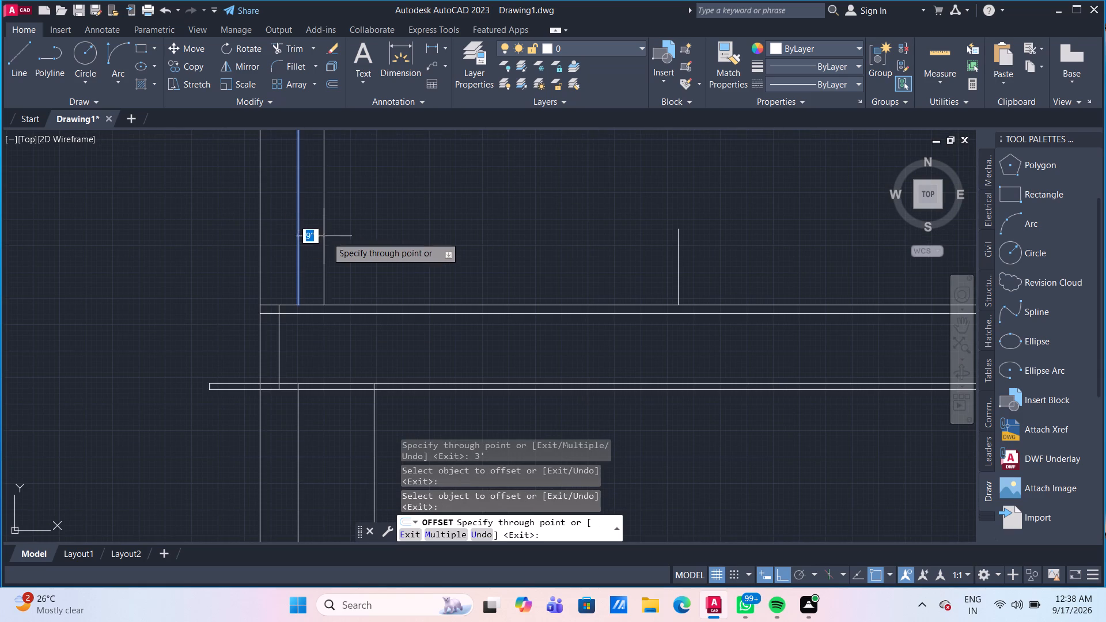
type("3'")
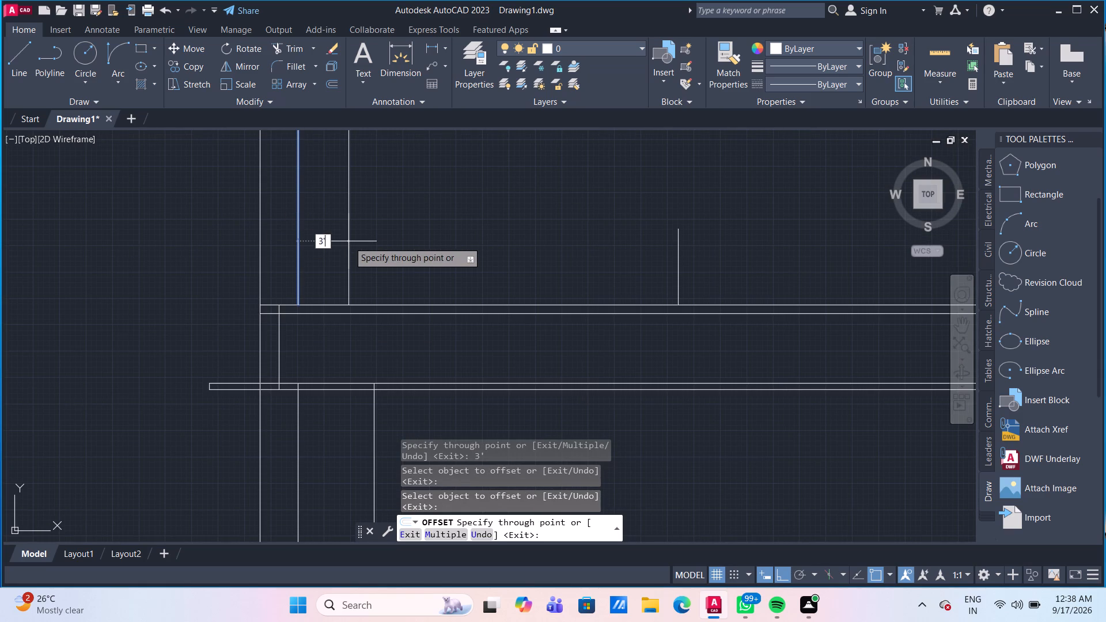
key("Return")
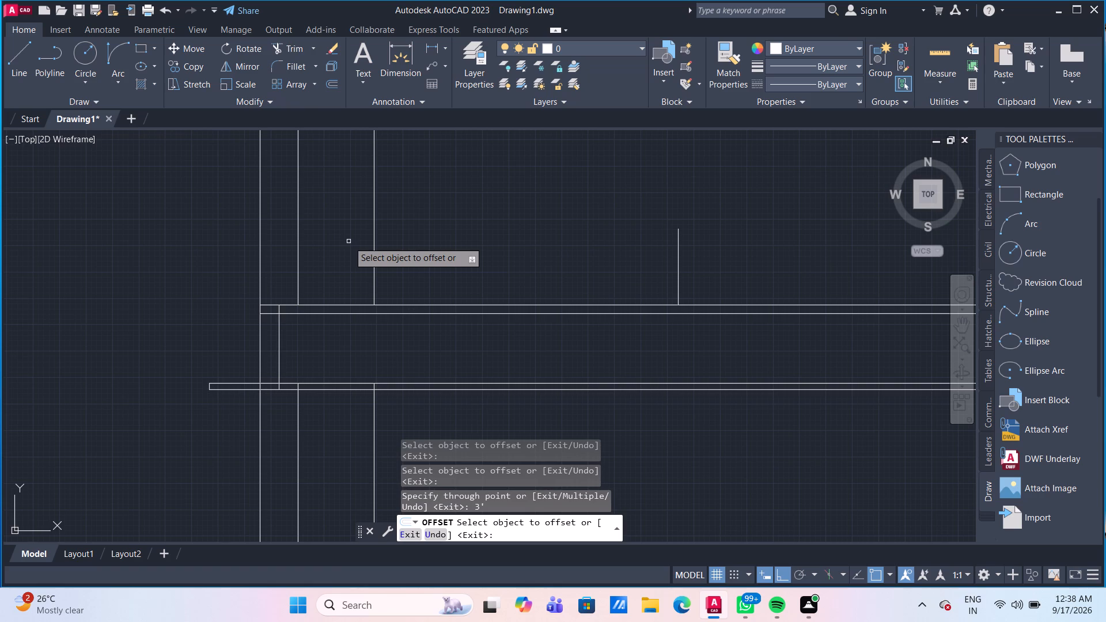
scroll(402, 241, "down", 2)
middle_click_drag(427, 220, 427, 224)
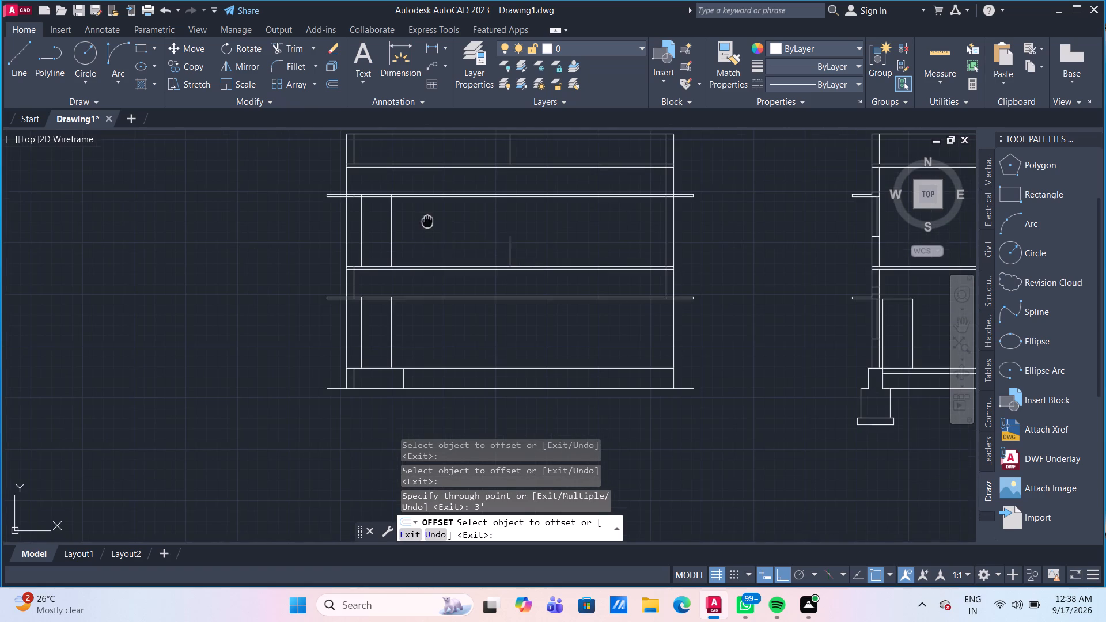
middle_click_drag(427, 224, 406, 275)
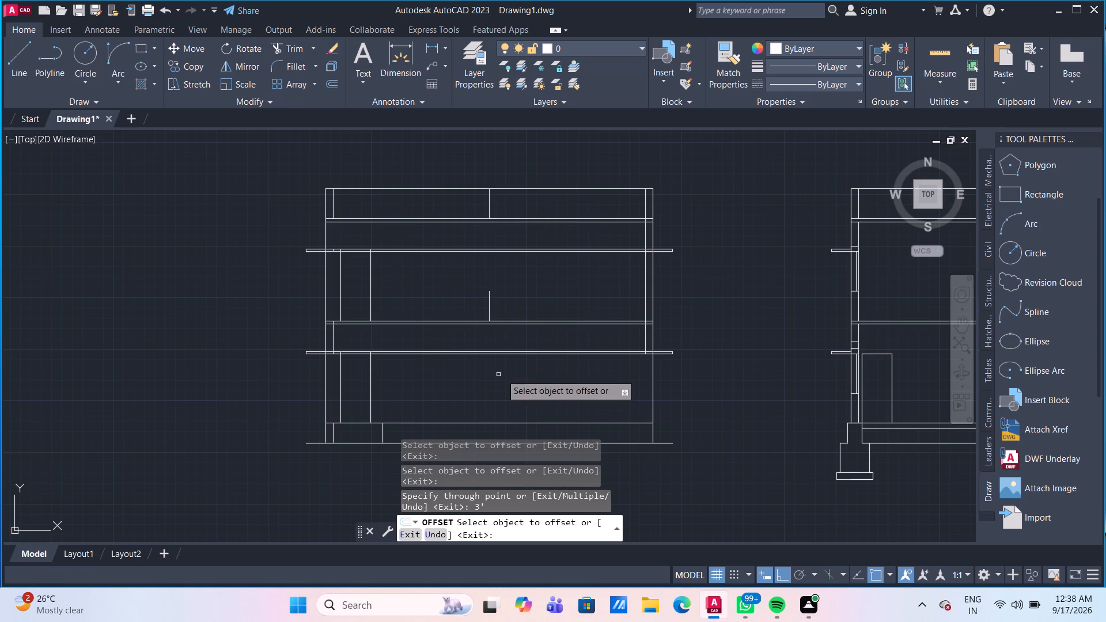
middle_click_drag(510, 374, 483, 280)
middle_click_drag(498, 302, 540, 338)
key("Escape")
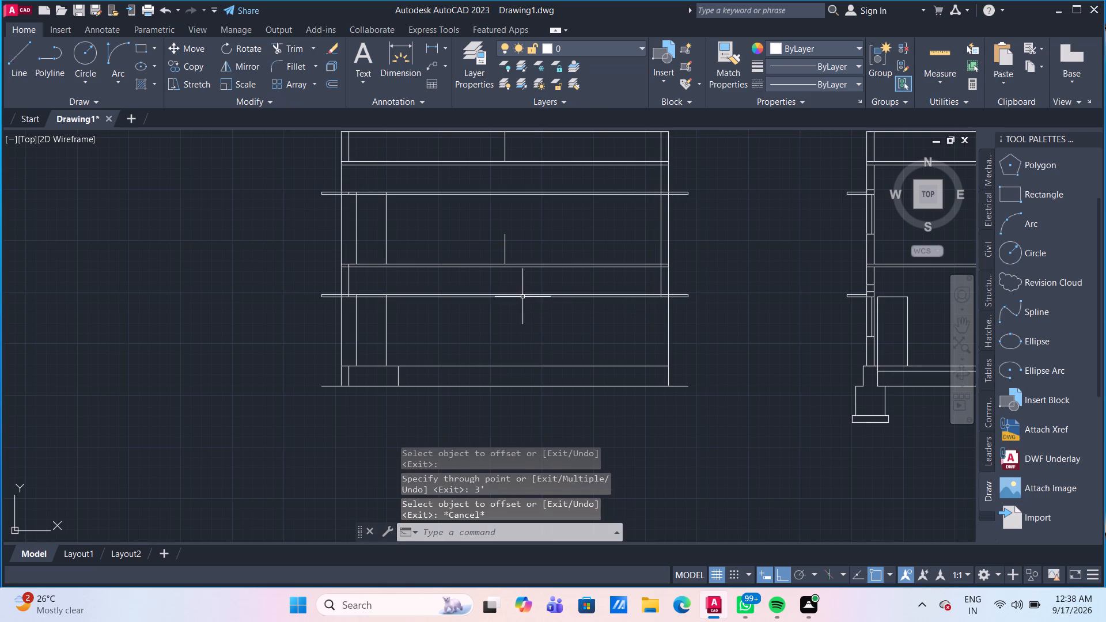
Delete the short inner left wall line between the new view's first-floor slab and the projecting slab below it.
middle_click_drag(439, 337, 453, 314)
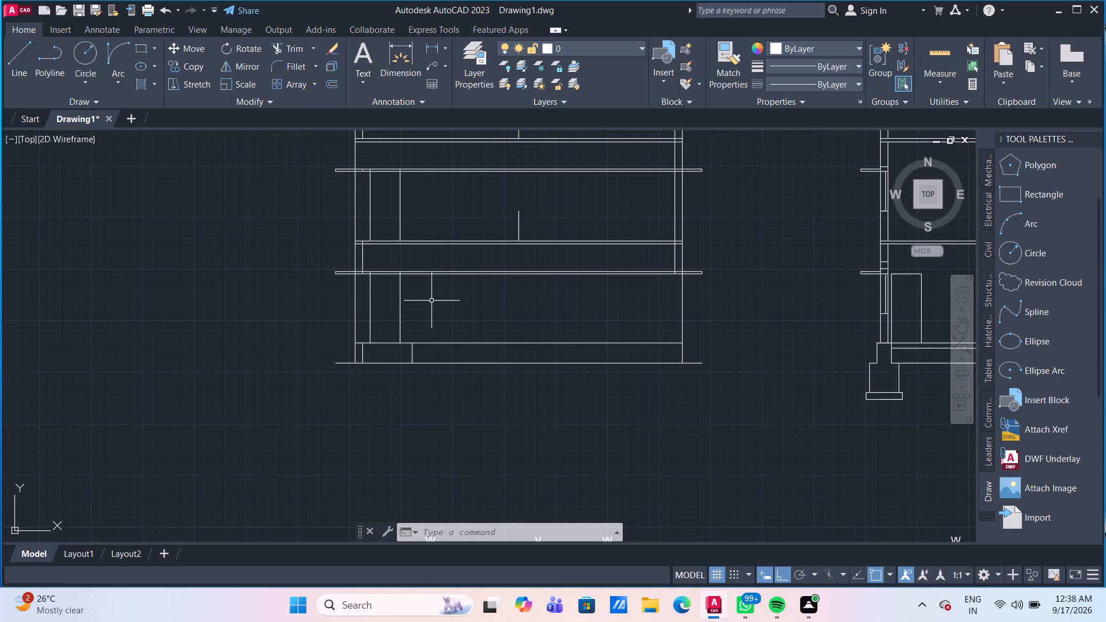
scroll(388, 292, "up", 1)
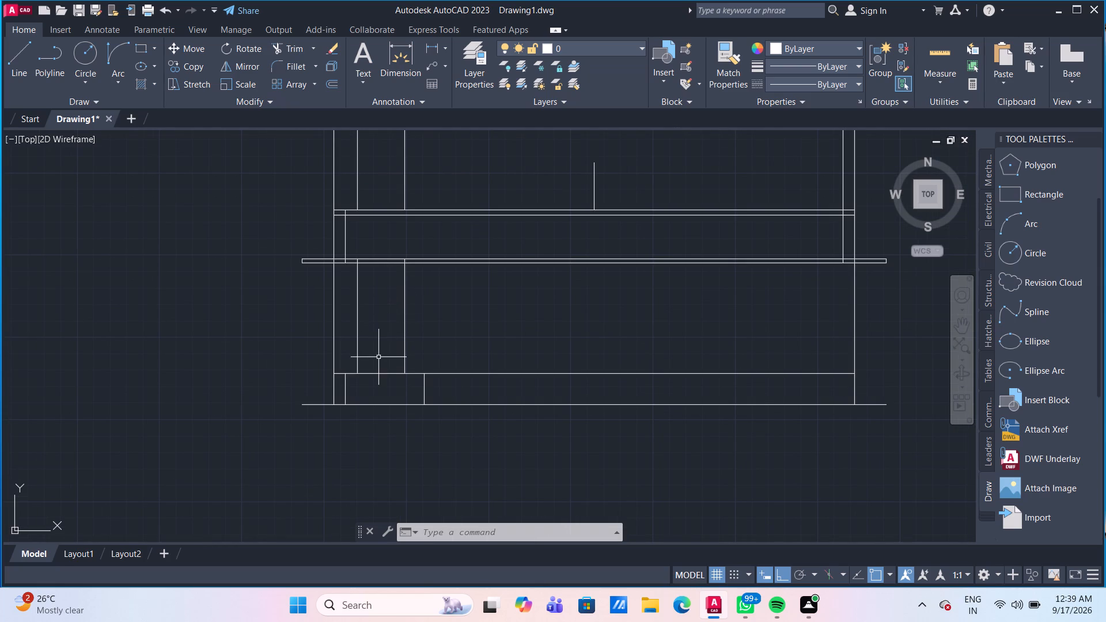
scroll(372, 329, "up", 1)
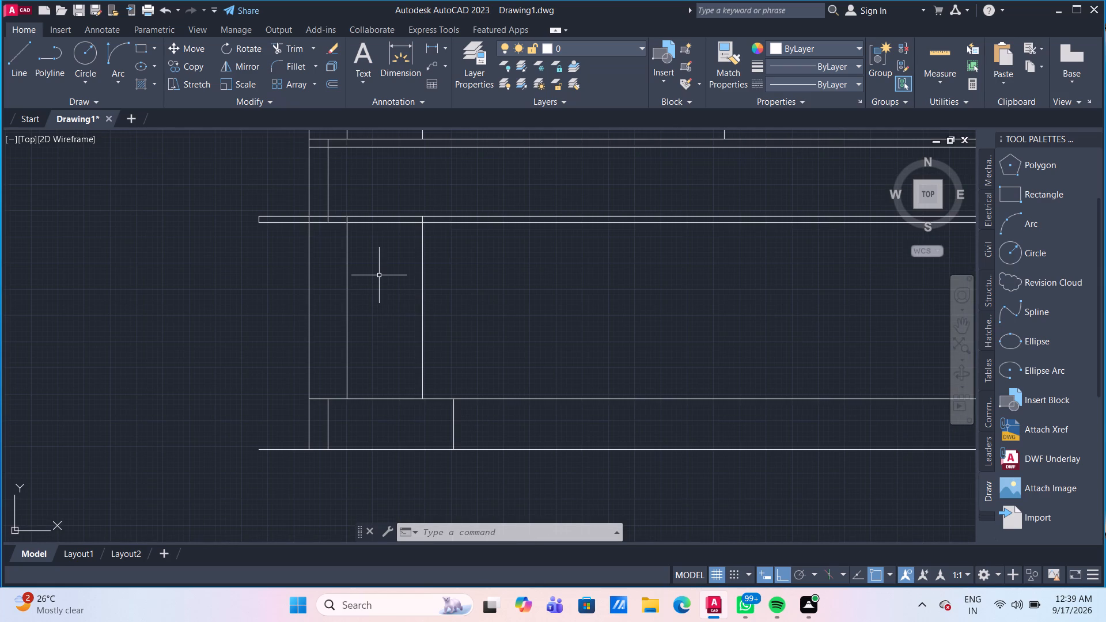
scroll(379, 275, "down", 1)
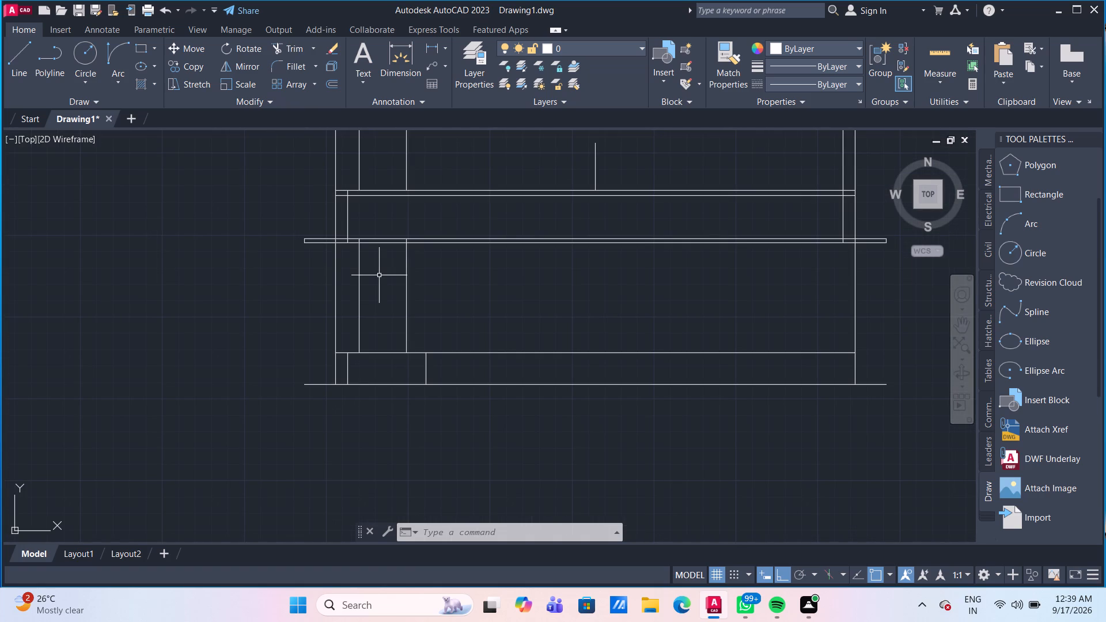
left_click(349, 217)
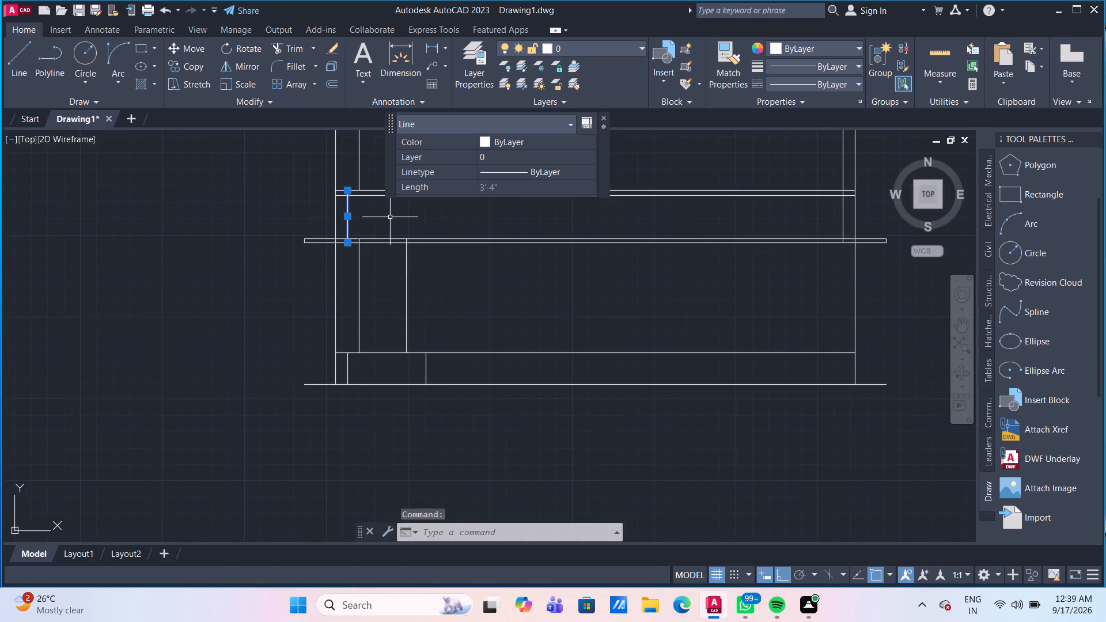
key("Delete")
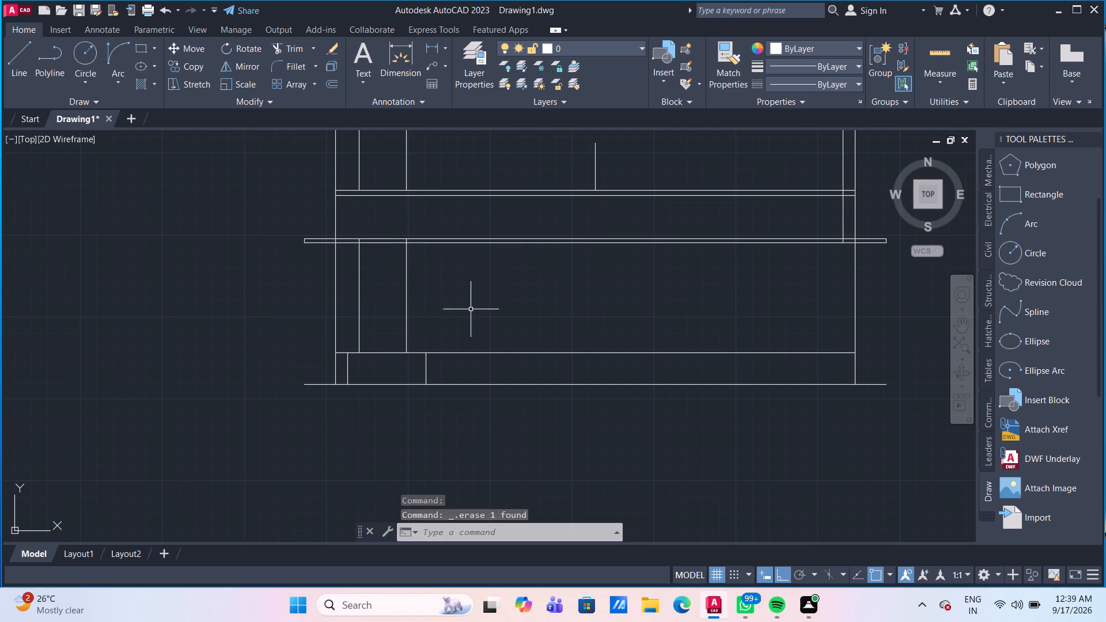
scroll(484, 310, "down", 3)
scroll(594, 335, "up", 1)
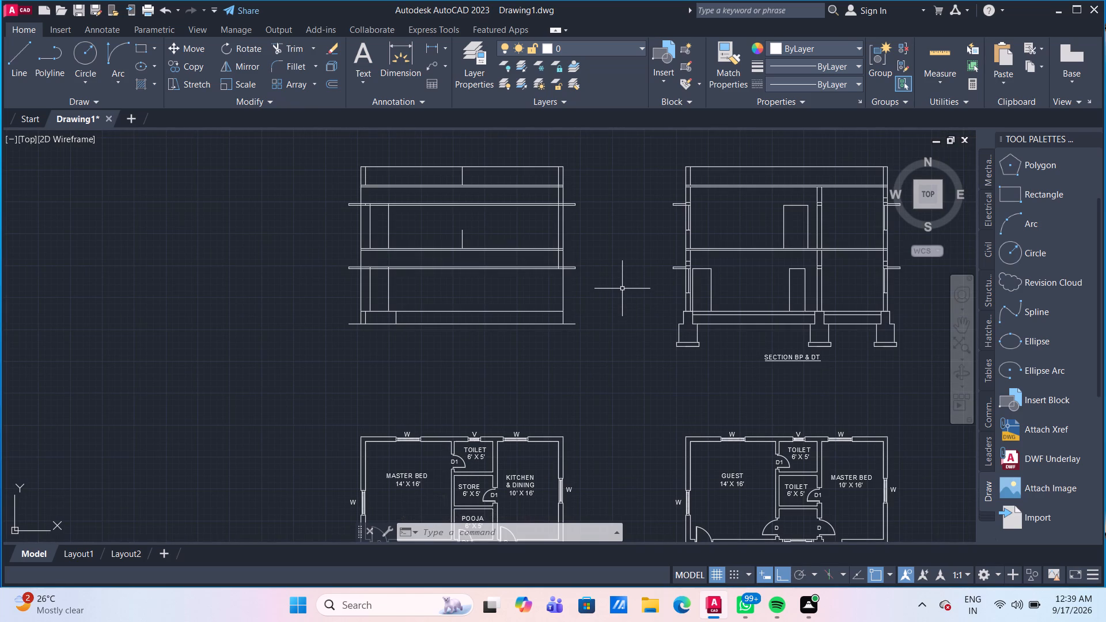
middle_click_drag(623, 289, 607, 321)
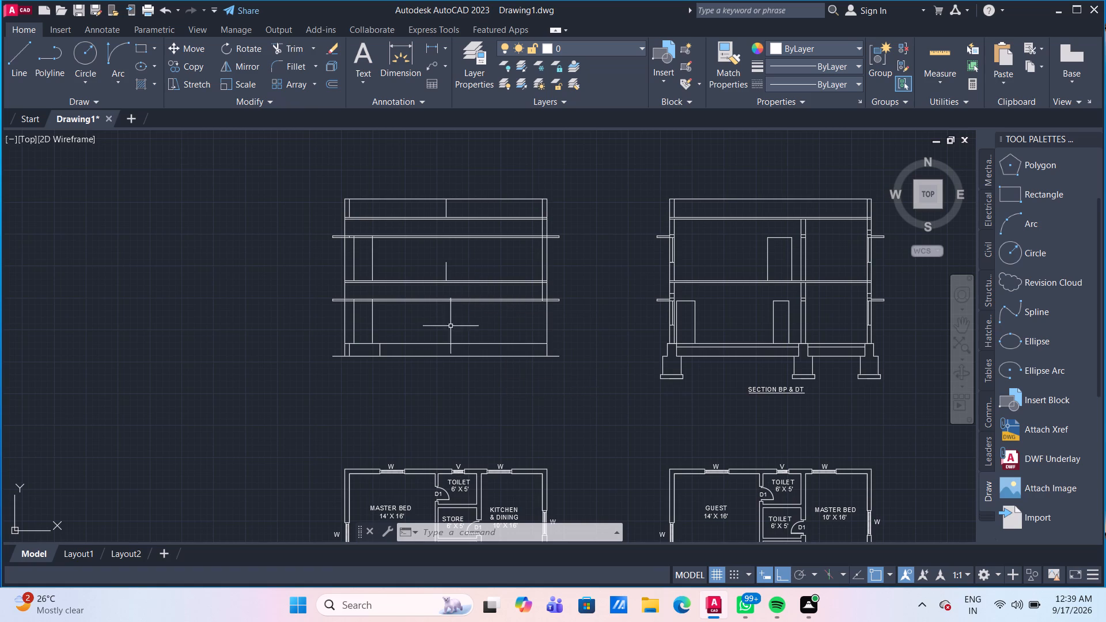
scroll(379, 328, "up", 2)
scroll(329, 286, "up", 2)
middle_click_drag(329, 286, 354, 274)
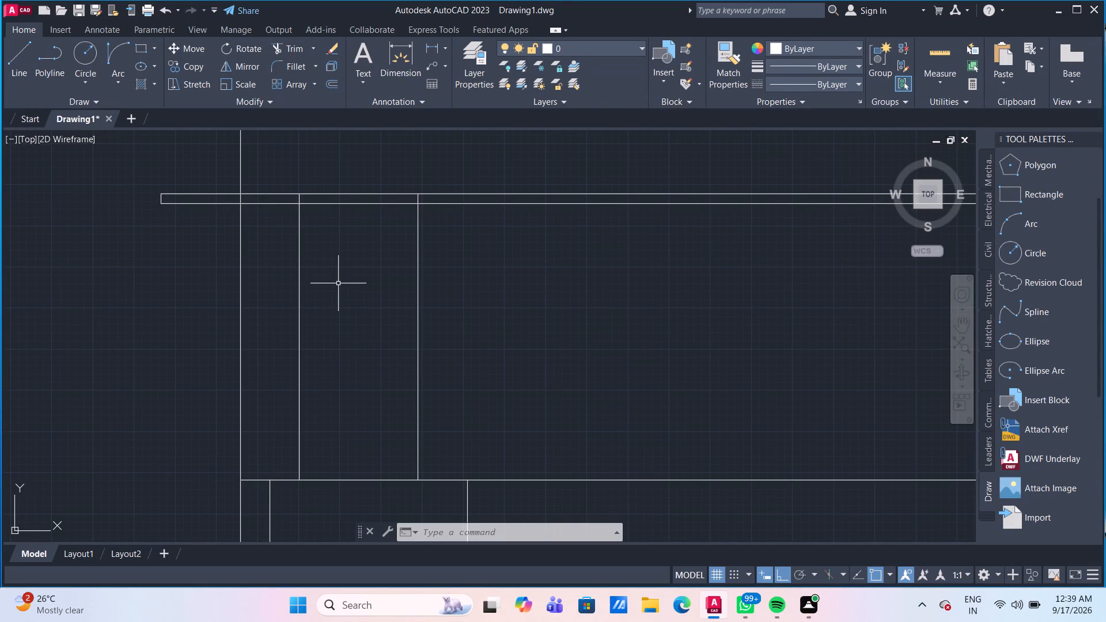
Offset the ground-floor opening's vertical line nearest the outer left wall 3" inward, using a Through offset.
key("o")
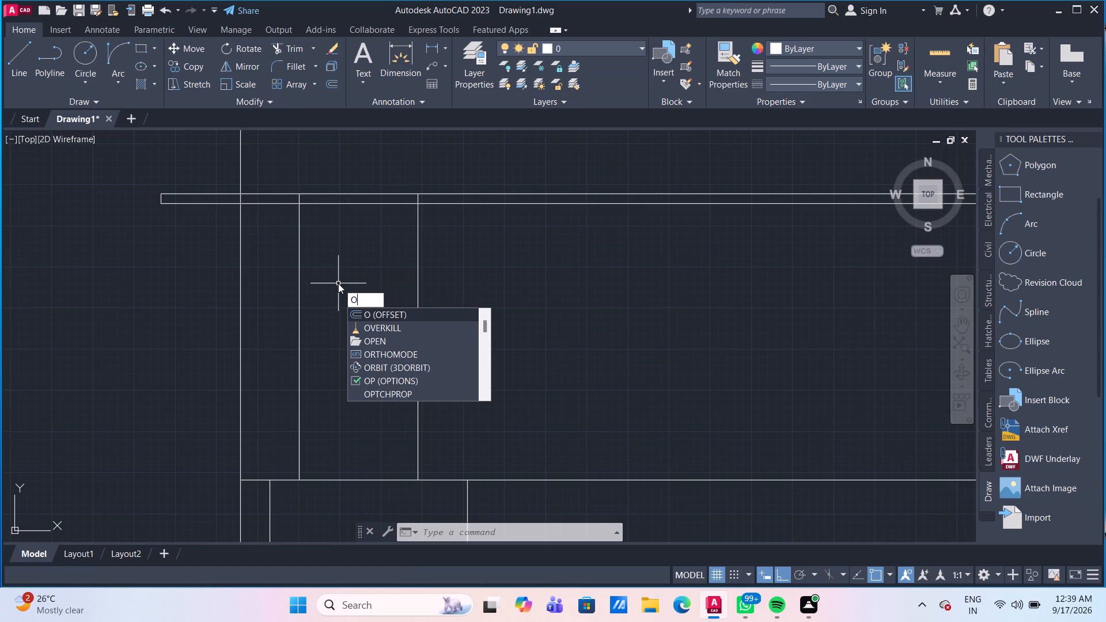
key("Return")
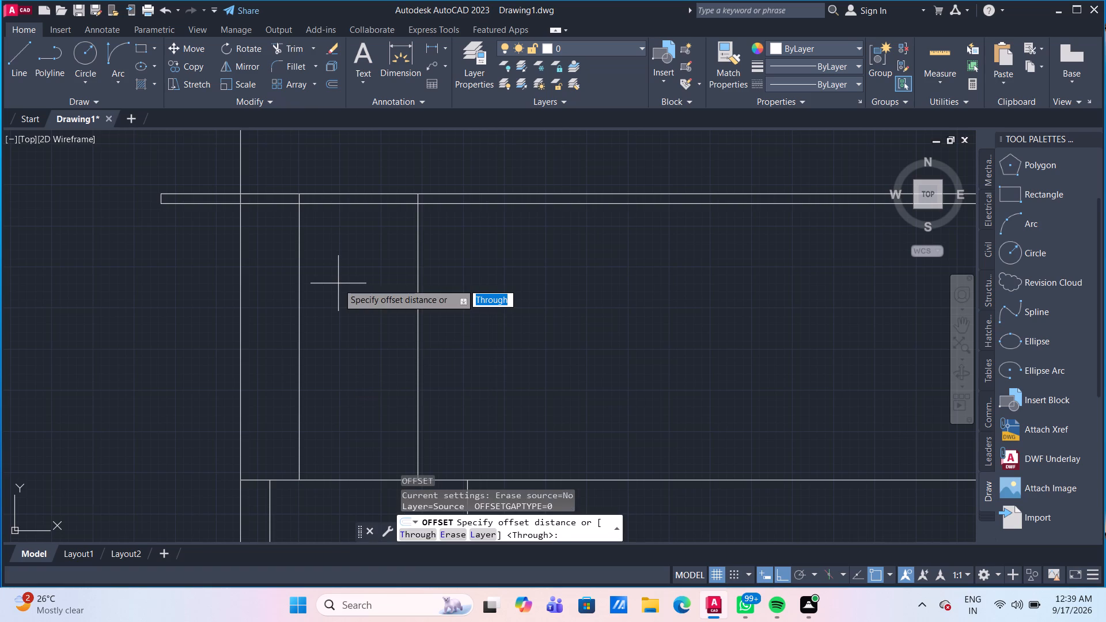
key("Return")
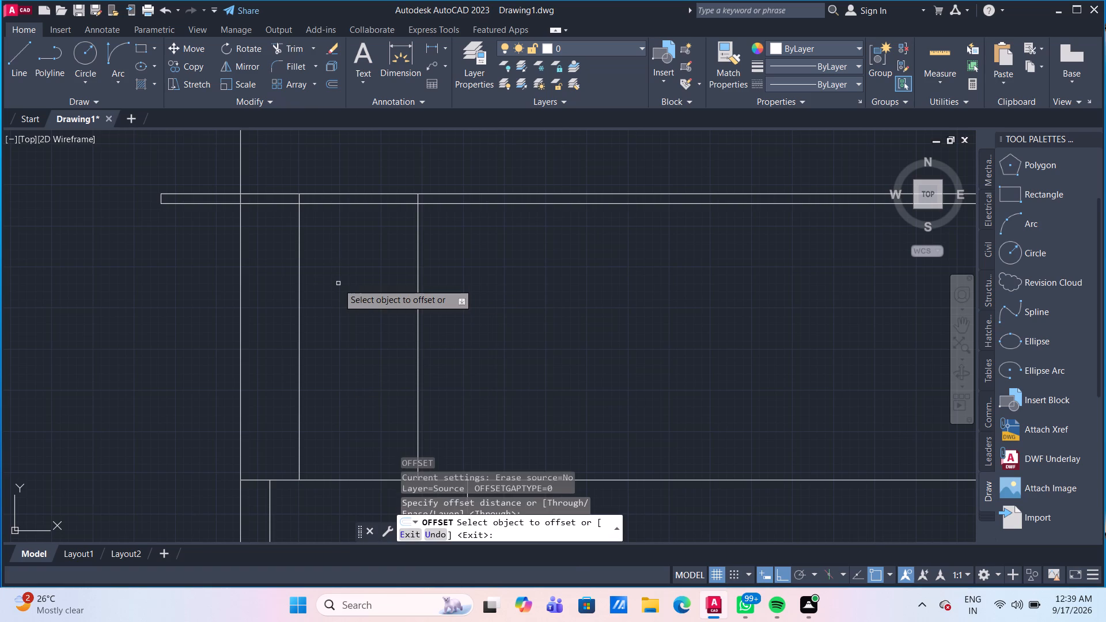
left_click(299, 340)
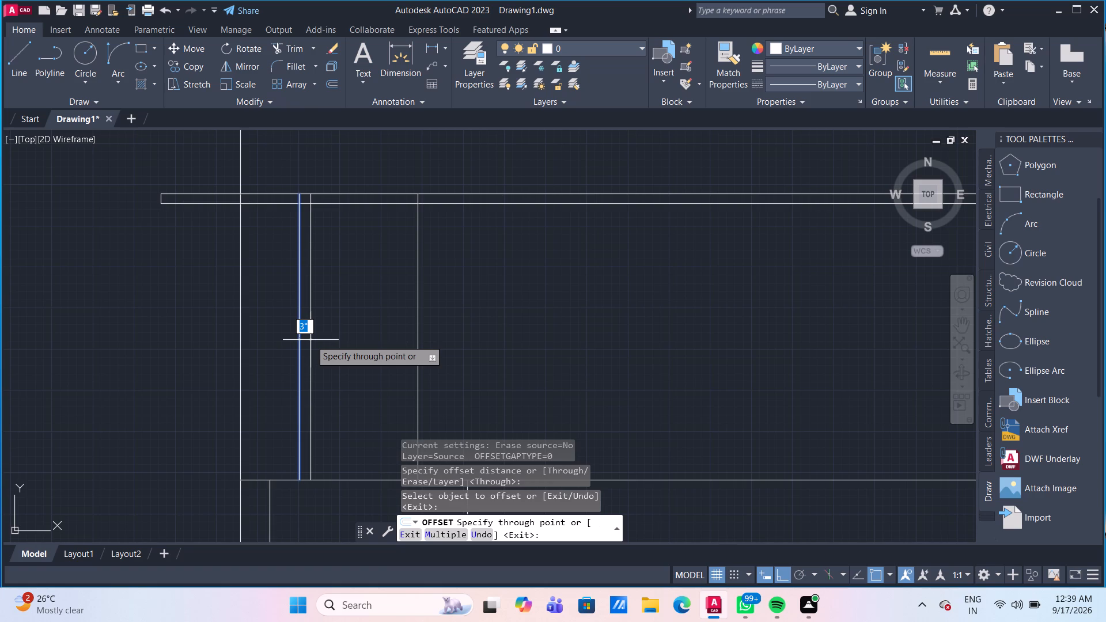
key("3")
key("shift+quotedbl")
key("Return")
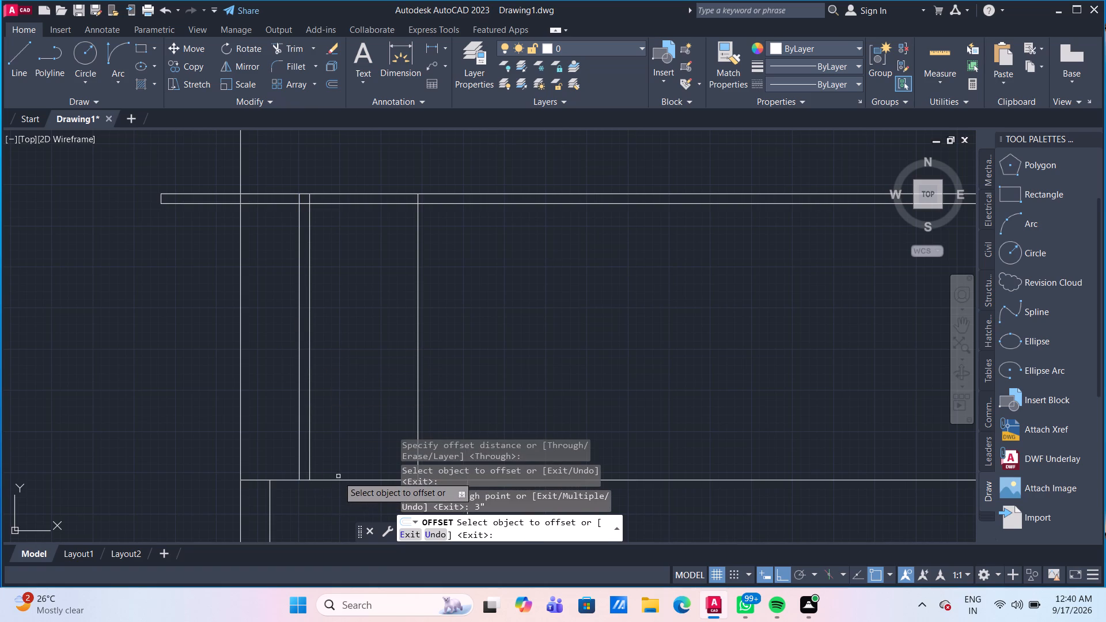
Offset the ground-floor base line 3" upward, and offset the resulting line another 3" upward.
scroll(338, 476, "down", 2)
middle_click_drag(358, 432, 324, 386)
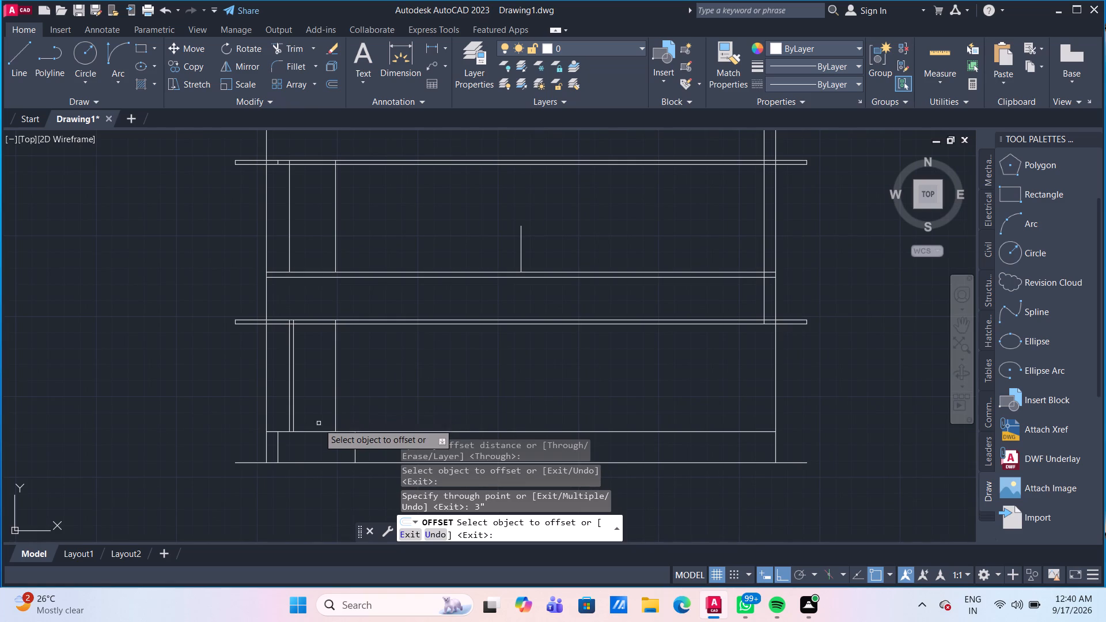
left_click(317, 431)
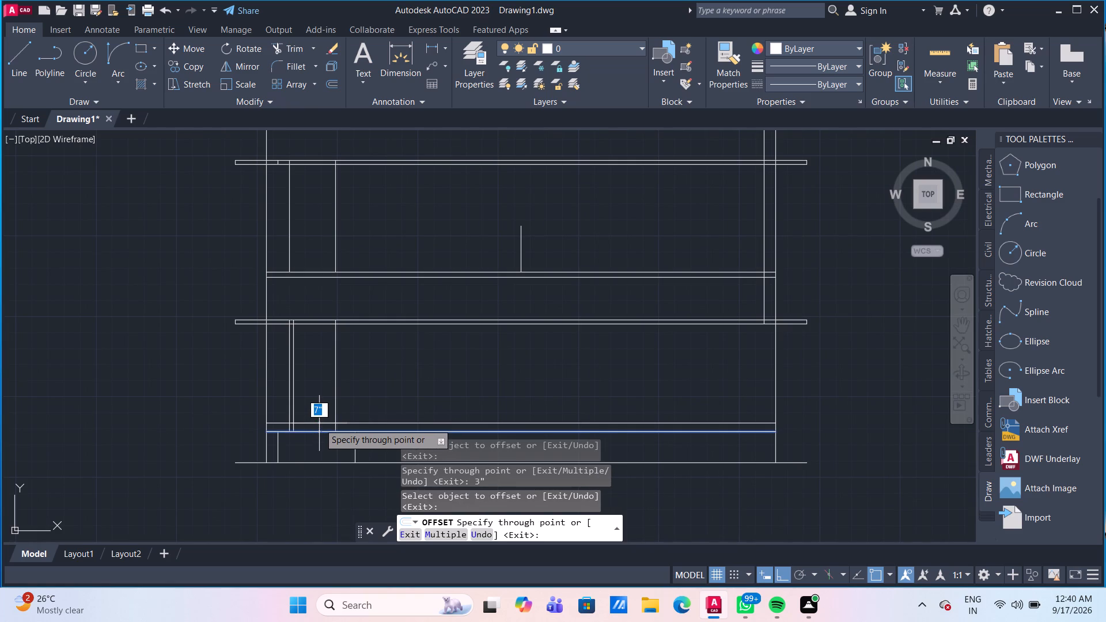
type("3\"")
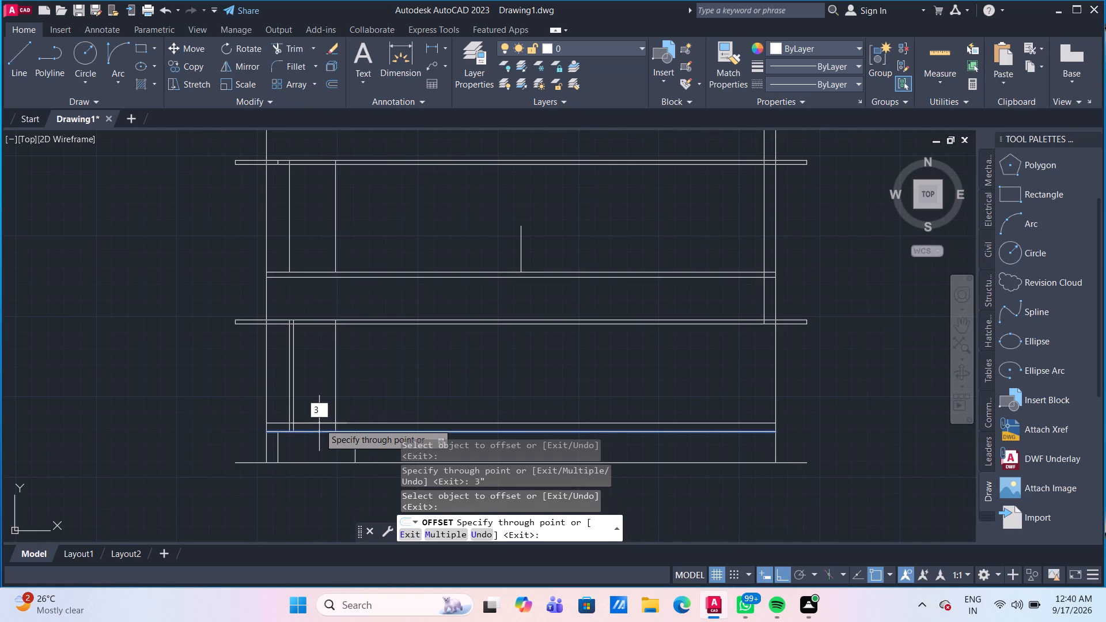
key("Return")
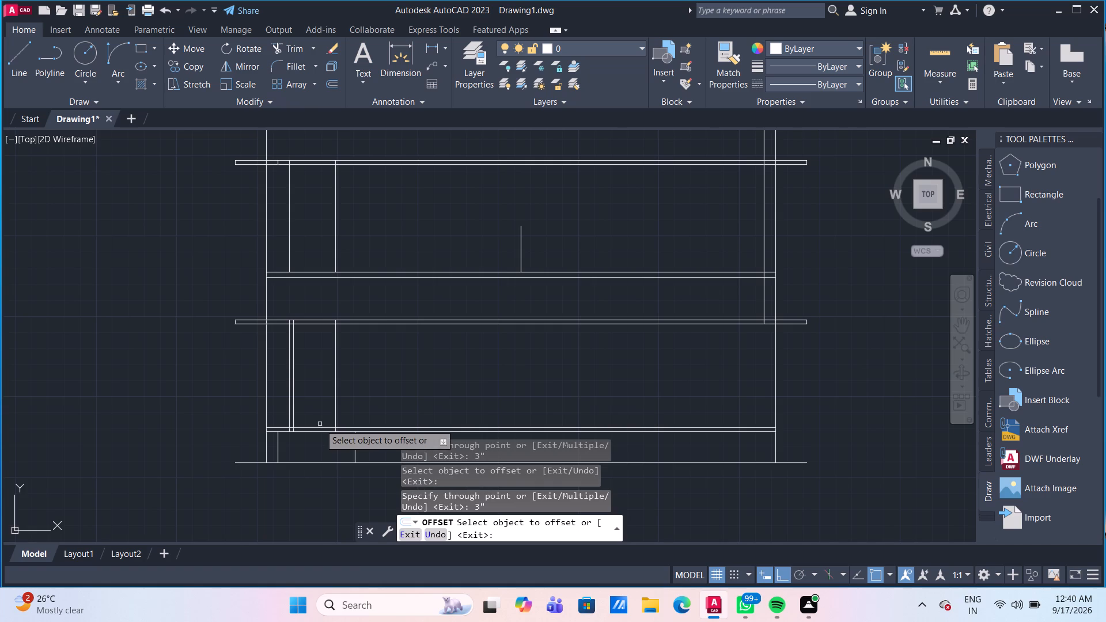
left_click(321, 427)
type("3\"")
key("Return")
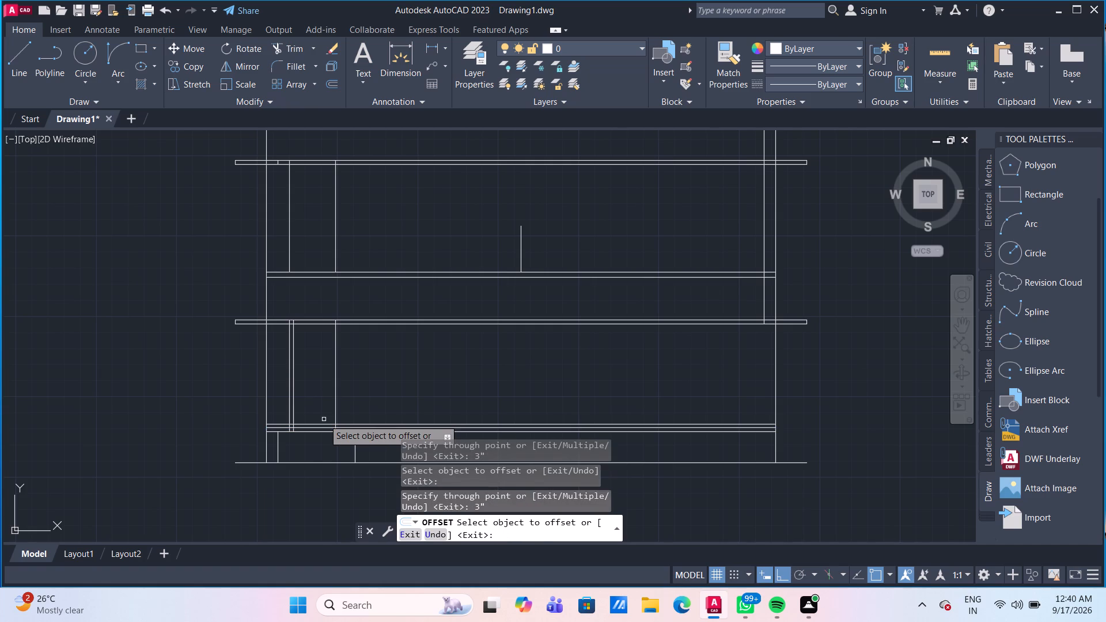
Offset the underside of the projecting slab above the ground floor 6" downward.
scroll(312, 332, "up", 1)
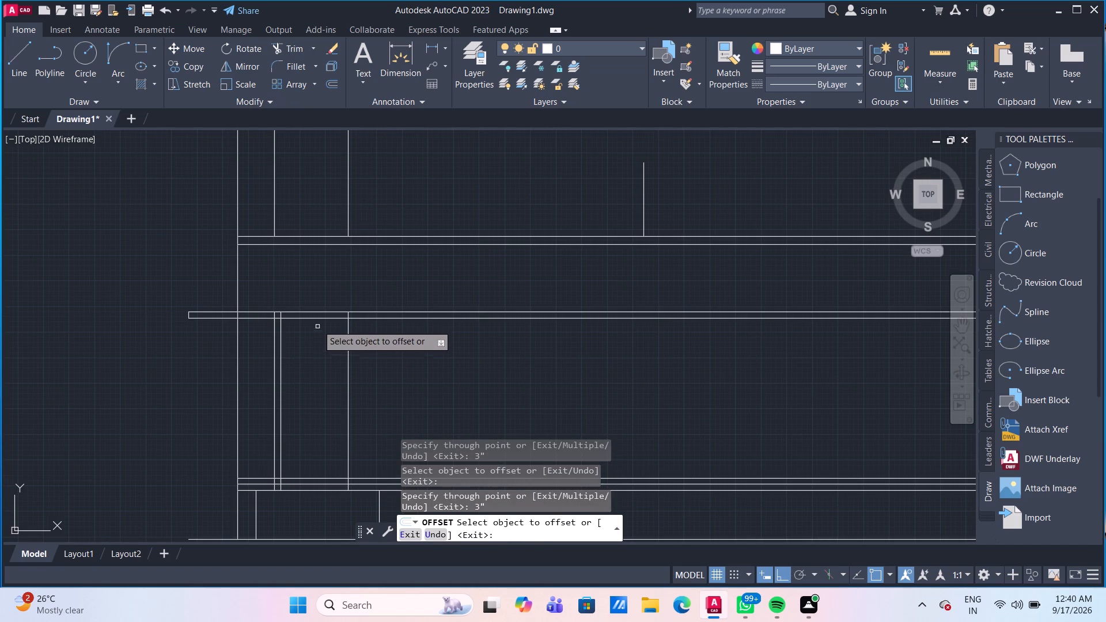
left_click(317, 317)
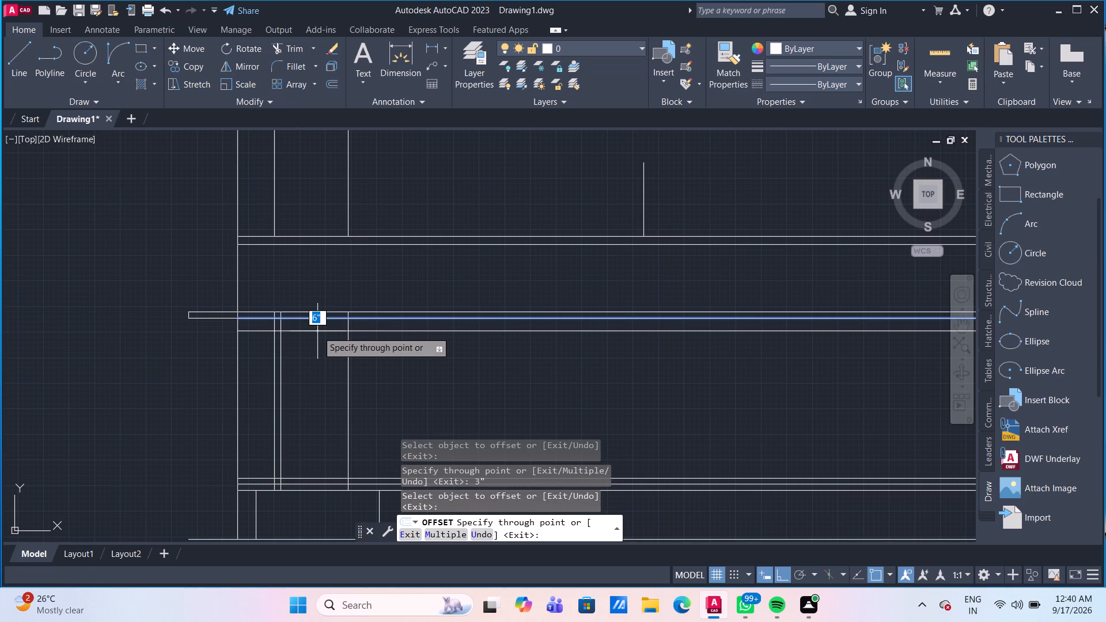
type("6\"")
key("Return")
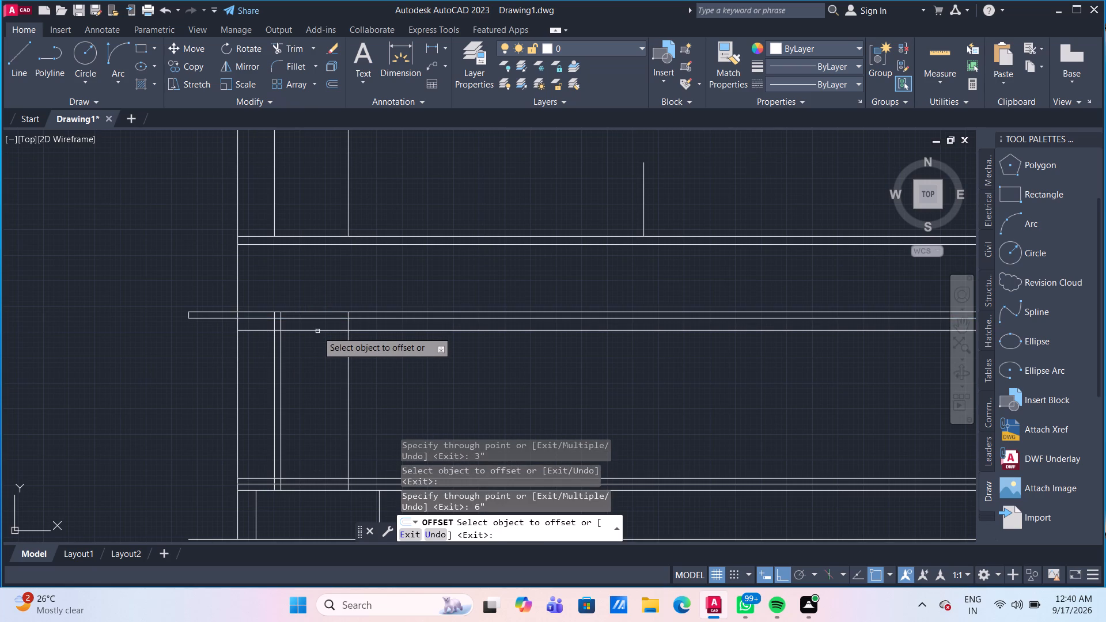
key("Escape")
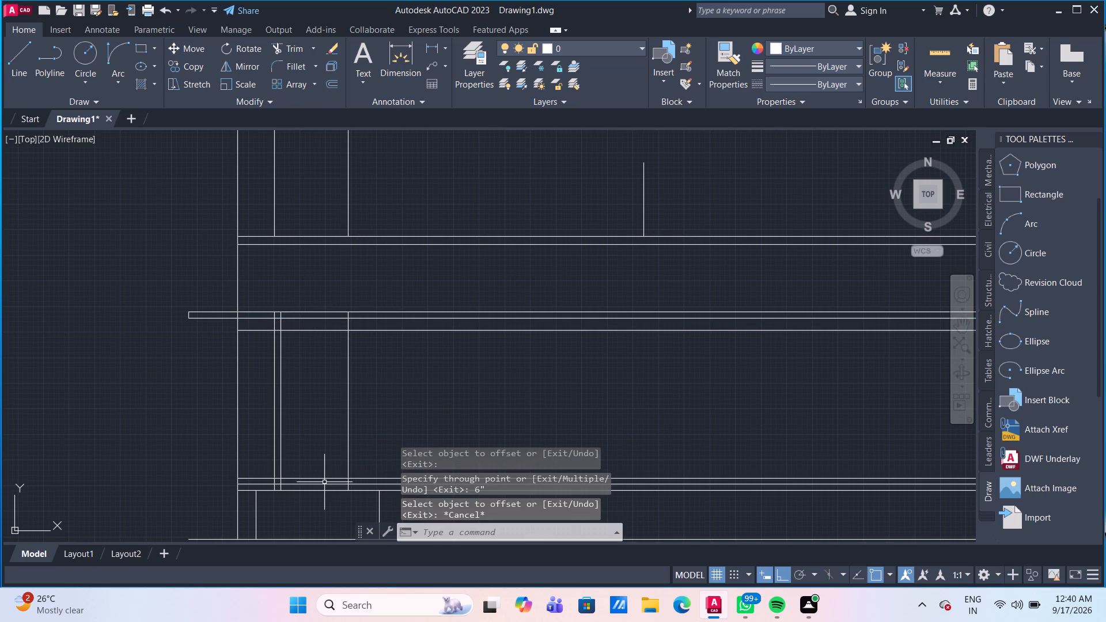
Delete the intermediate horizontal line 3" above the ground-floor base line.
left_click(325, 483)
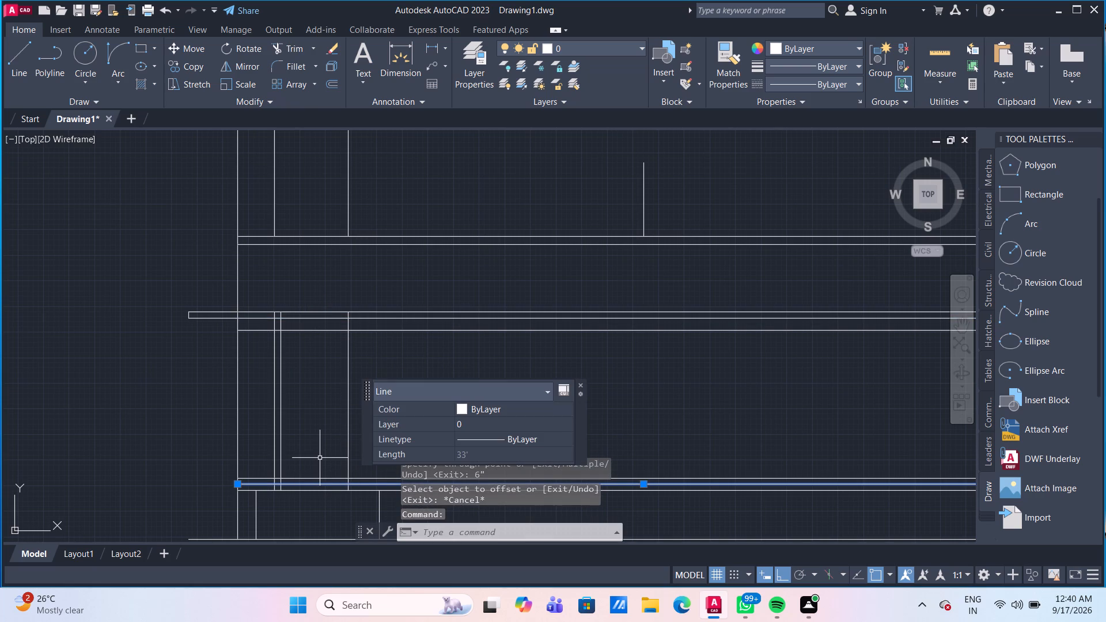
key("Delete")
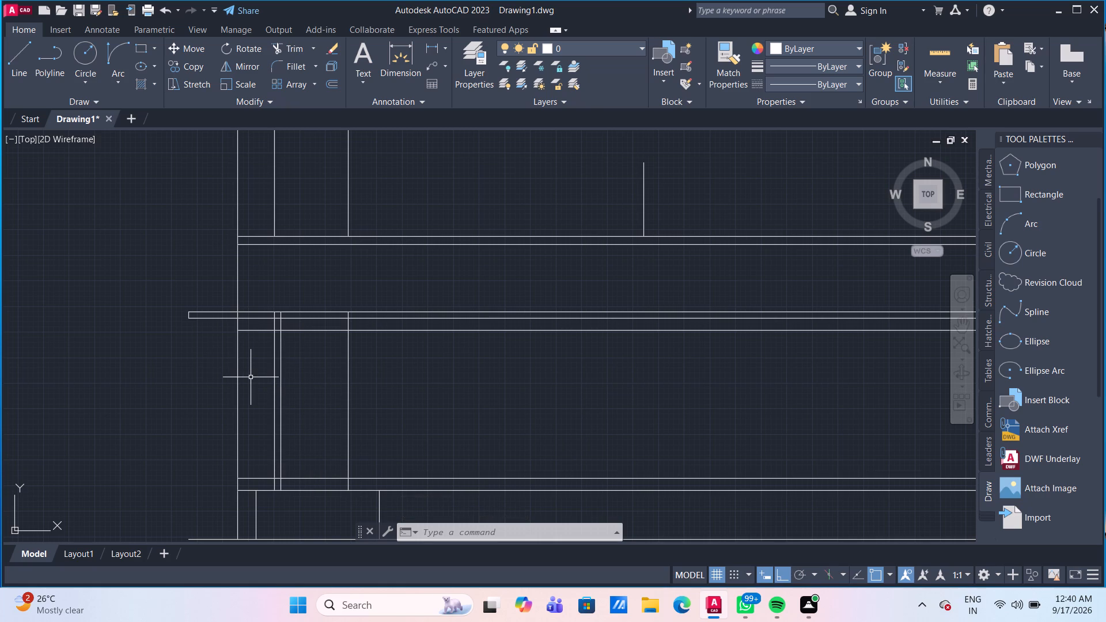
Draw a sloping line from the inner left opening line at the 6" offset up to the slab underside at the opening's far vertical line.
left_click(20, 63)
scroll(327, 333, "up", 3)
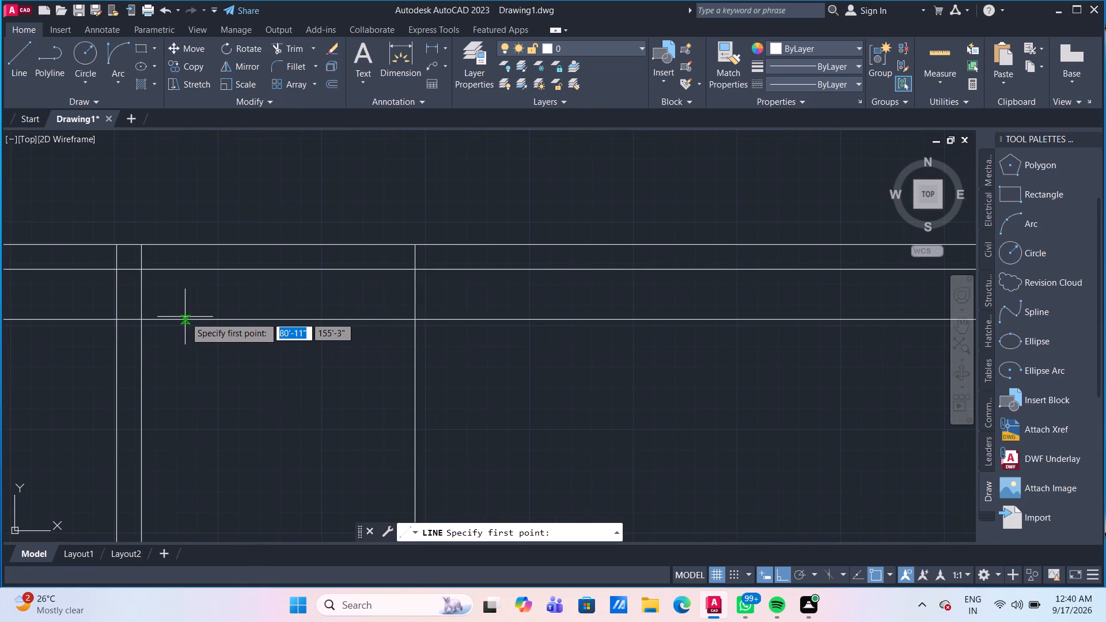
left_click(143, 319)
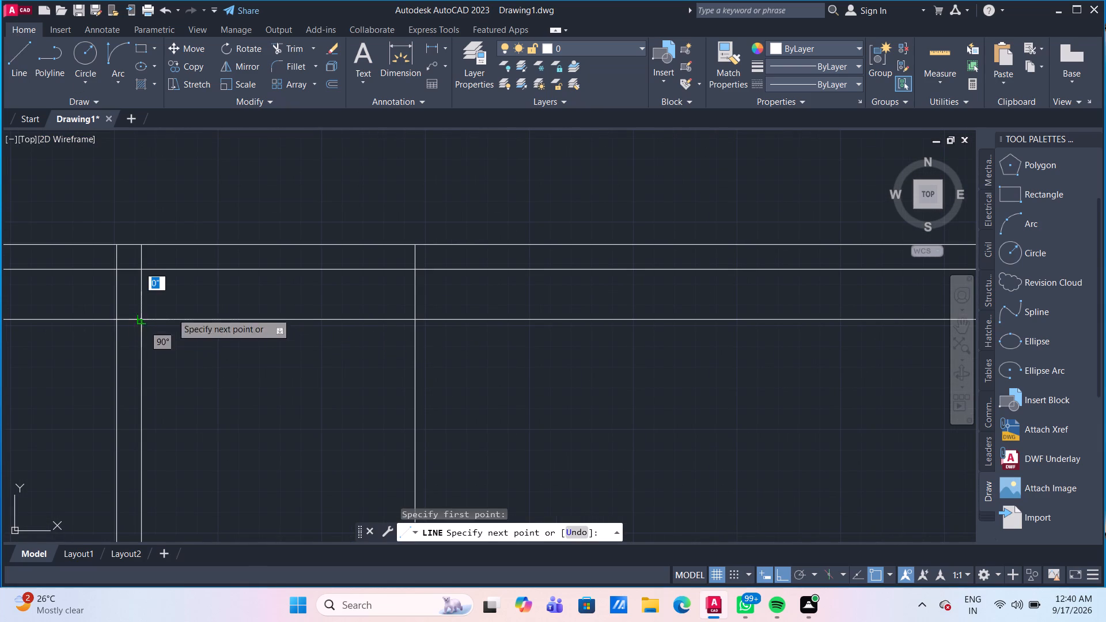
left_click(419, 269)
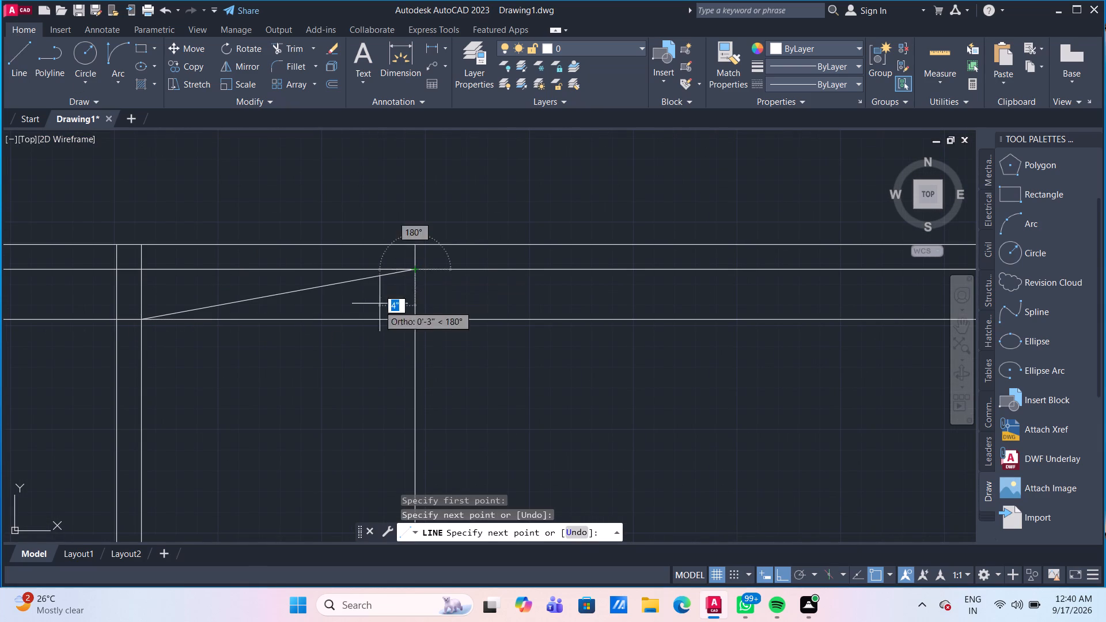
key("Escape")
Draw a sloping line from the inner left opening line, 6" above the floor base, down to the base at the opening's far vertical line.
middle_click_drag(343, 355, 358, 214)
scroll(343, 339, "down", 1)
scroll(358, 214, "down", 2)
middle_click_drag(311, 341, 310, 291)
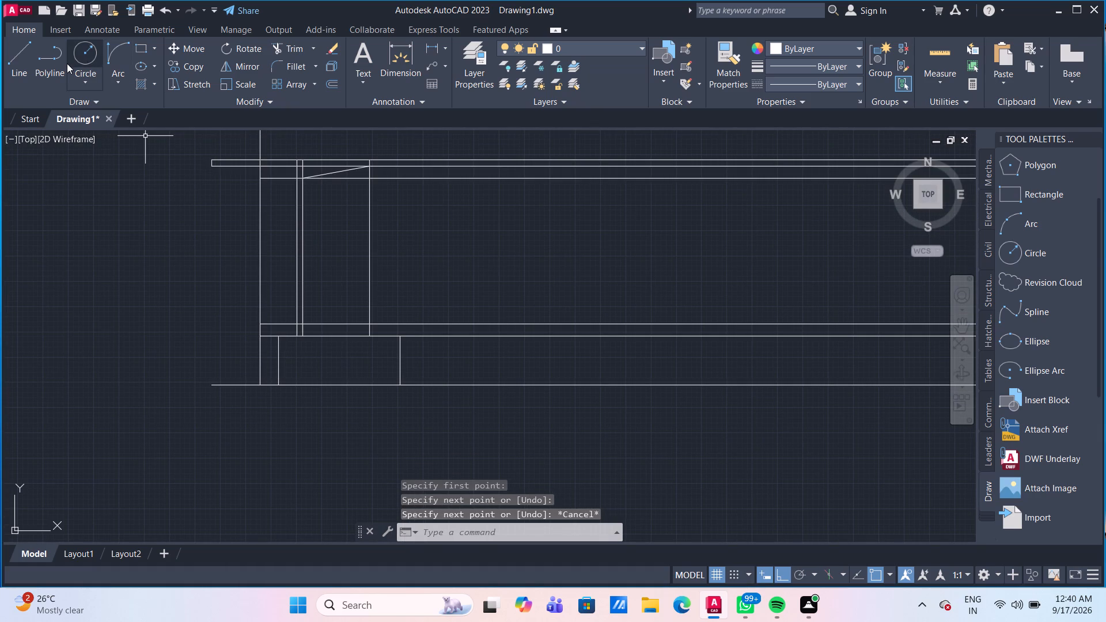
left_click(16, 55)
scroll(310, 287, "up", 2)
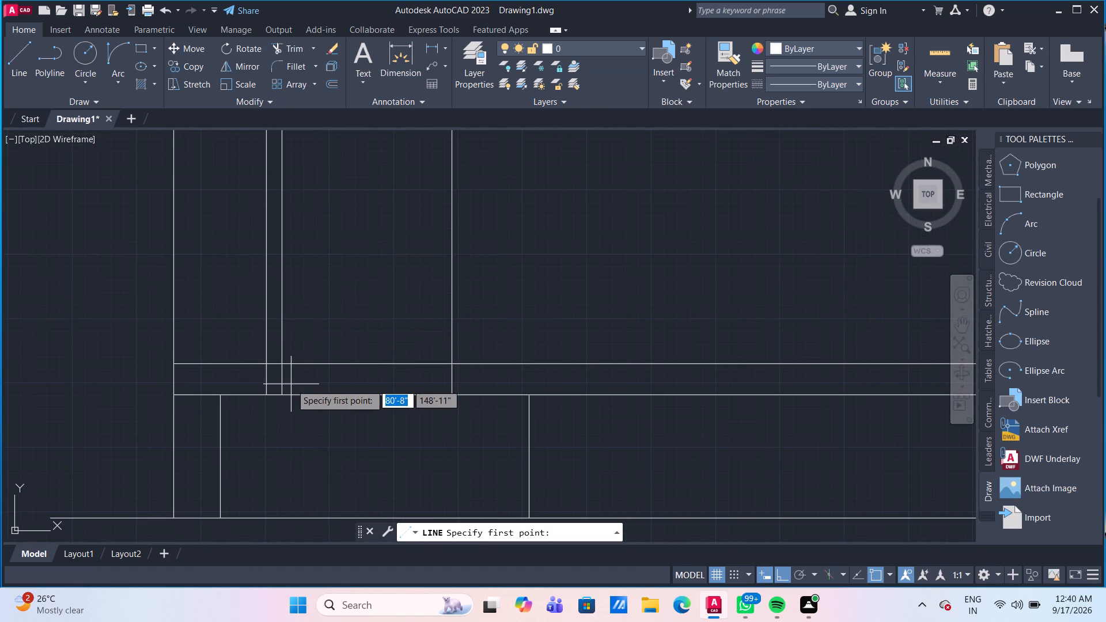
scroll(317, 378, "down", 1)
scroll(292, 370, "up", 1)
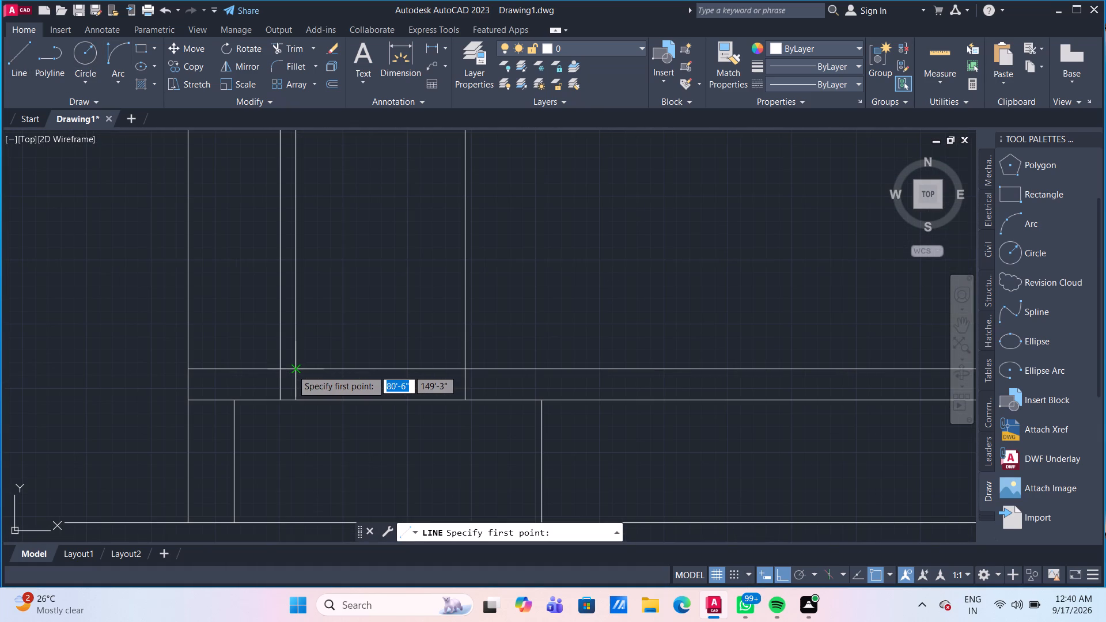
left_click(292, 370)
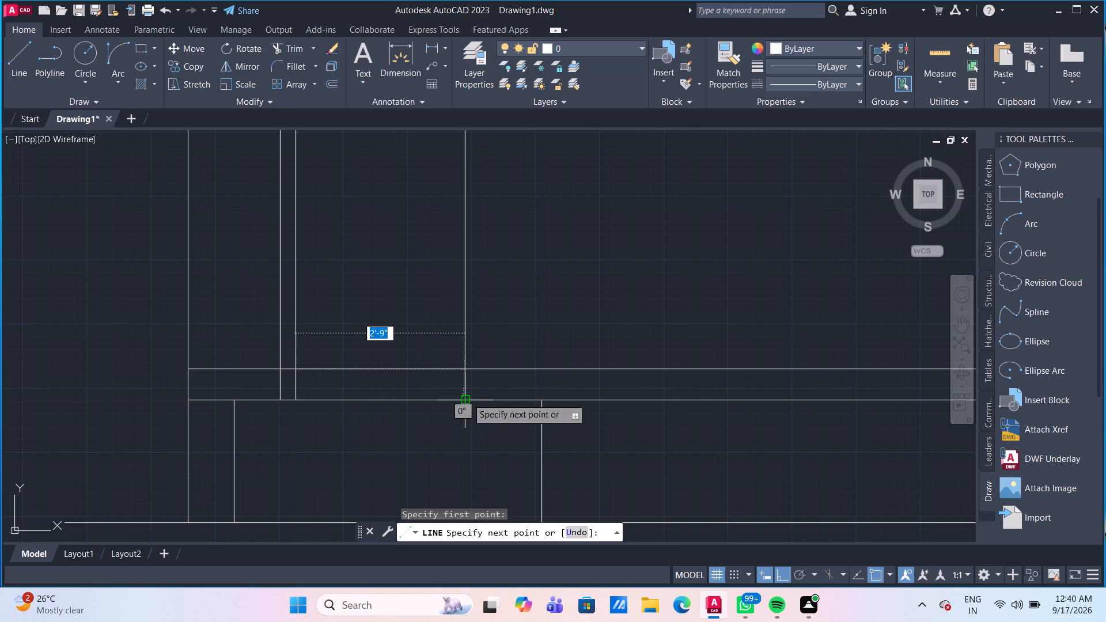
left_click(469, 398)
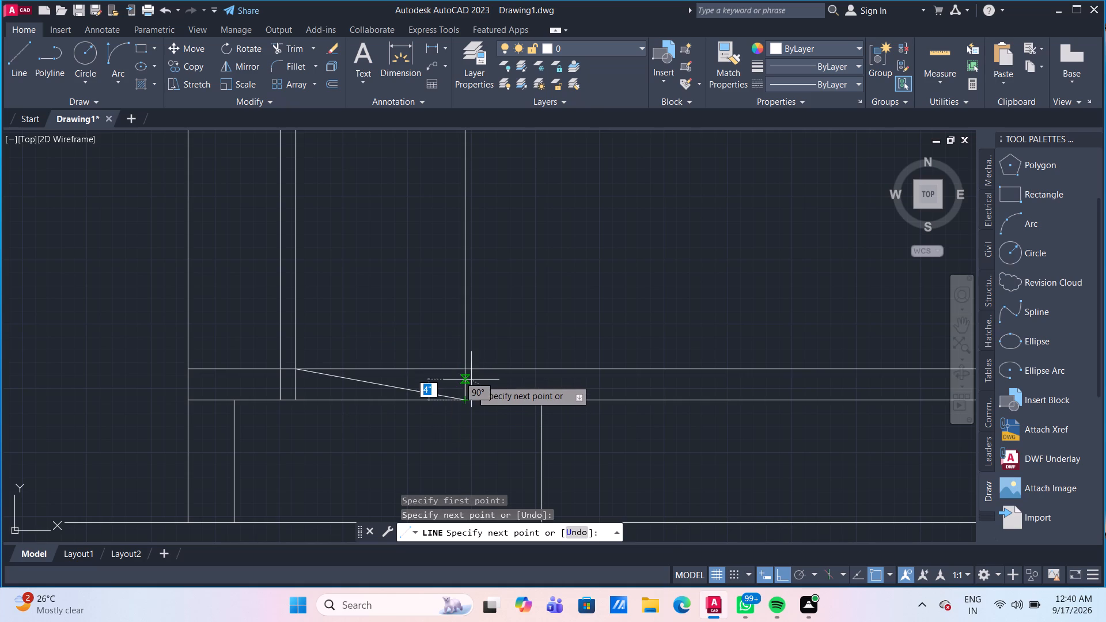
key("Escape")
Trim the ground-floor opening's head: verticals within the slab, inner line above the slope, and horizontal offset line as far as the opening's far vertical.
scroll(369, 360, "down", 1)
middle_click_drag(372, 204, 360, 343)
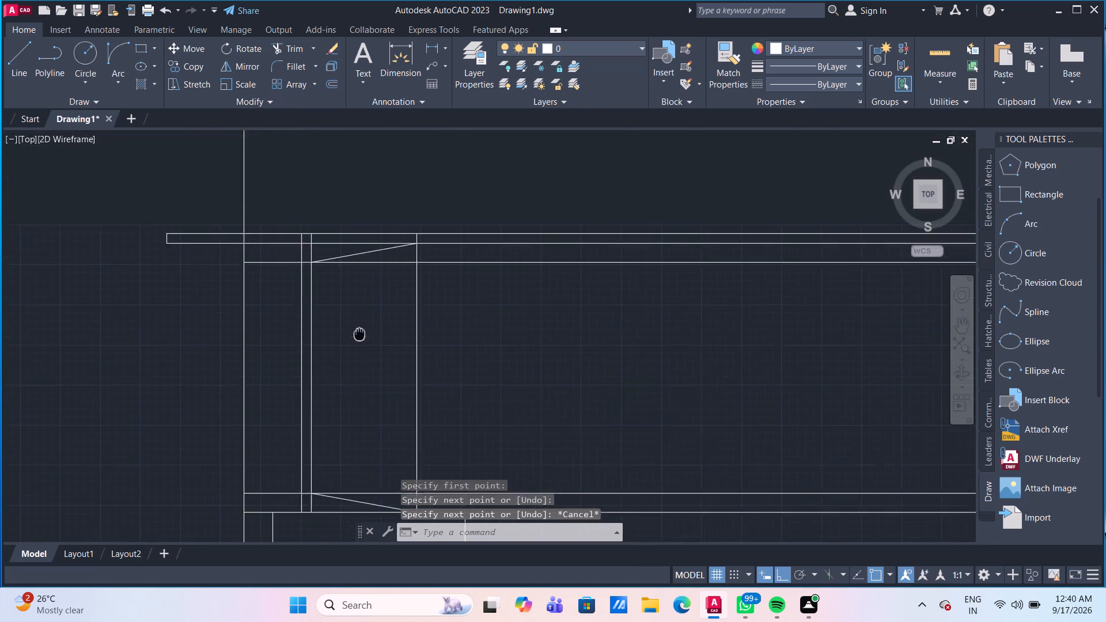
middle_click_drag(360, 343, 362, 355)
scroll(362, 355, "down", 1)
scroll(347, 314, "up", 2)
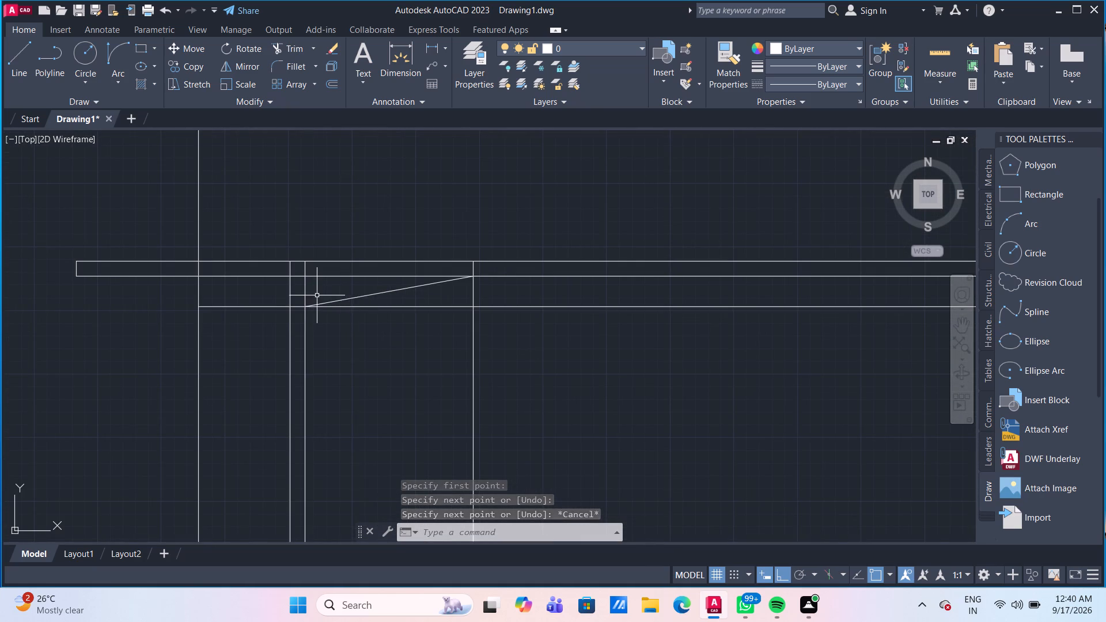
scroll(317, 295, "up", 1)
scroll(317, 295, "down", 2)
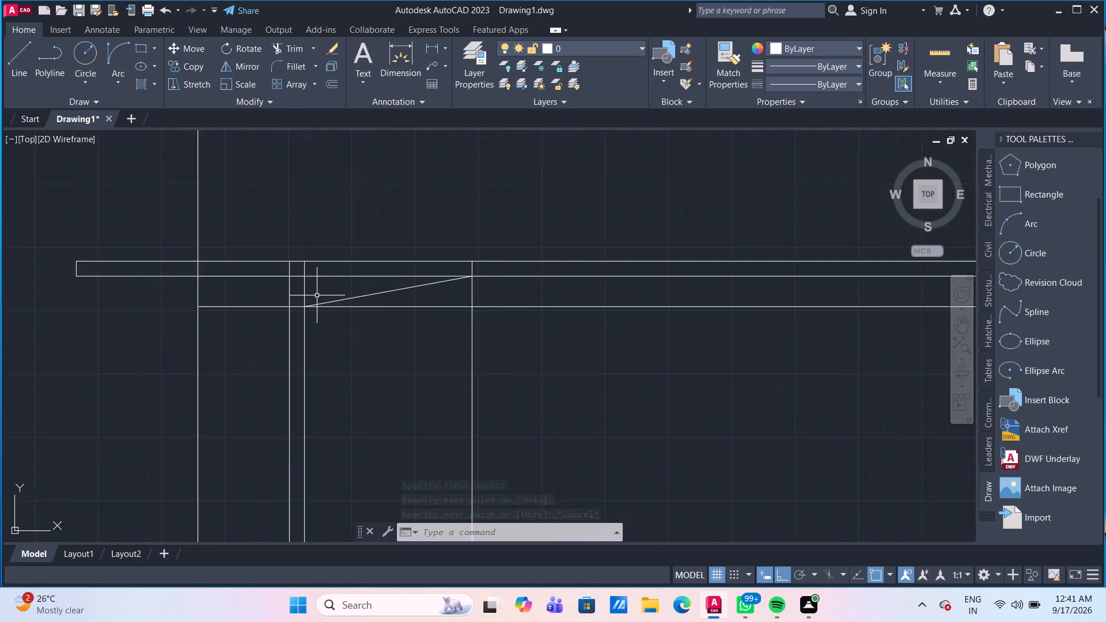
middle_click_drag(347, 330, 357, 350)
type("TR")
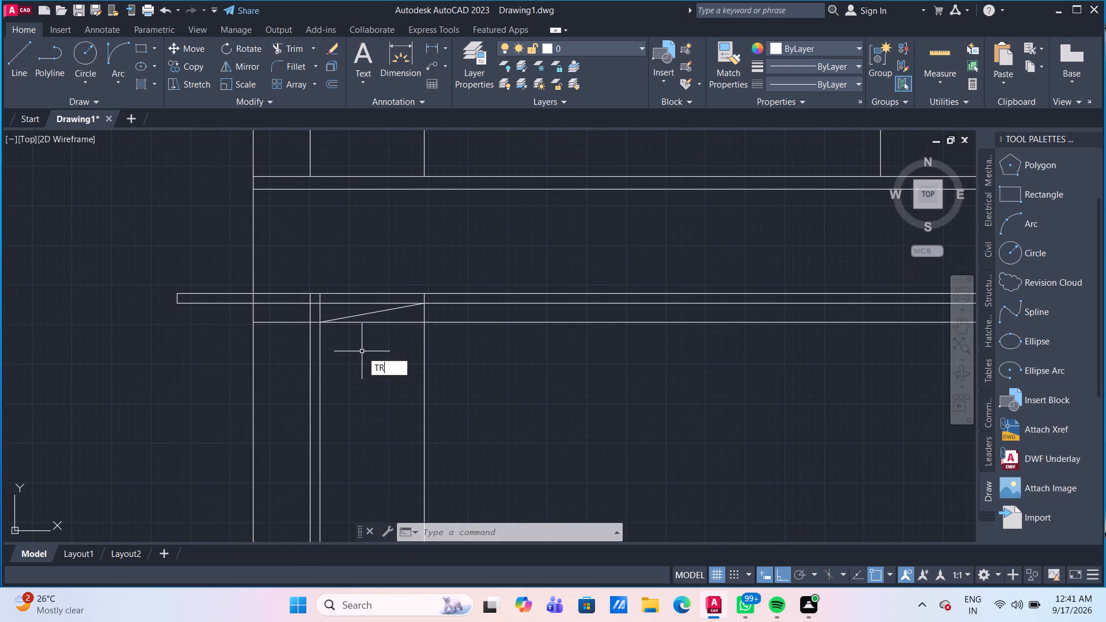
key("Return")
scroll(308, 303, "up", 2)
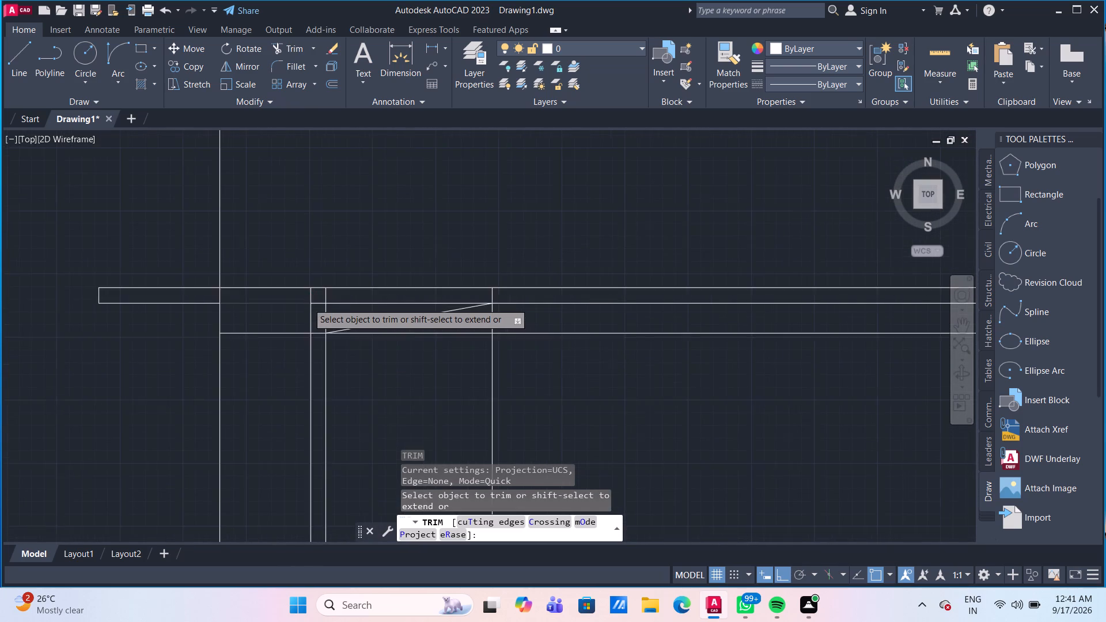
left_click(298, 287)
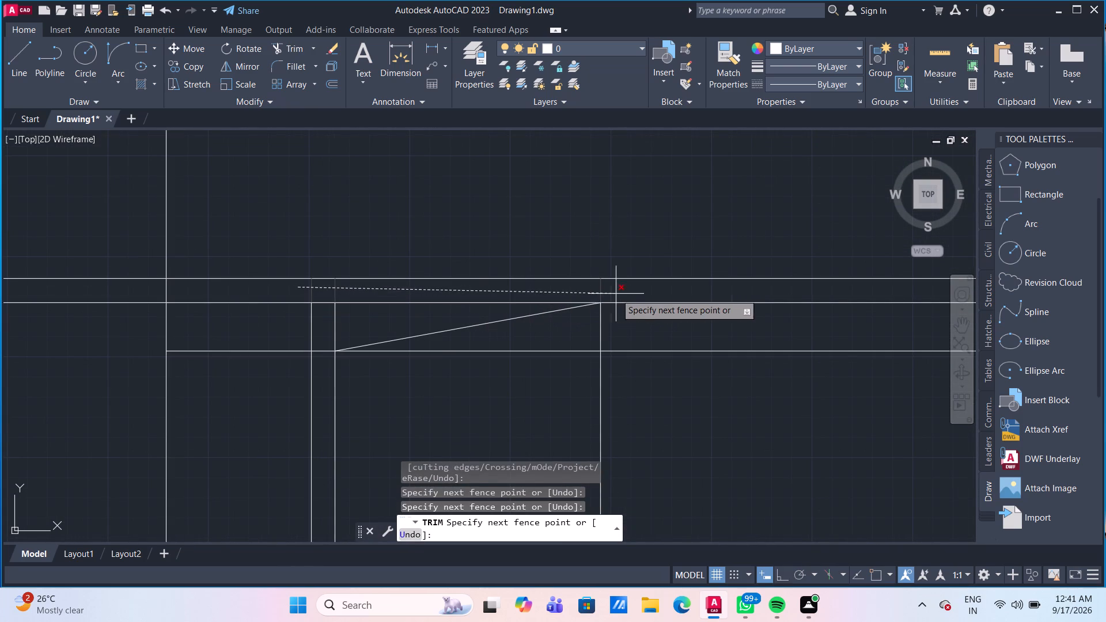
left_click(624, 292)
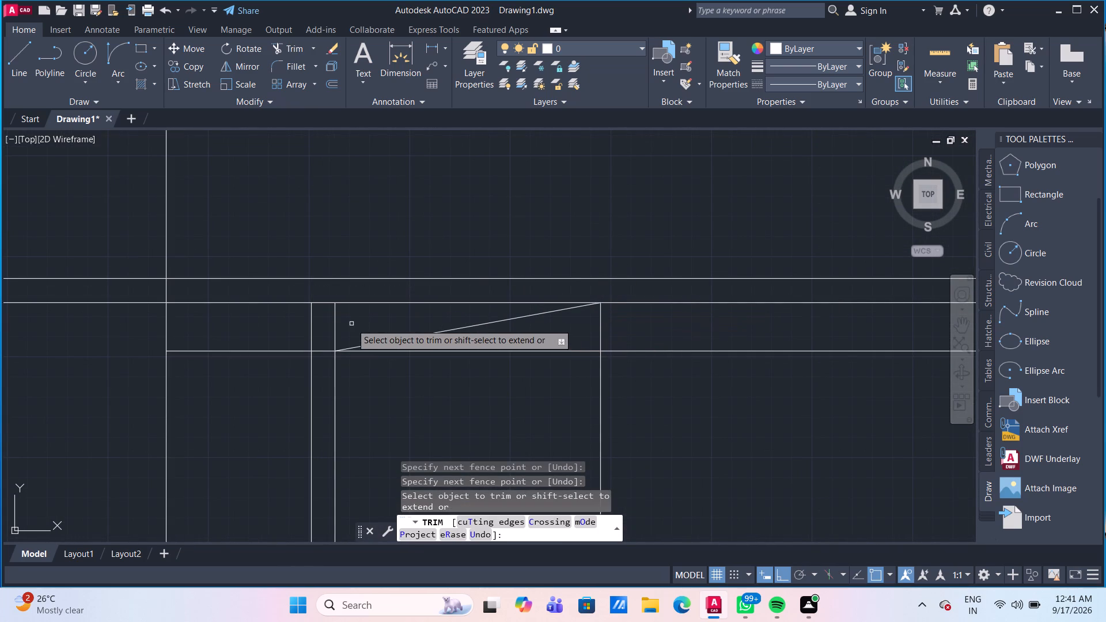
left_click(335, 326)
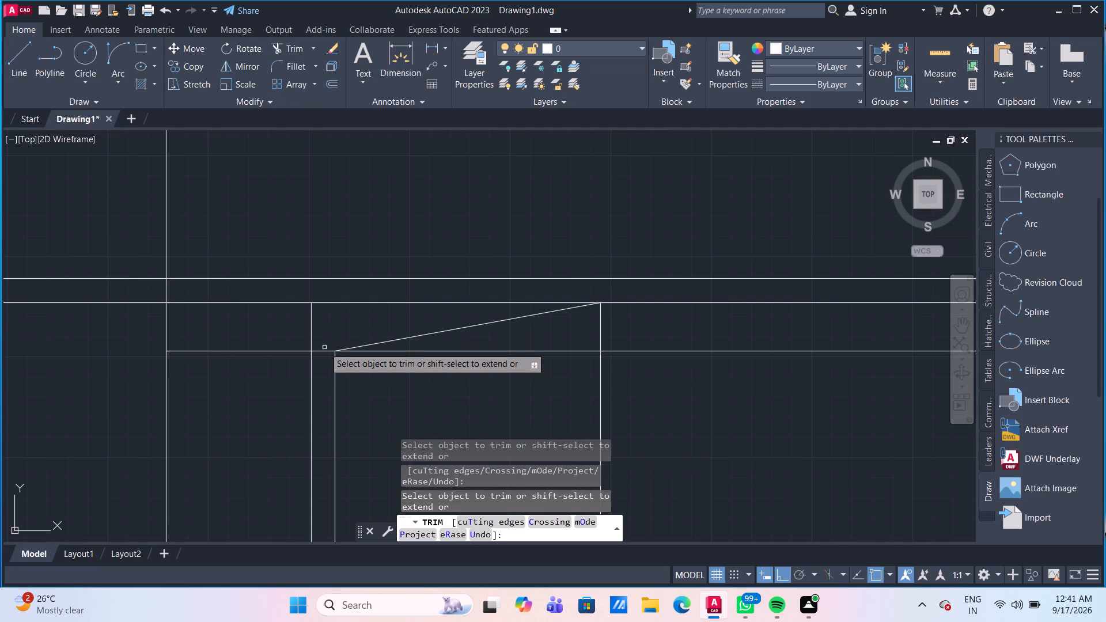
left_click(272, 351)
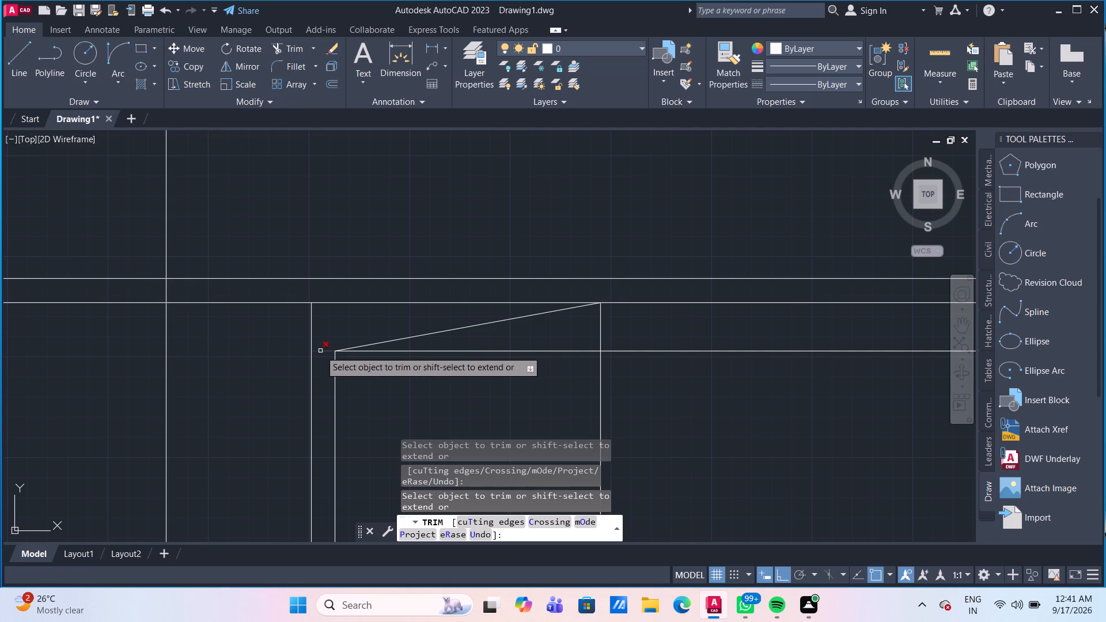
left_click(320, 351)
left_click(475, 352)
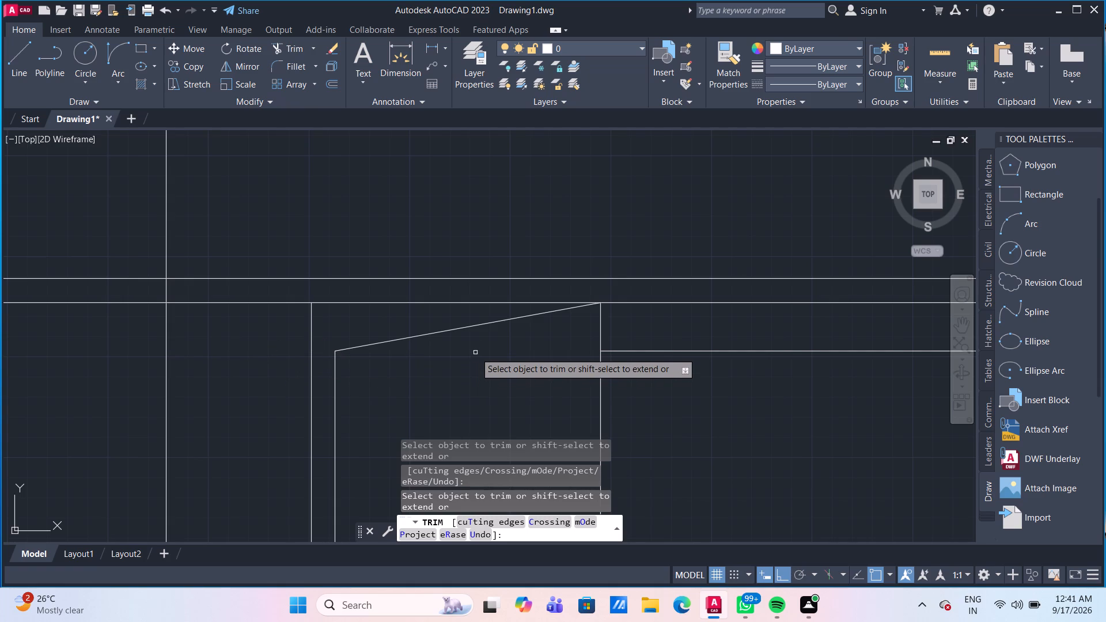
Trim the ground-floor opening's base: the inner line below the slope and the 6" horizontal line from the wall to the far vertical.
scroll(488, 358, "down", 2)
middle_click_drag(488, 358, 429, 226)
middle_click_drag(423, 311, 406, 232)
scroll(373, 322, "down", 1)
scroll(376, 348, "up", 1)
scroll(328, 355, "up", 2)
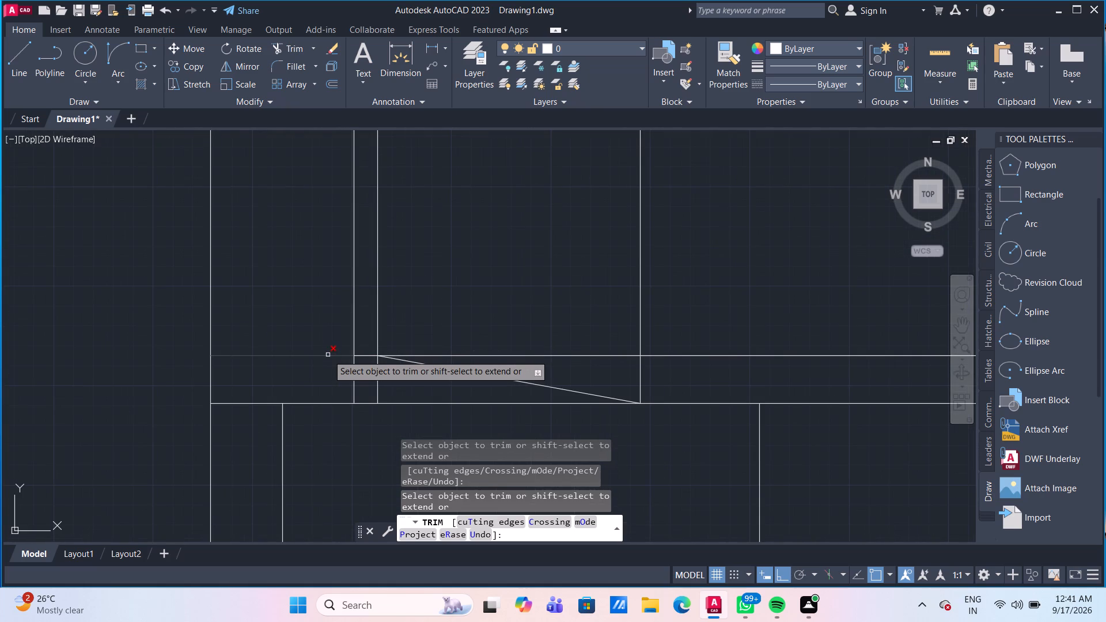
left_click(328, 355)
left_click(369, 357)
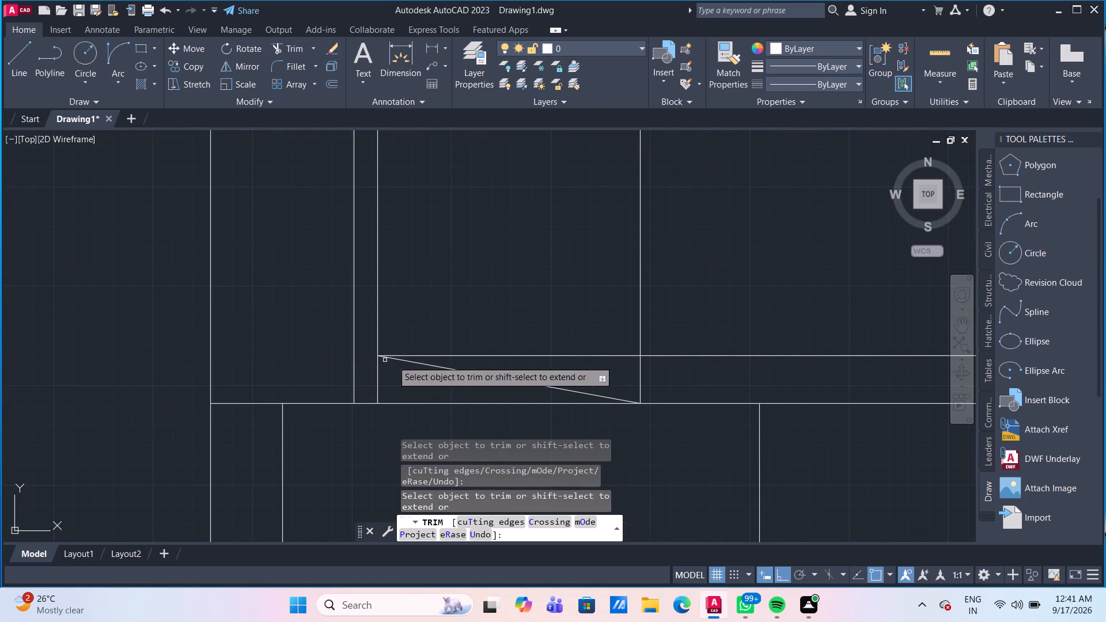
left_click(378, 380)
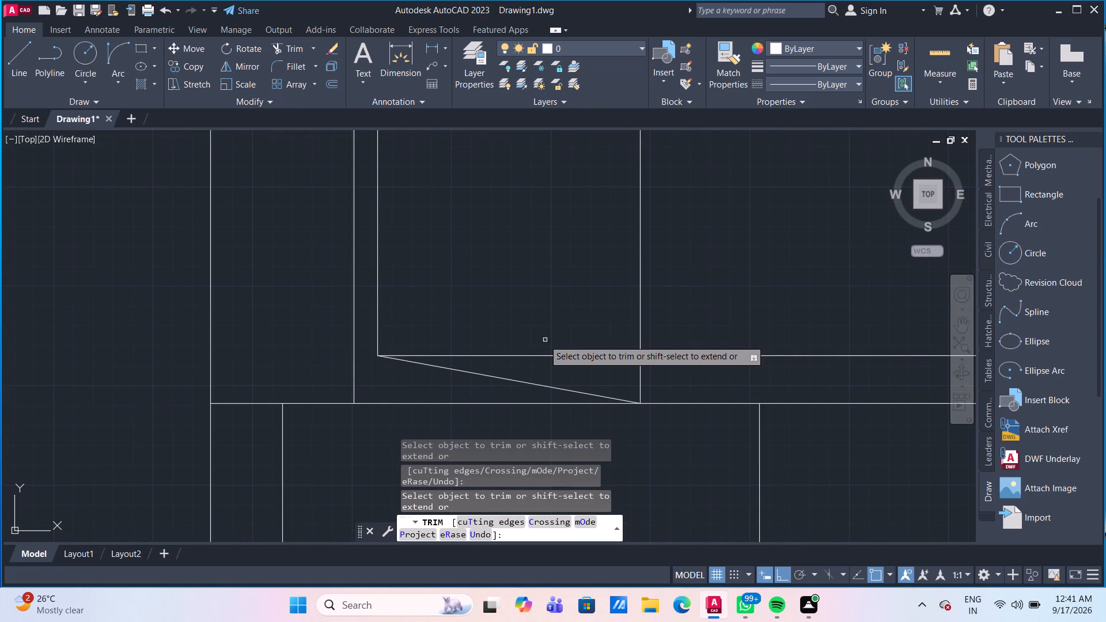
left_click(547, 354)
left_click(550, 361)
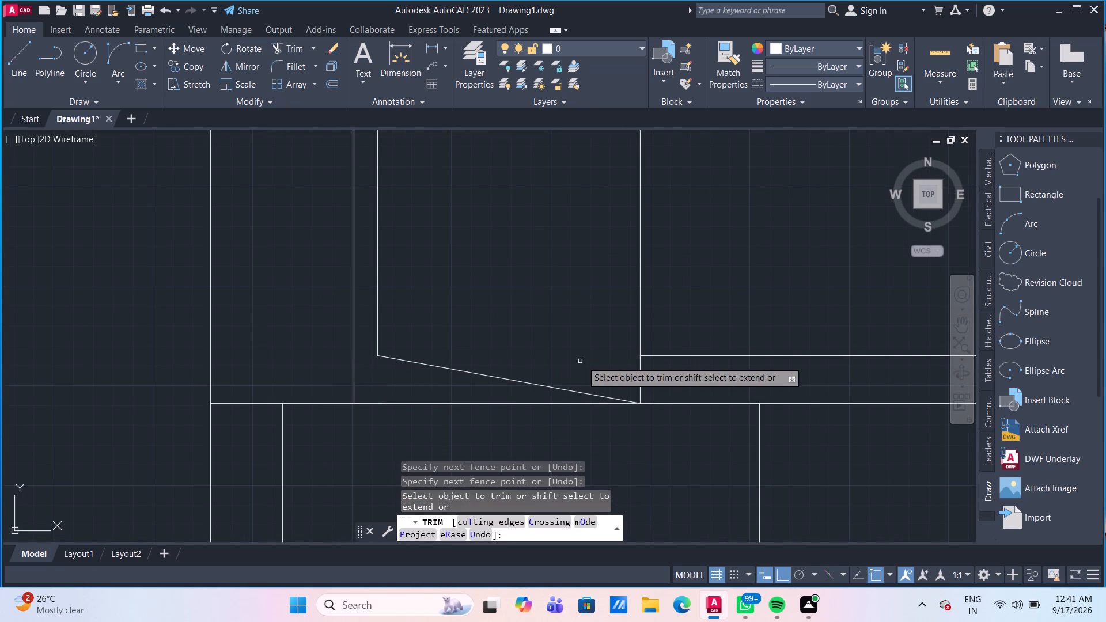
scroll(563, 294, "down", 2)
middle_click_drag(635, 249, 574, 337)
scroll(603, 294, "down", 1)
key("Escape")
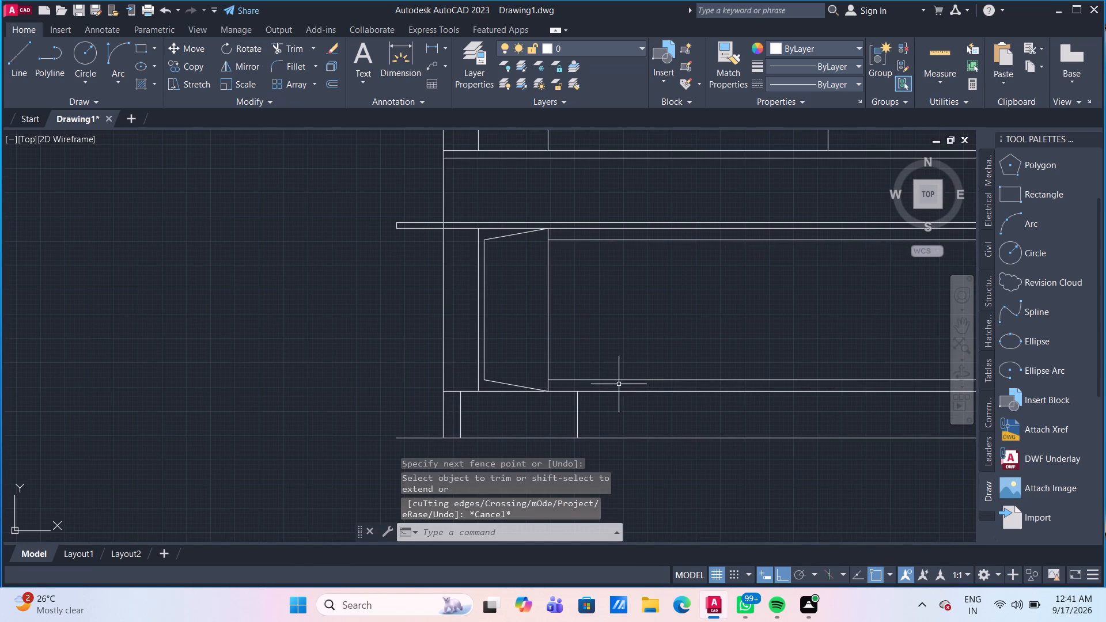
Delete the two remaining horizontal 6" offset lines beyond the ground-floor opening.
left_click_drag(619, 385, 609, 370)
left_click(572, 236)
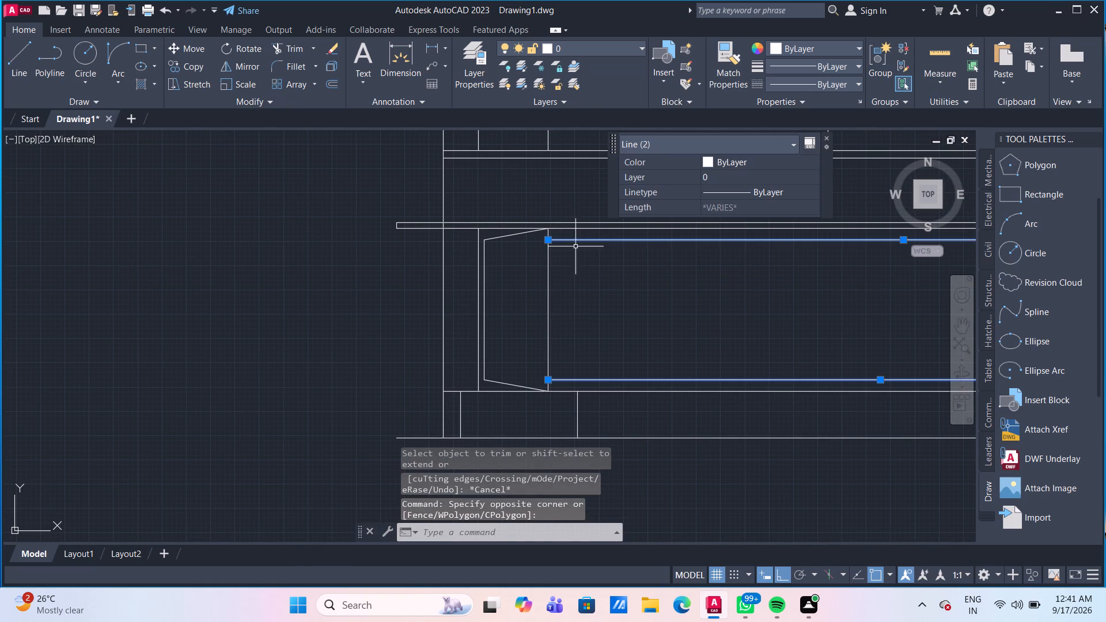
key("Delete")
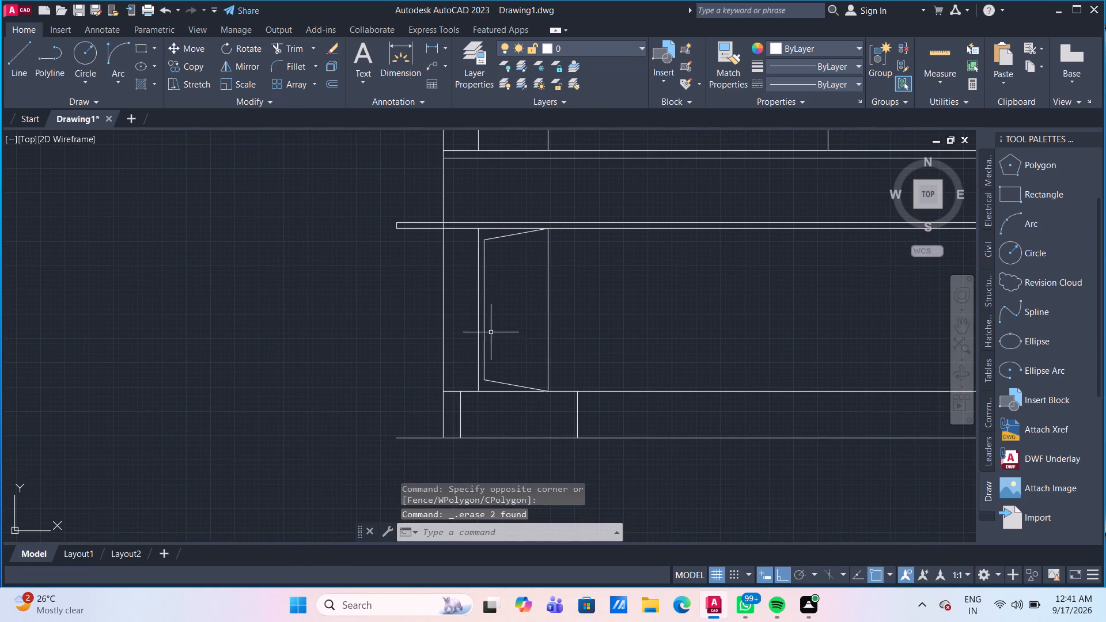
Copy the ground-floor opening's three-line leaf outline to the upper-floor opening, matching its lower sloping end to the far vertical's base corner.
scroll(489, 392, "up", 1)
left_click_drag(497, 382, 495, 375)
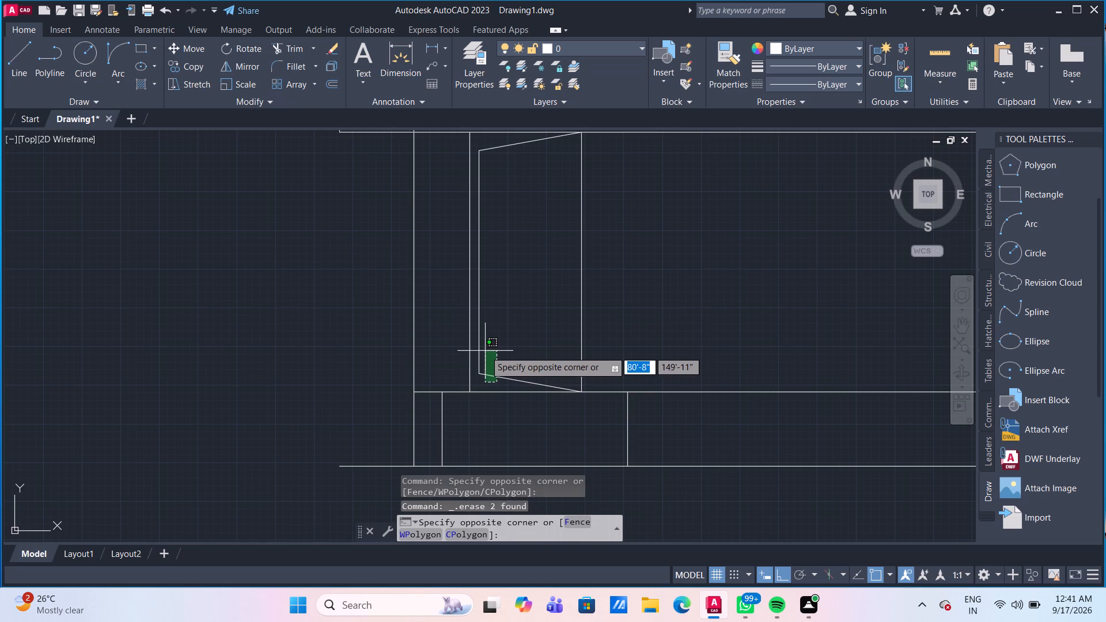
left_click(478, 344)
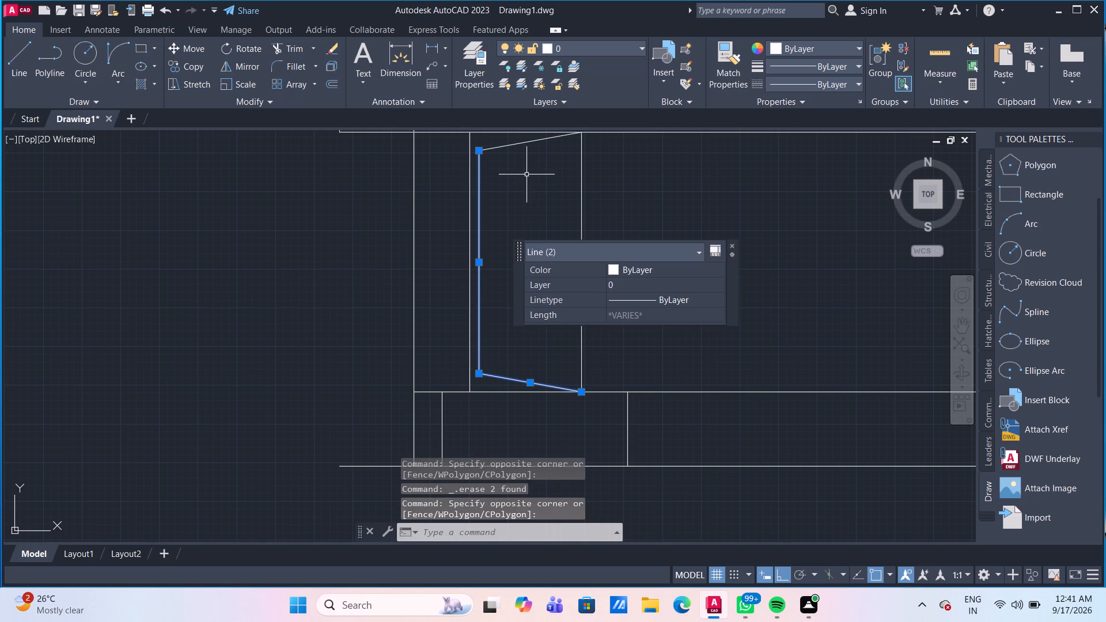
middle_click_drag(527, 164, 422, 327)
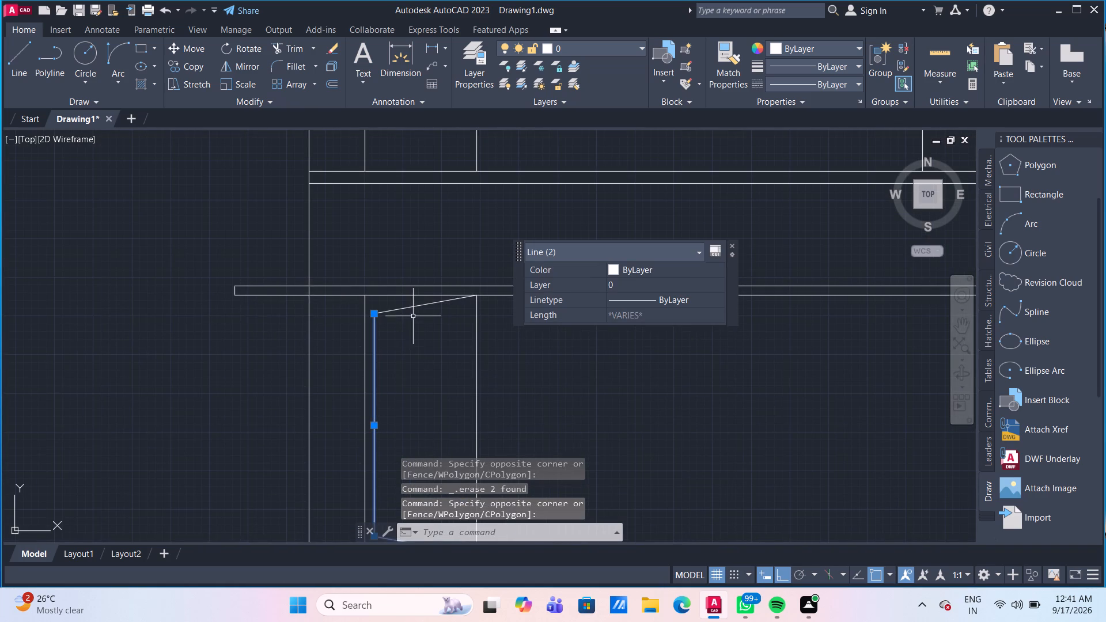
left_click(413, 308)
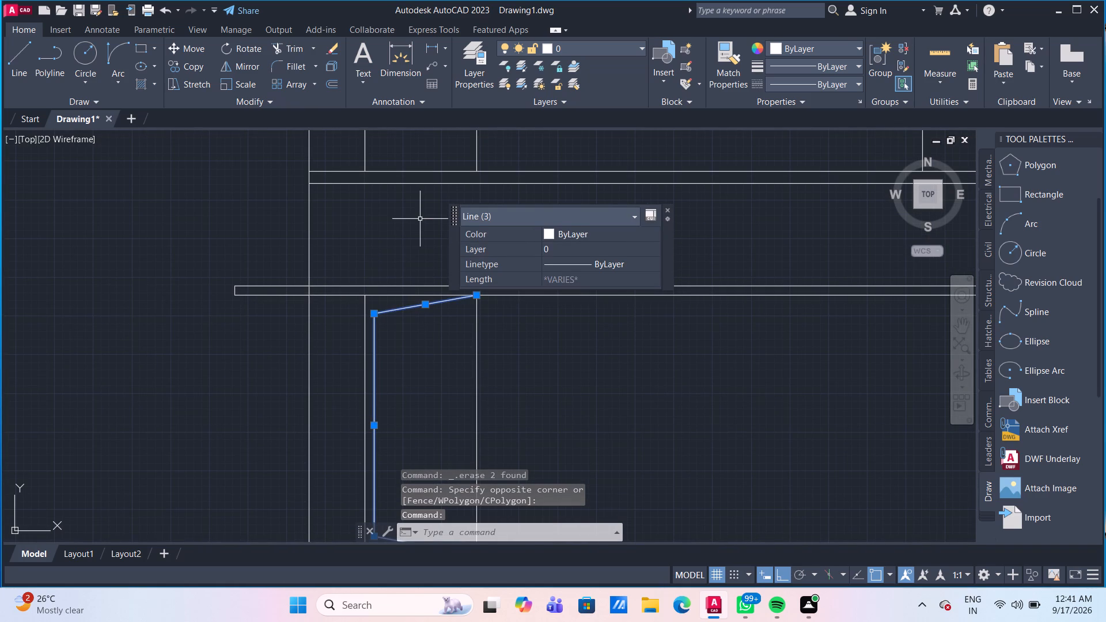
type("CO")
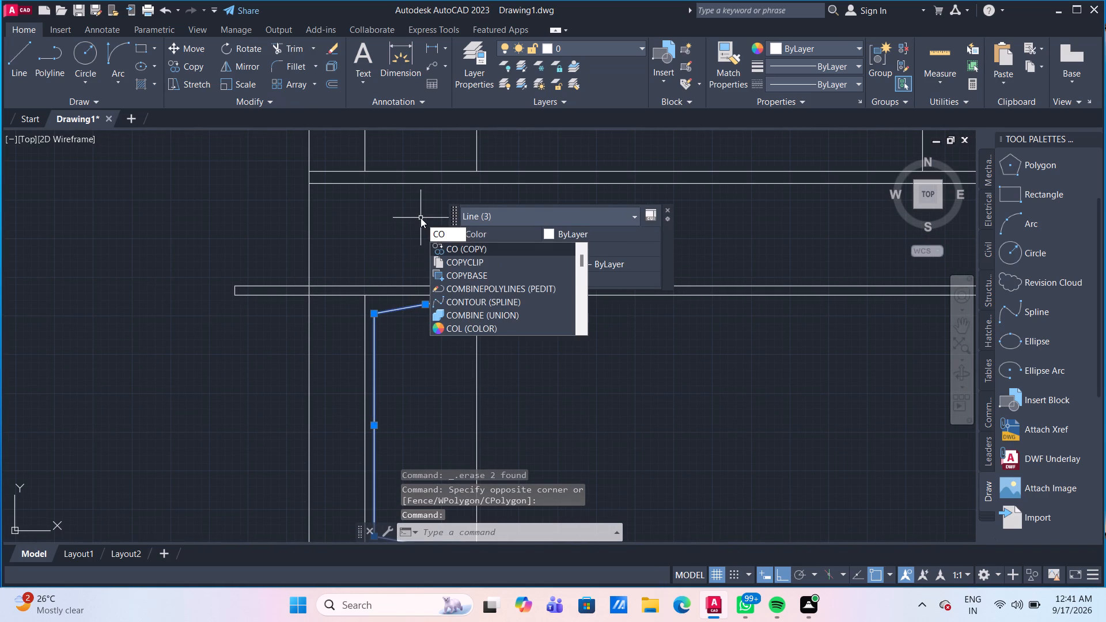
key("Return")
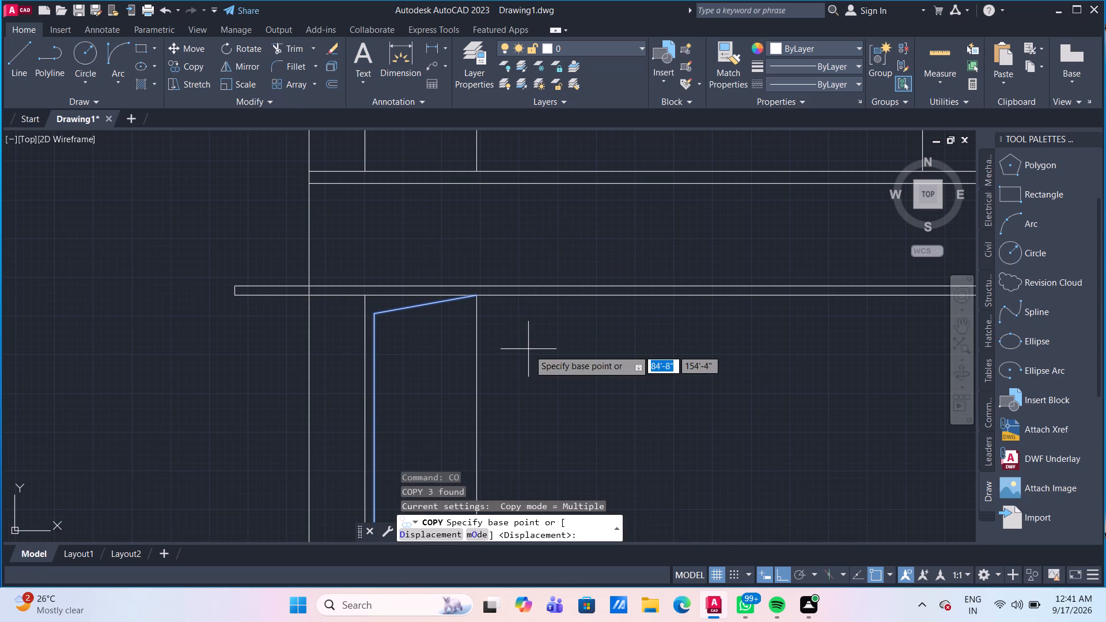
middle_click_drag(529, 350, 481, 228)
scroll(419, 396, "up", 1)
middle_click_drag(420, 438, 421, 379)
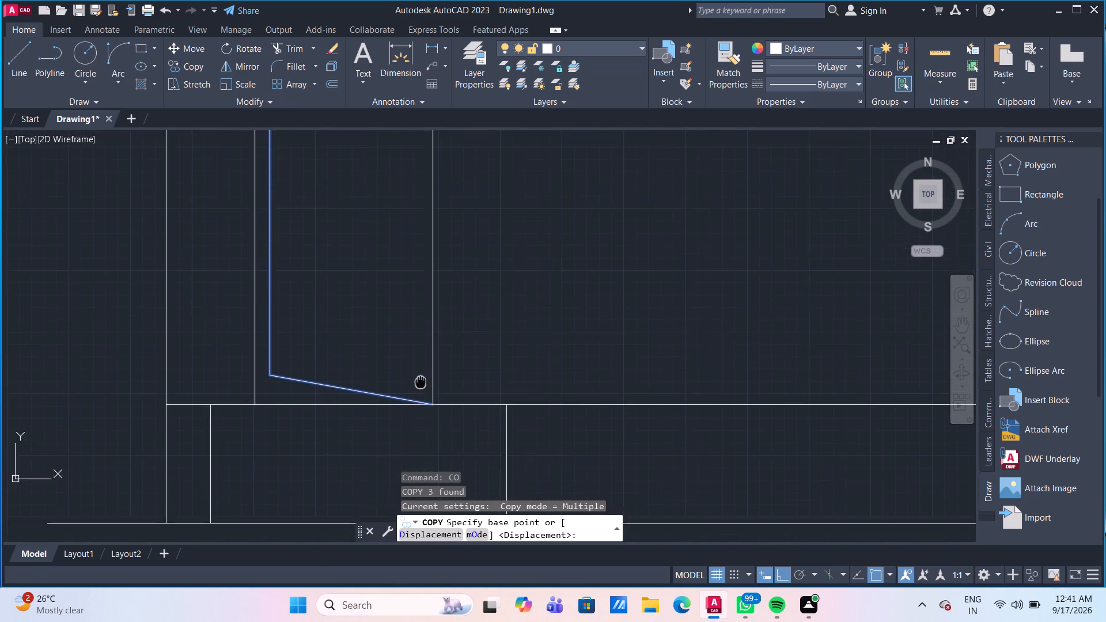
middle_click_drag(421, 379, 422, 370)
scroll(425, 396, "up", 3)
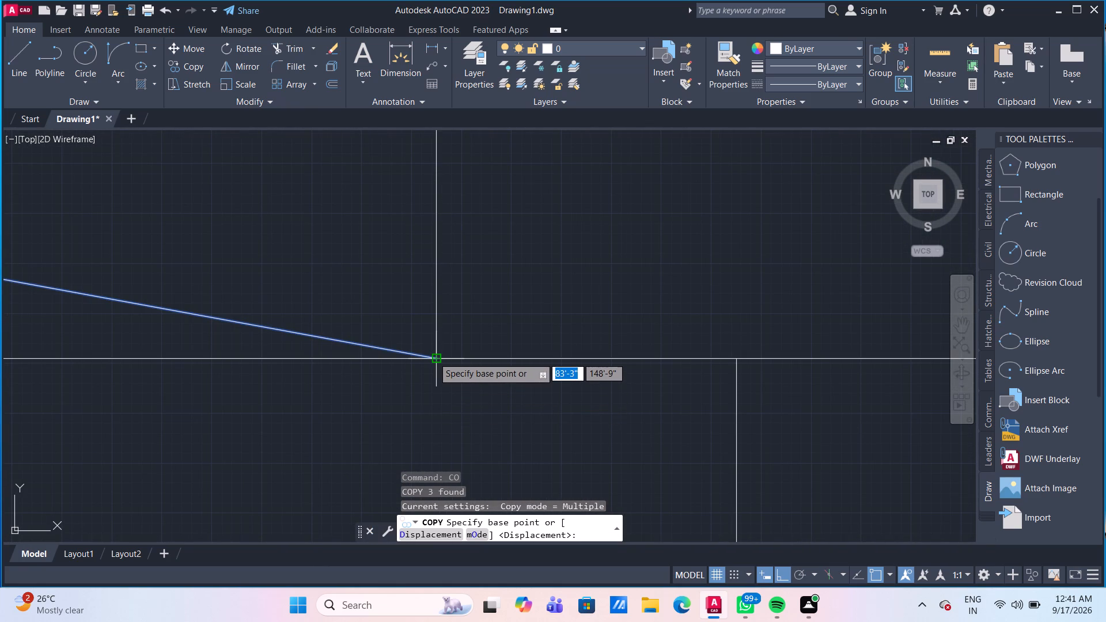
left_click(433, 357)
middle_click_drag(466, 223, 442, 446)
scroll(466, 223, "down", 1)
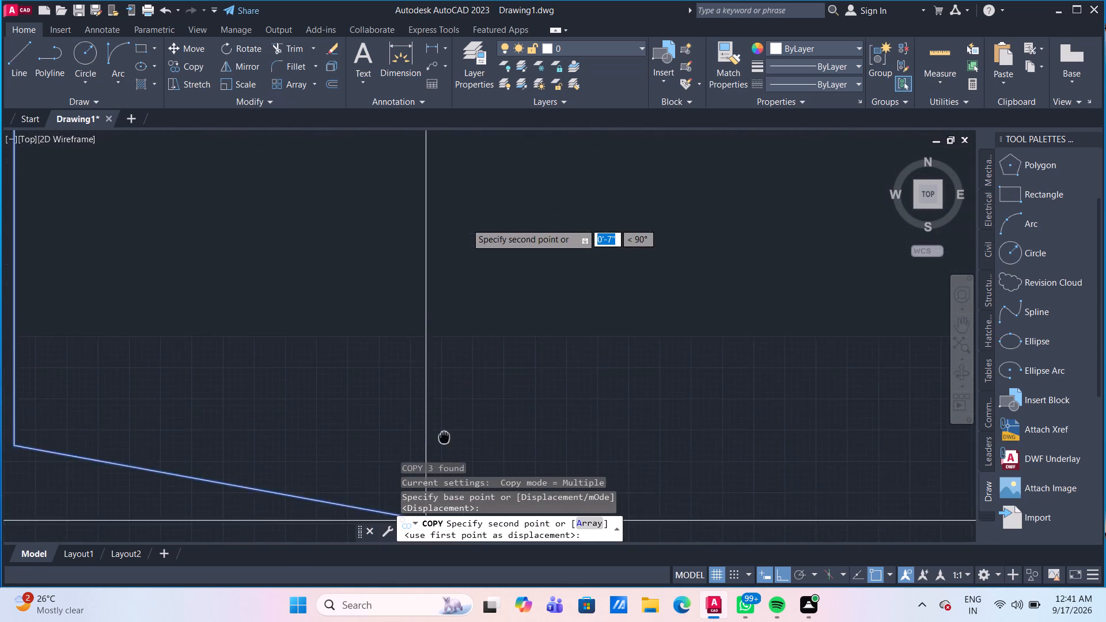
middle_click_drag(442, 446, 436, 472)
scroll(436, 471, "down", 1)
scroll(443, 255, "down", 6)
middle_click_drag(443, 213, 444, 215)
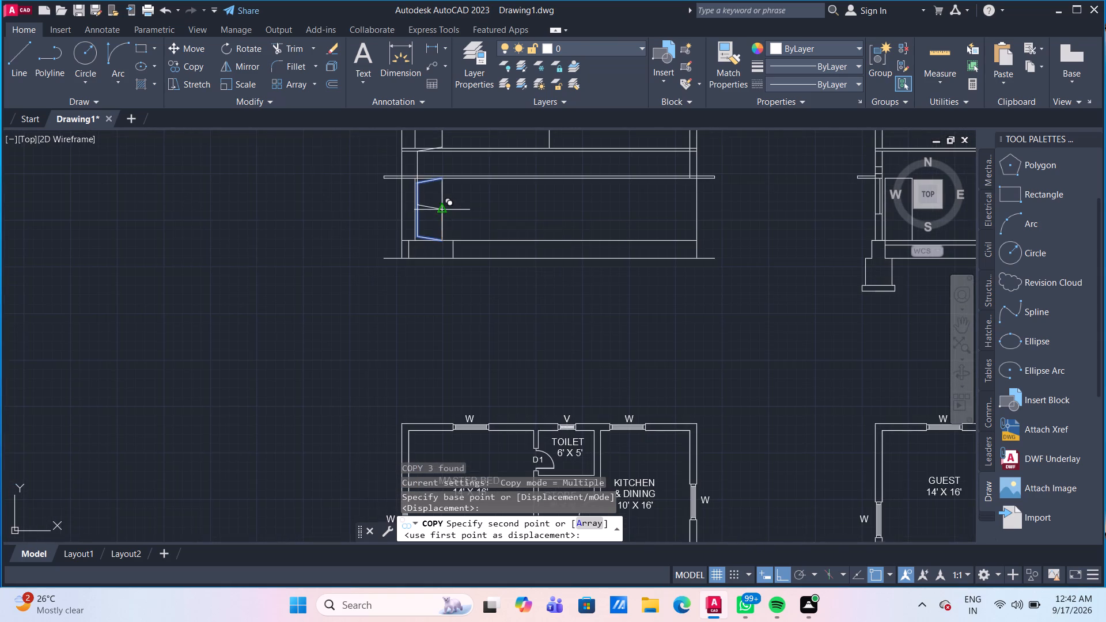
middle_click_drag(444, 215, 430, 363)
scroll(421, 283, "up", 4)
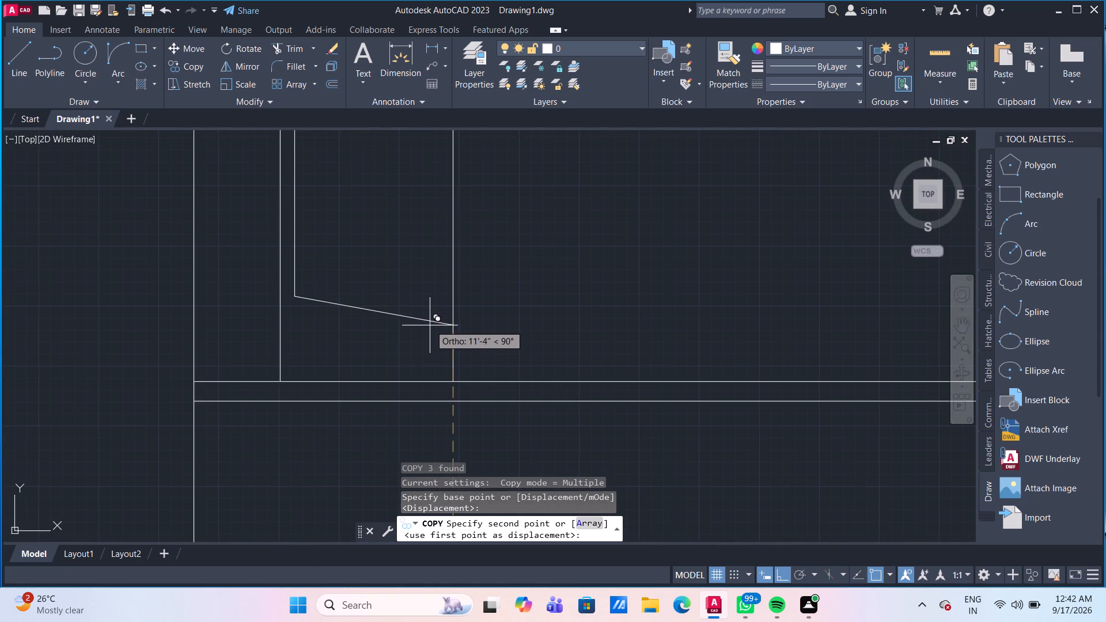
left_click(453, 382)
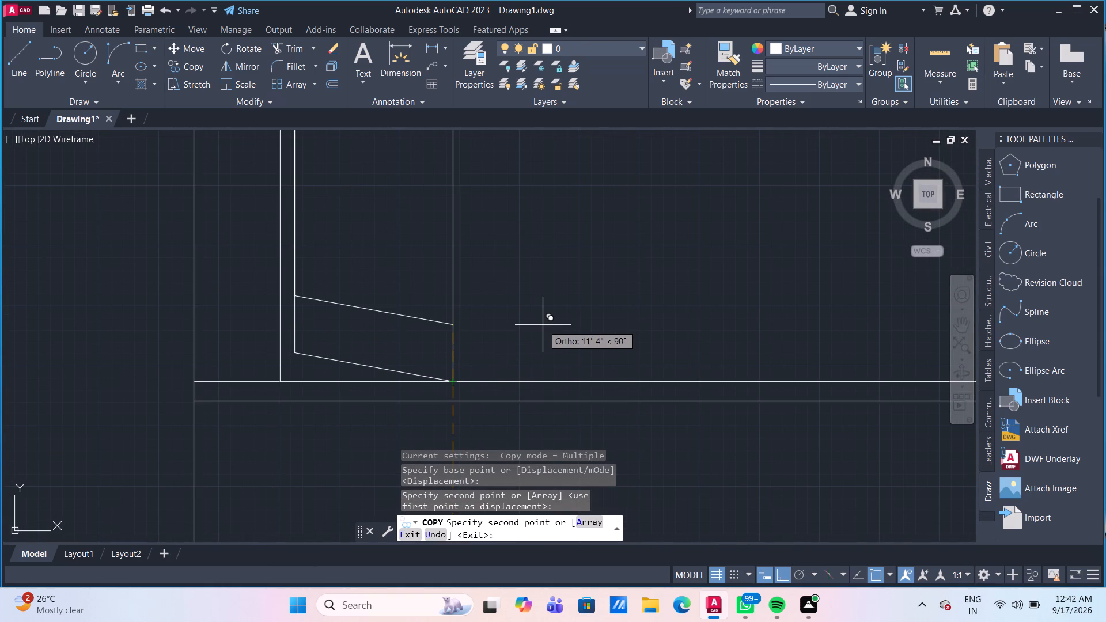
key("Escape")
Examine the two-storey view with both opening leaves alongside the neighbouring SECTION BP & DT.
scroll(541, 325, "down", 4)
middle_click_drag(550, 314, 501, 251)
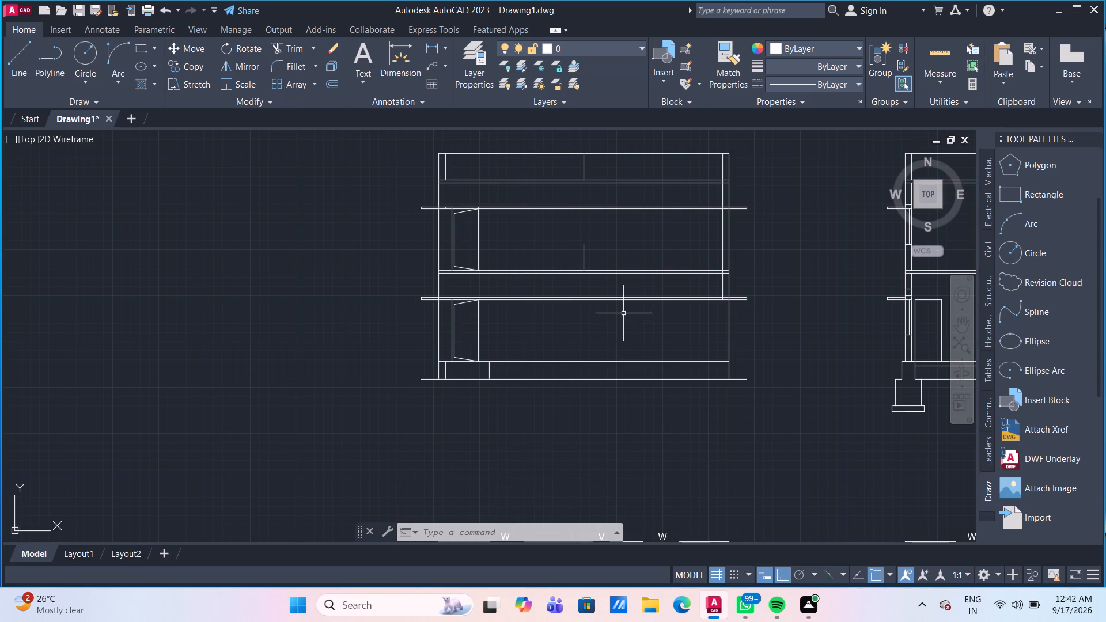
scroll(575, 275, "up", 2)
scroll(601, 230, "down", 2)
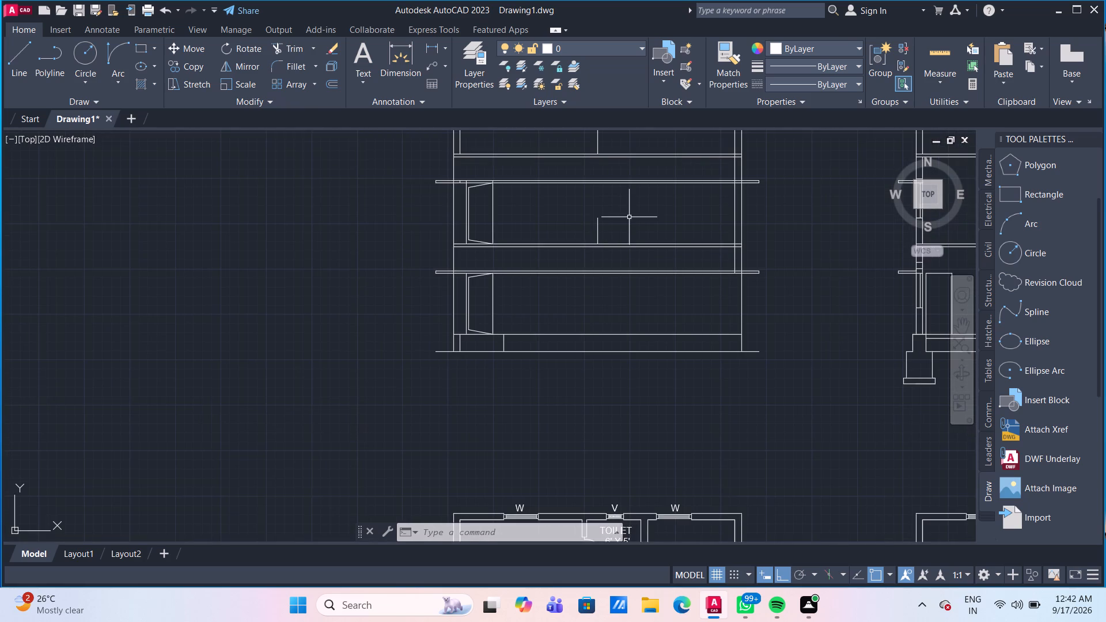
middle_click_drag(634, 215, 570, 271)
scroll(618, 232, "down", 1)
scroll(505, 282, "up", 1)
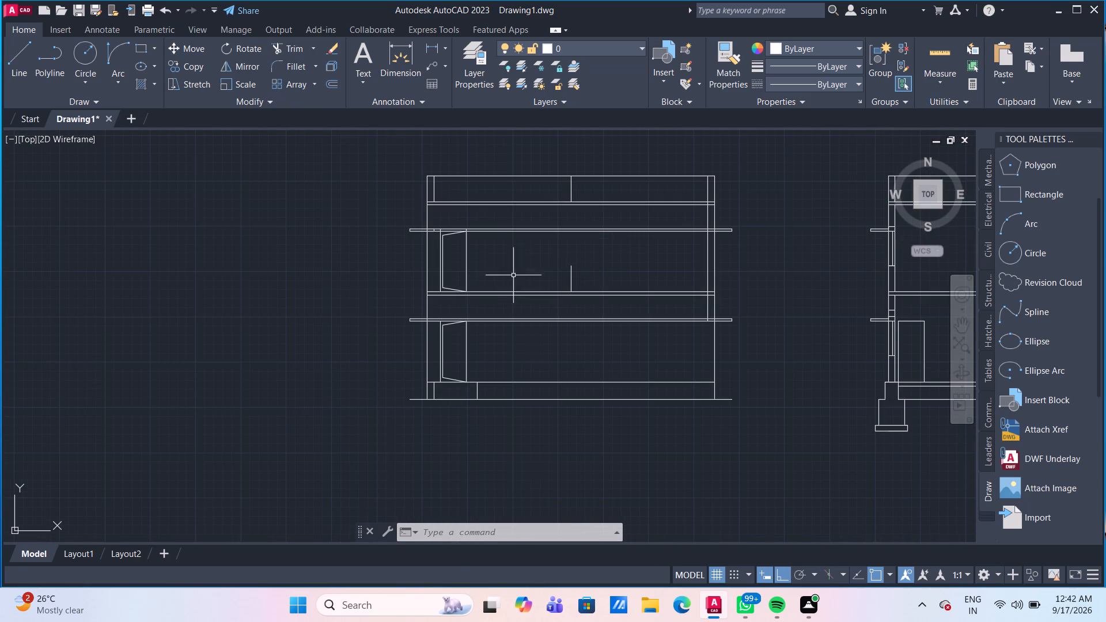
middle_click_drag(622, 253, 522, 273)
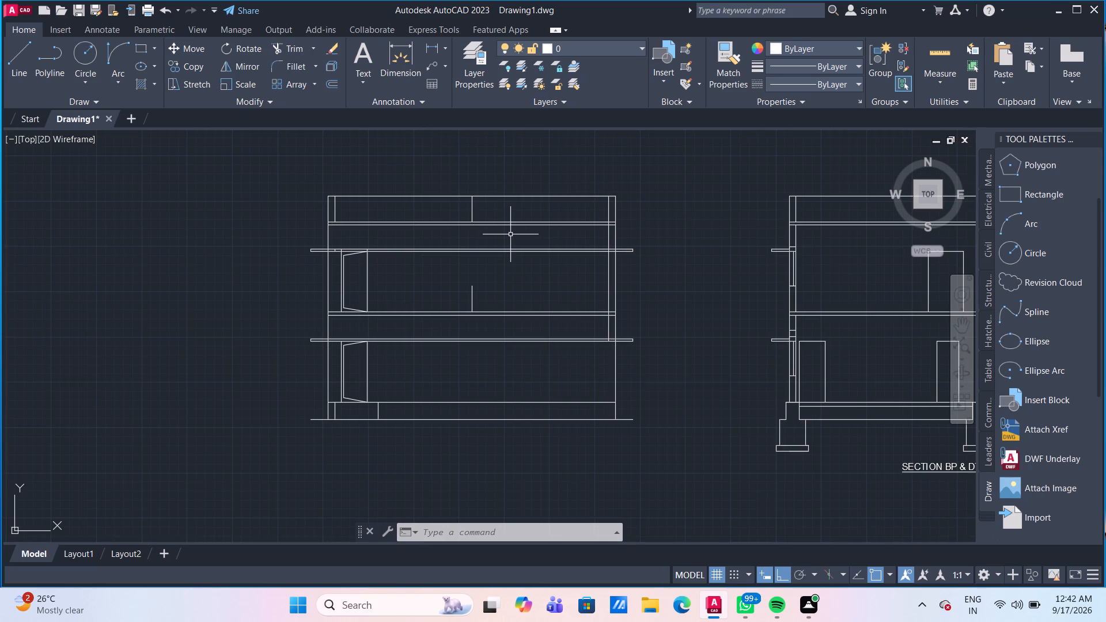
scroll(510, 234, "up", 1)
middle_click_drag(762, 227, 638, 249)
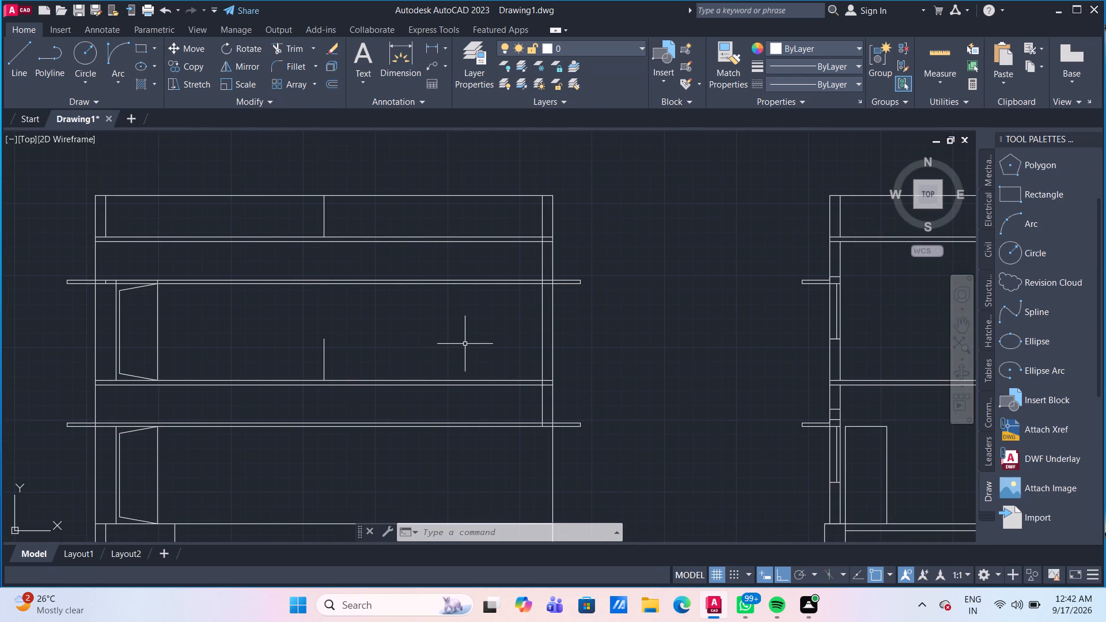
middle_click_drag(465, 344, 453, 289)
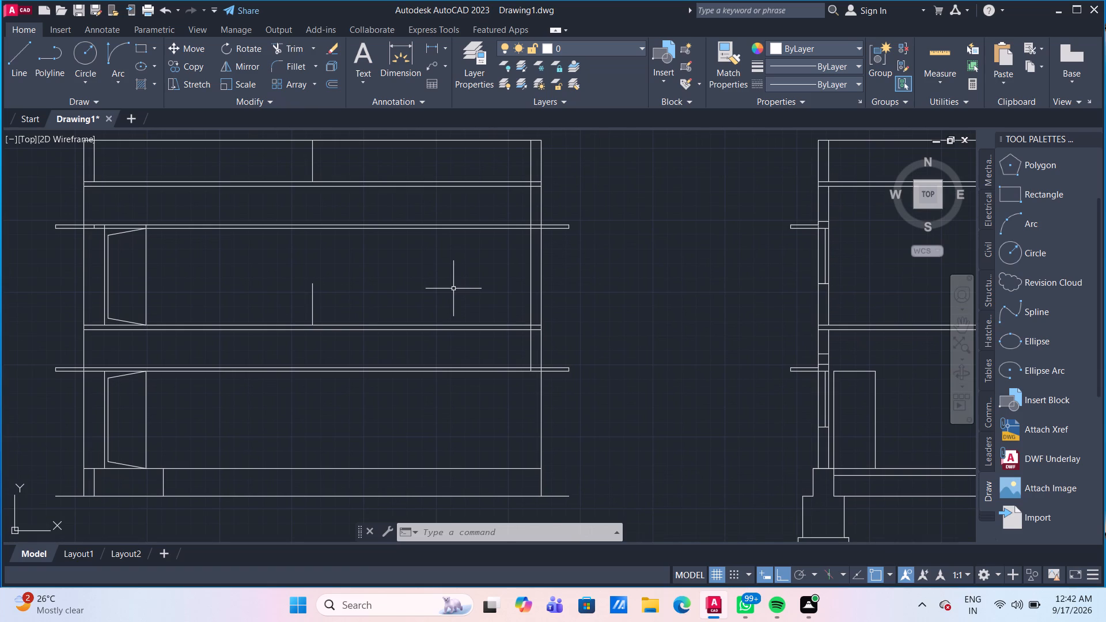
Offset the upper floor's top slab line 3' upward across the two-storey view.
middle_click_drag(407, 342, 408, 340)
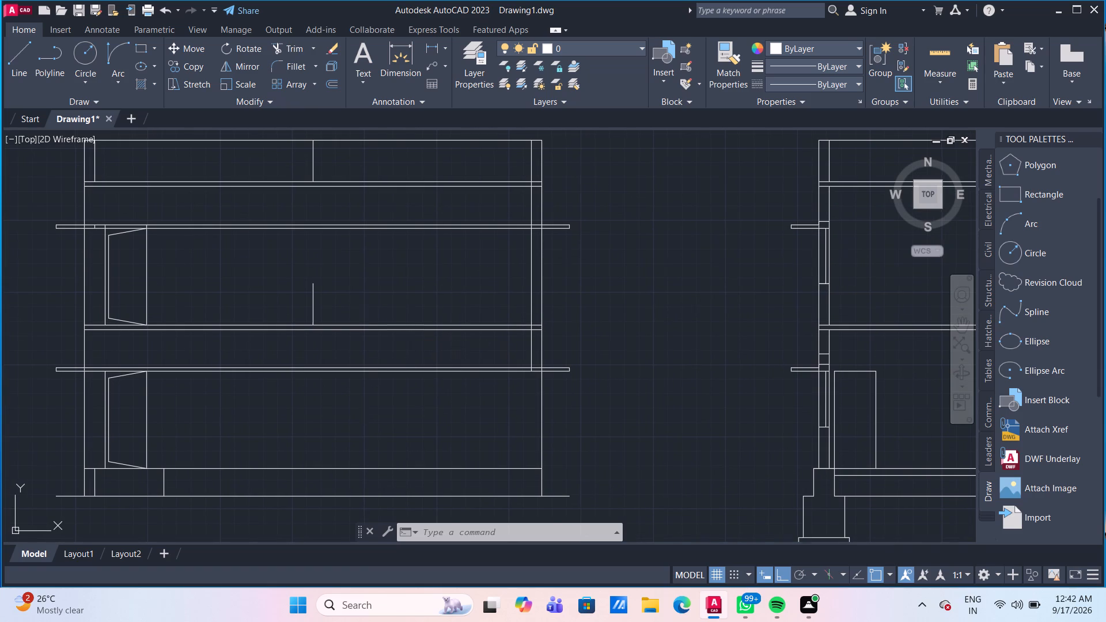
middle_click_drag(408, 340, 420, 336)
scroll(419, 295, "down", 1)
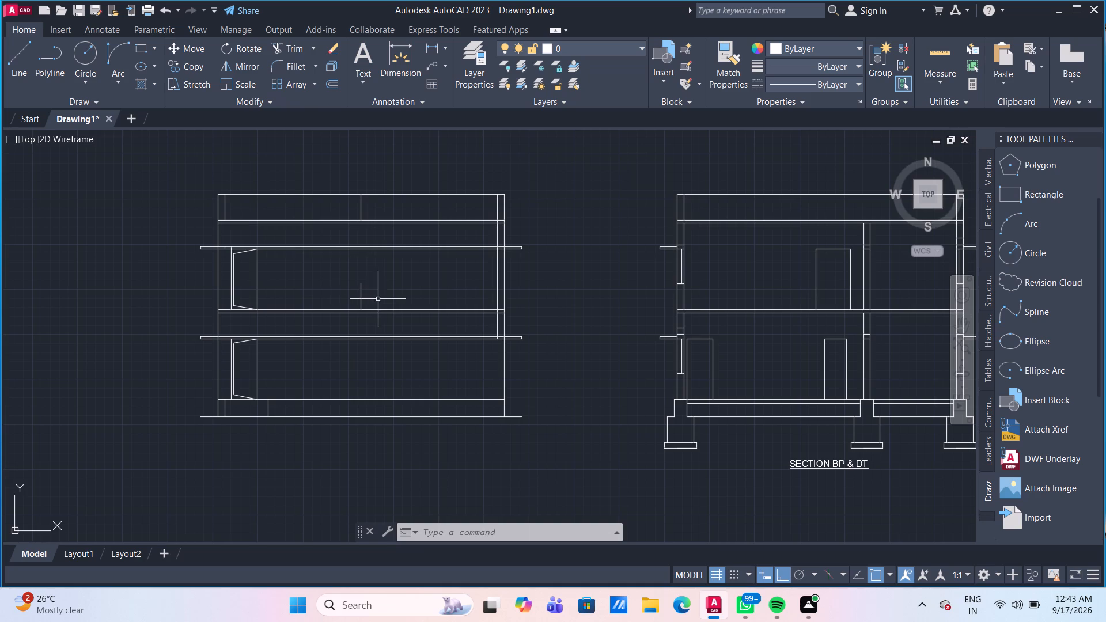
scroll(406, 305, "up", 1)
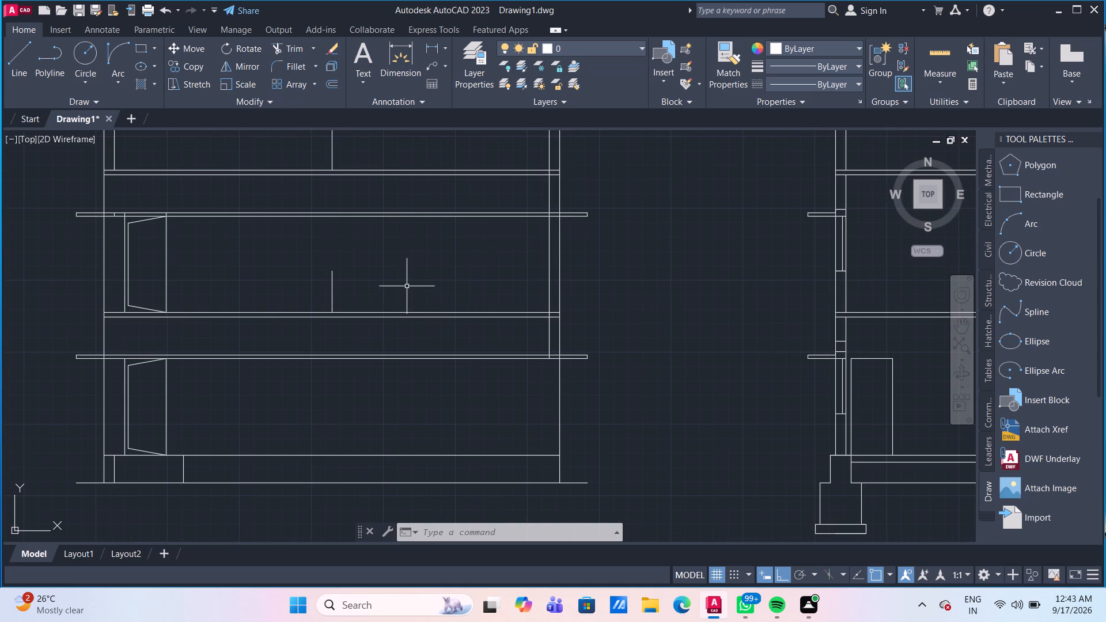
middle_click_drag(405, 290, 419, 287)
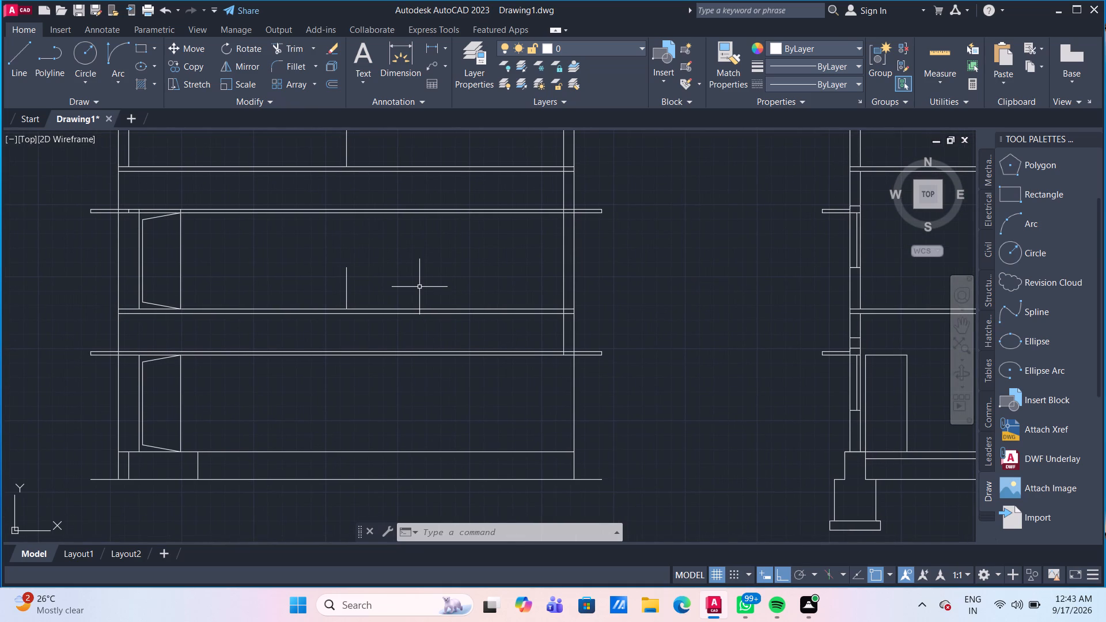
key("o")
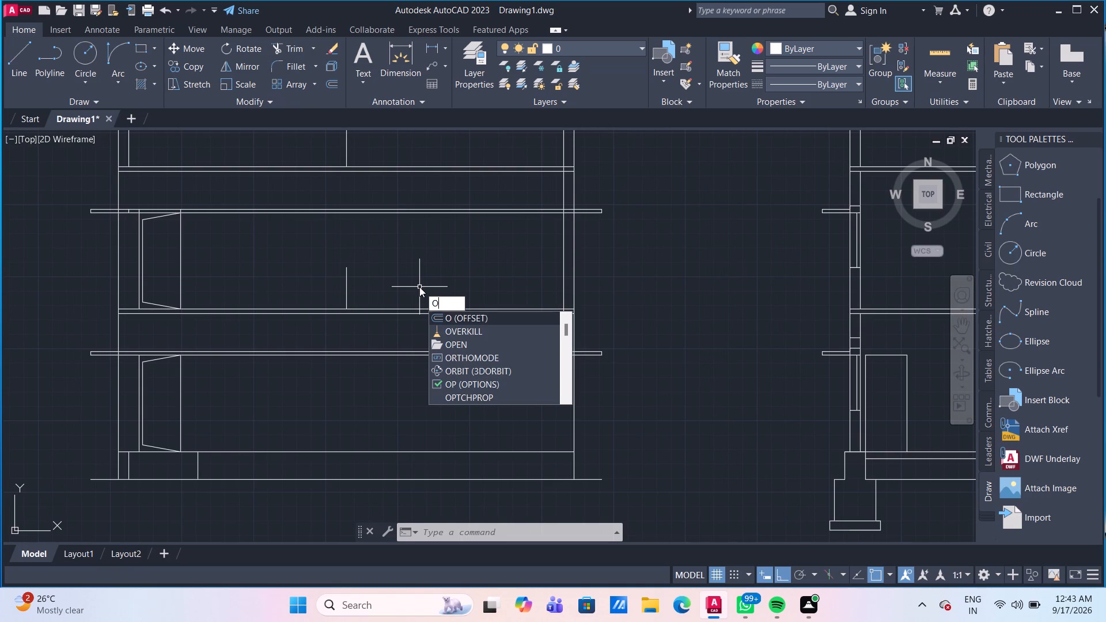
key("Return")
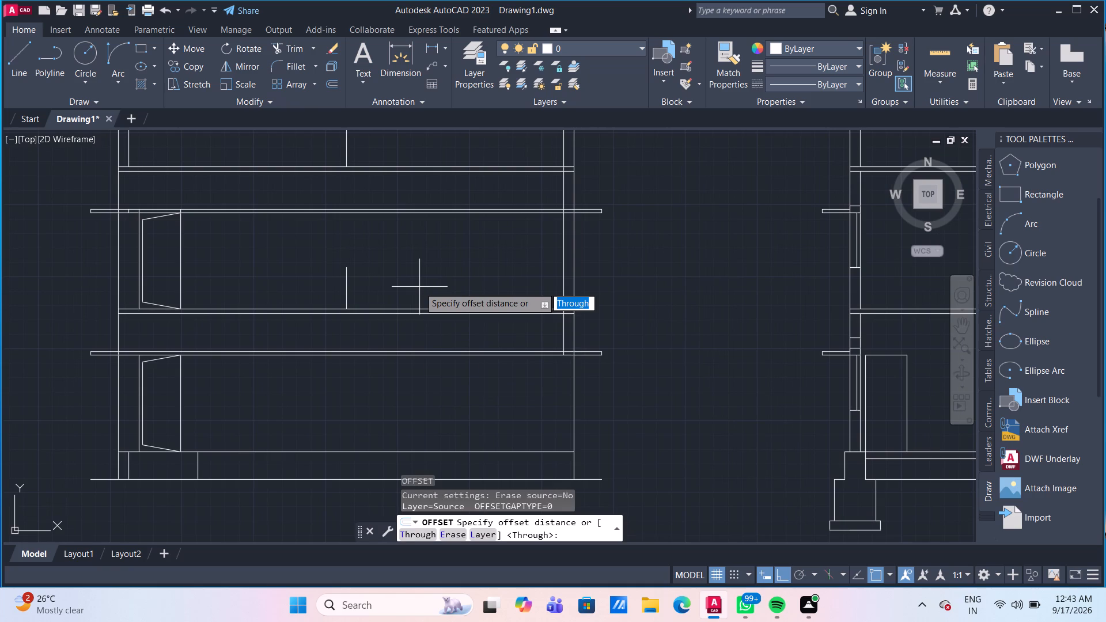
key("Return")
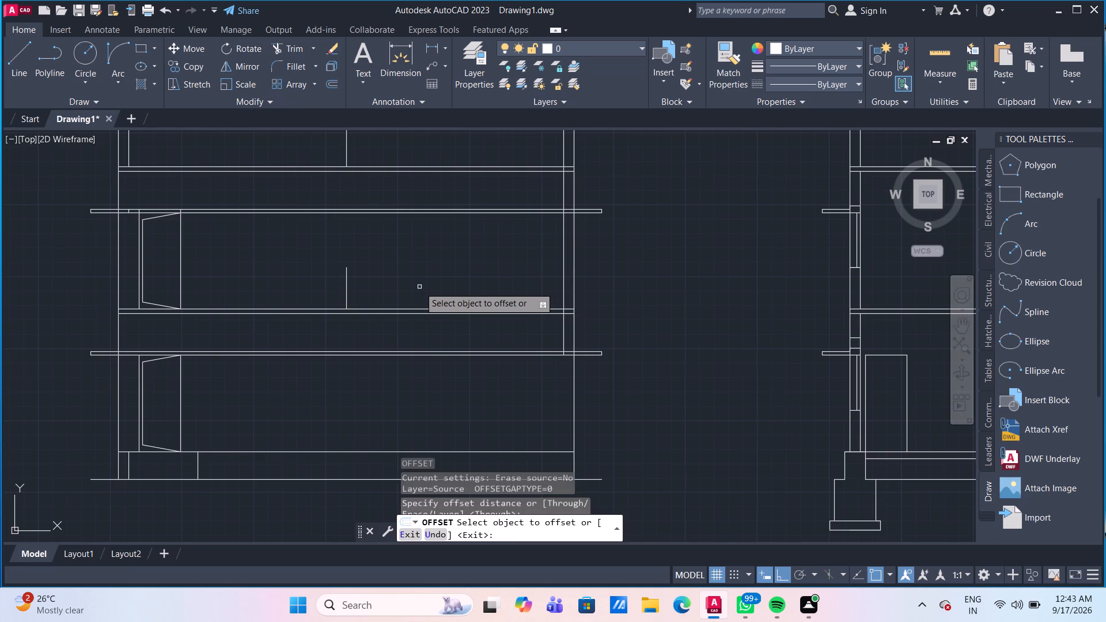
left_click(408, 309)
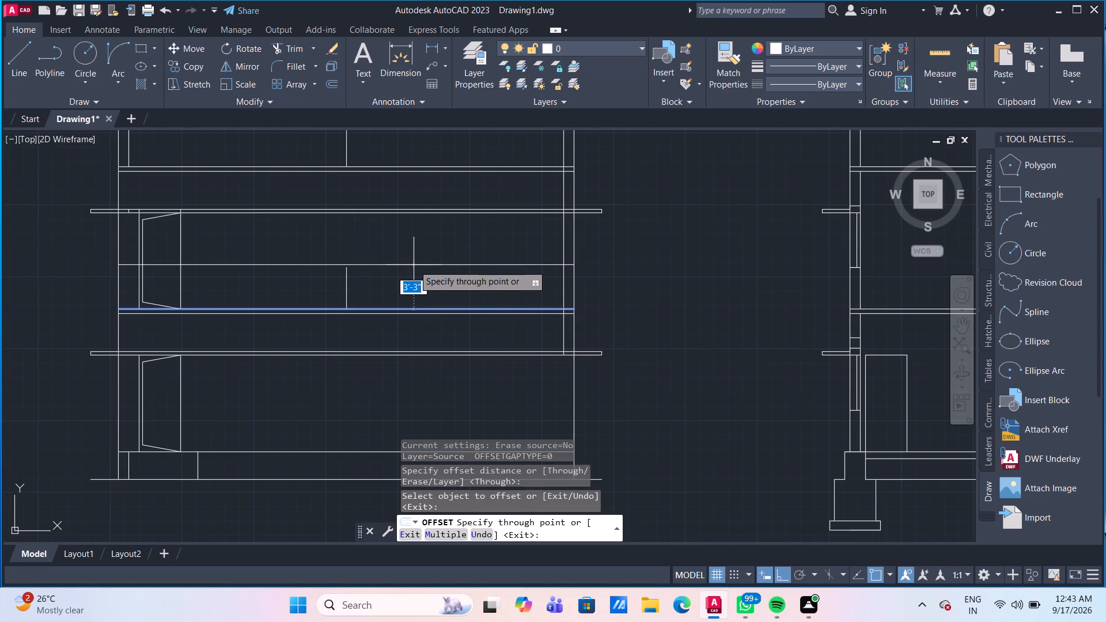
type("3'")
key("Return")
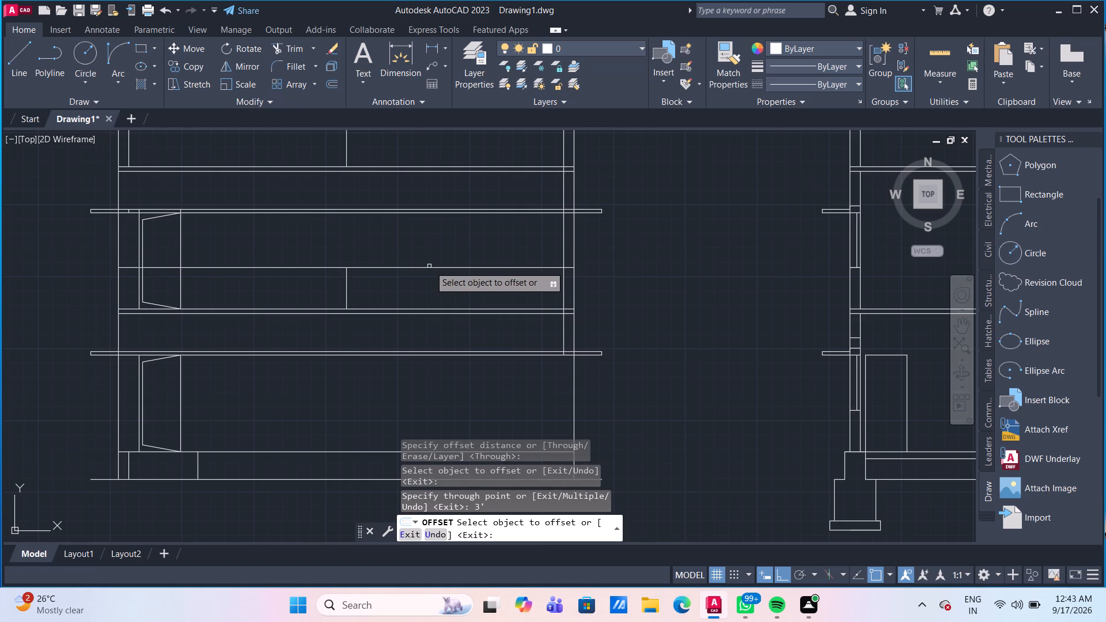
key("Escape")
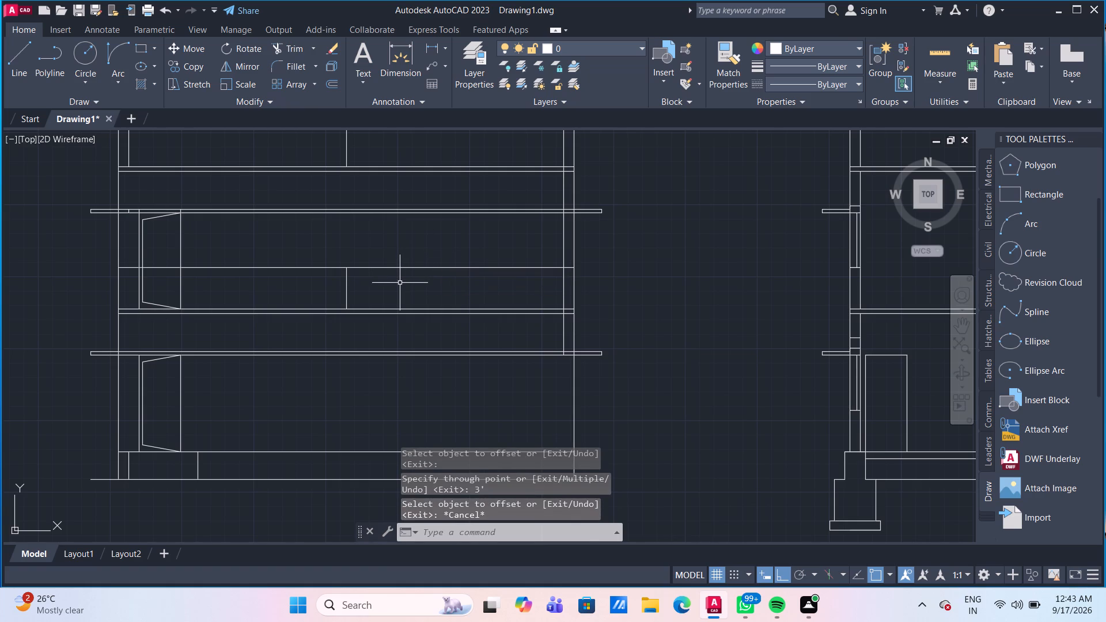
Examine the upper-floor 3' line in the two-storey view against the neighbouring SECTION BP & DT and the plans below.
scroll(373, 278, "up", 2)
scroll(315, 255, "up", 1)
scroll(321, 263, "down", 1)
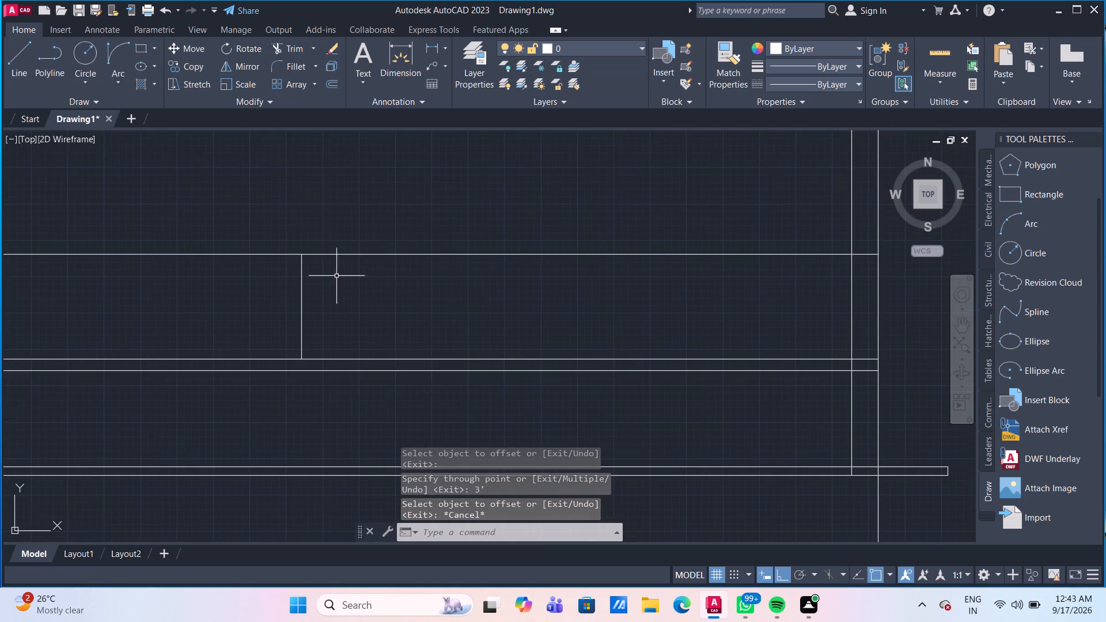
scroll(338, 278, "down", 3)
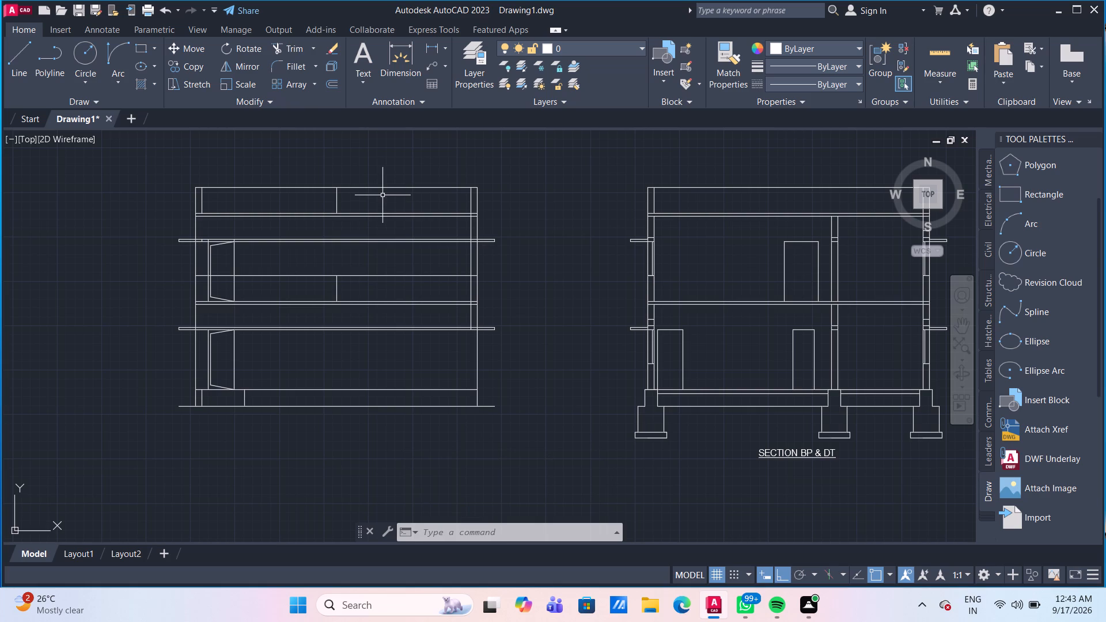
scroll(369, 285, "up", 2)
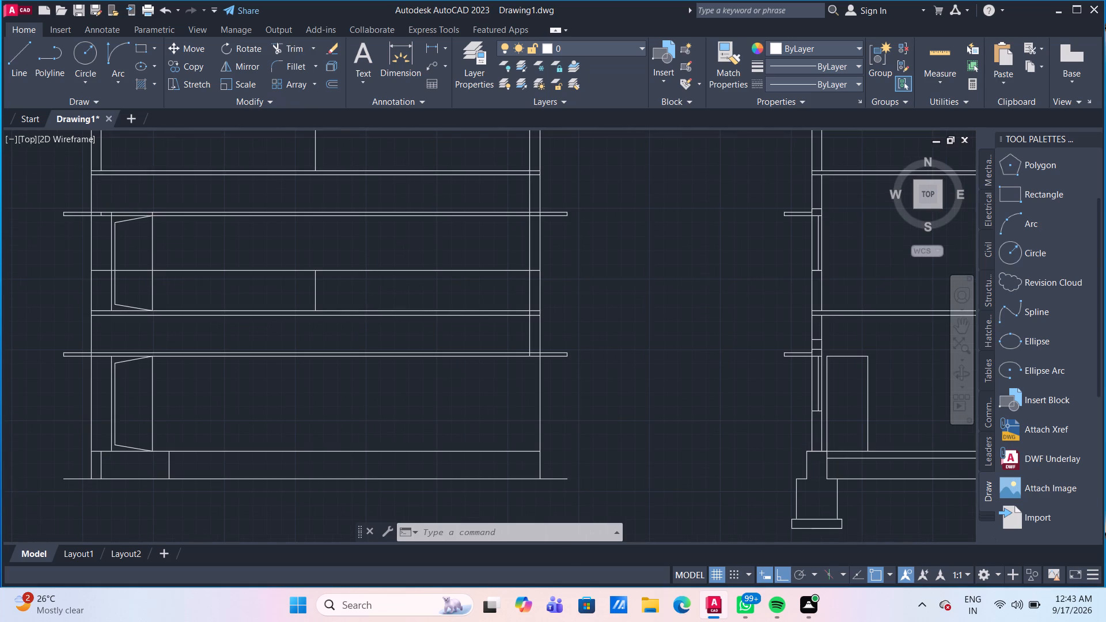
middle_click(369, 285)
scroll(369, 285, "down", 2)
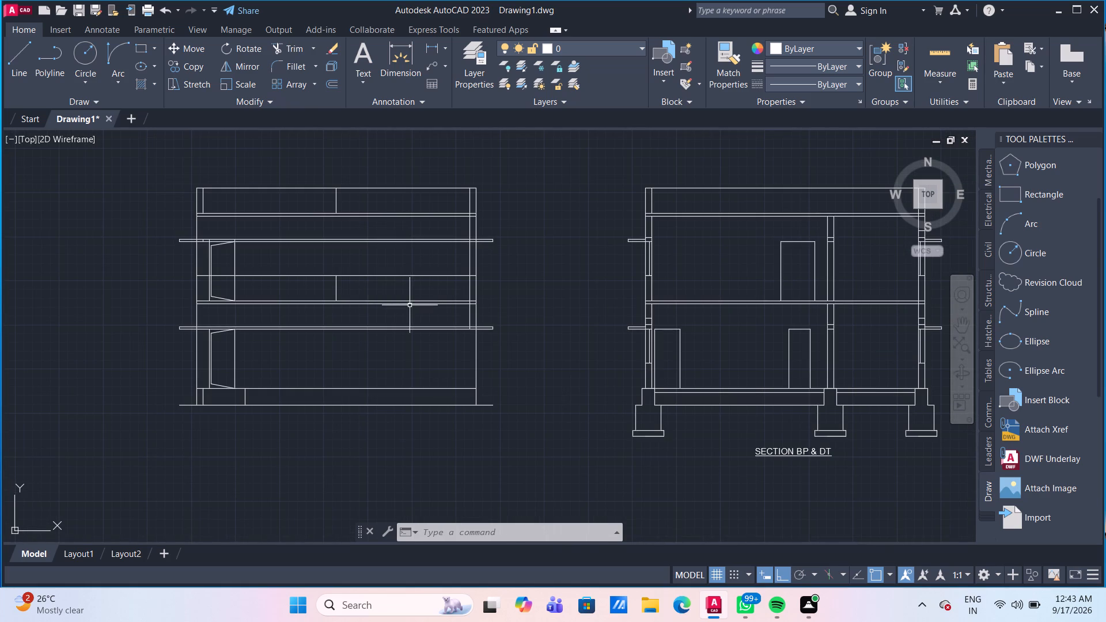
scroll(410, 305, "down", 2)
scroll(389, 298, "up", 1)
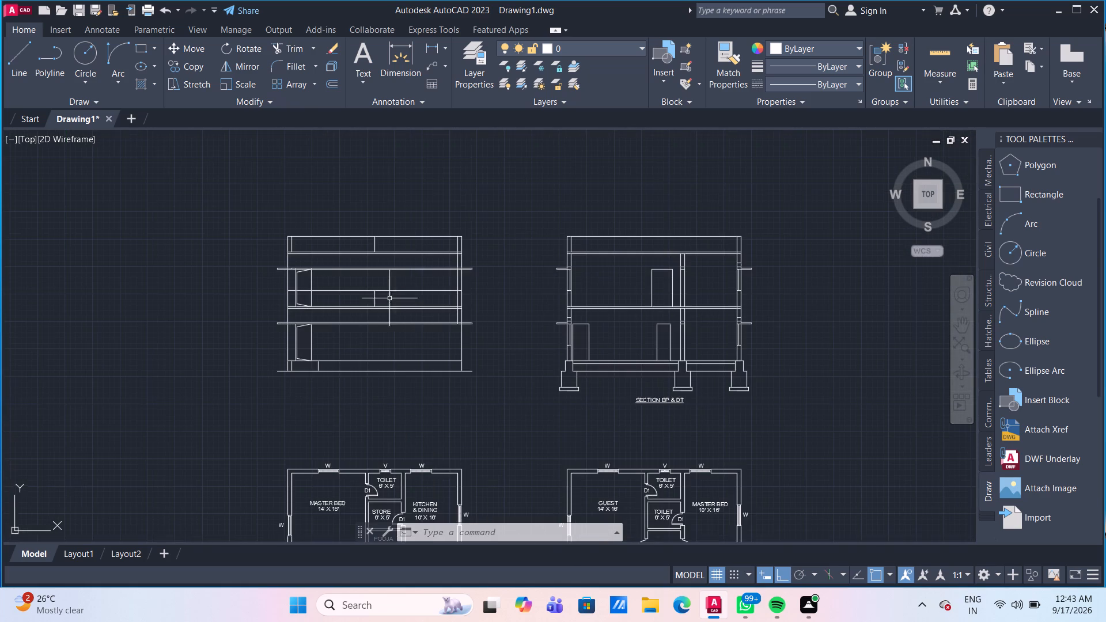
scroll(389, 298, "up", 1)
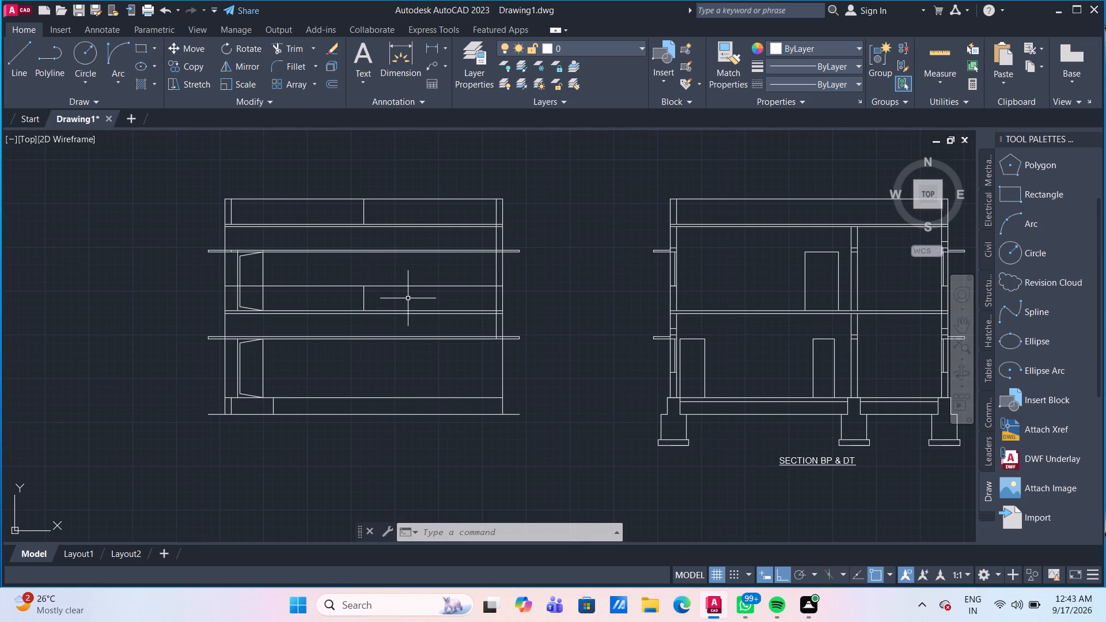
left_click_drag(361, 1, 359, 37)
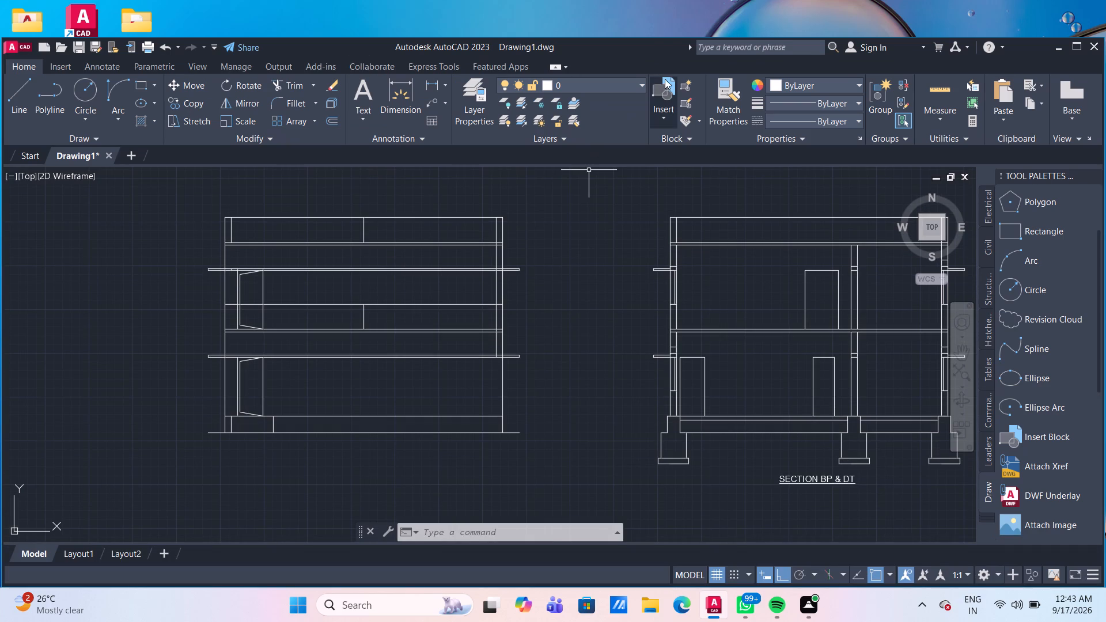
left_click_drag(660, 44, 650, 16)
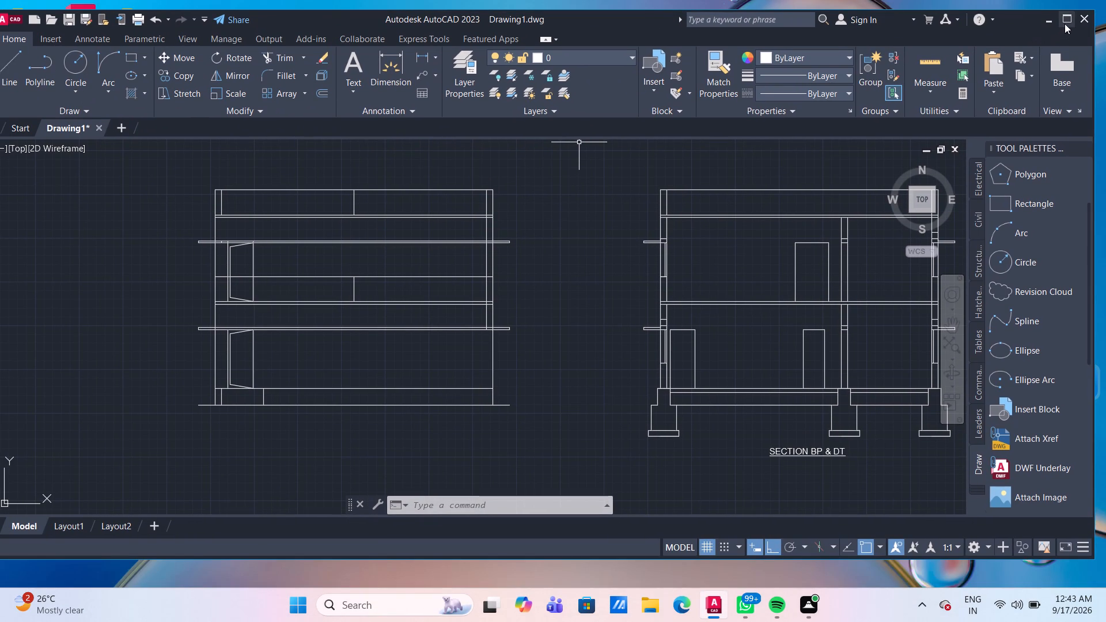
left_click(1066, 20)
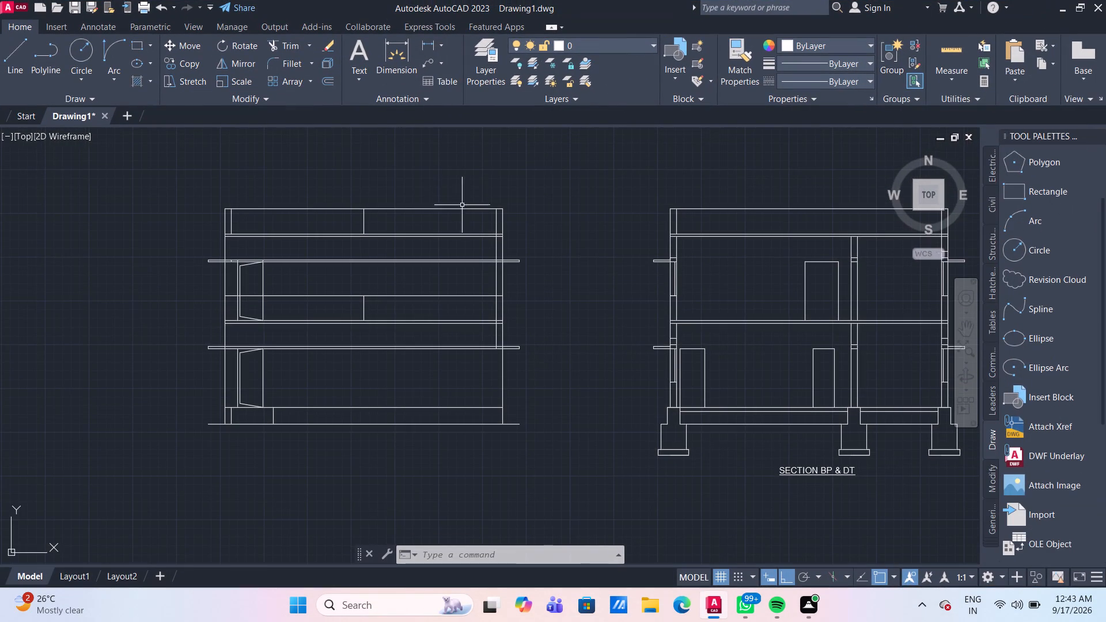
Offset the ground-floor line at the top of the plinth 3' upward across the two-storey view.
scroll(510, 256, "down", 2)
scroll(551, 291, "up", 1)
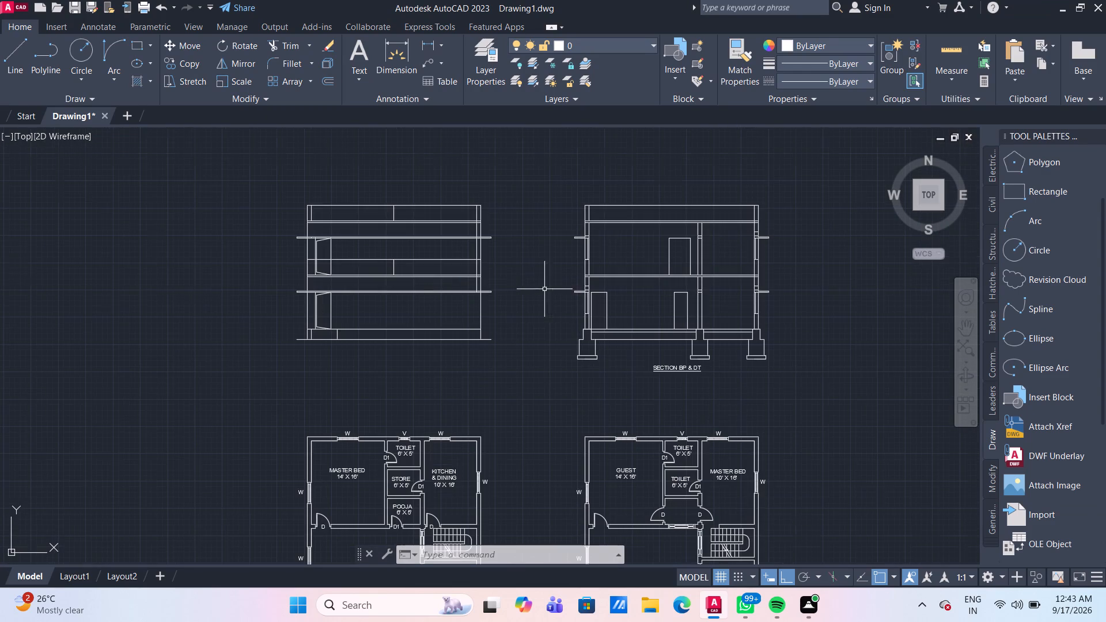
scroll(506, 242, "up", 1)
middle_click_drag(516, 241, 567, 272)
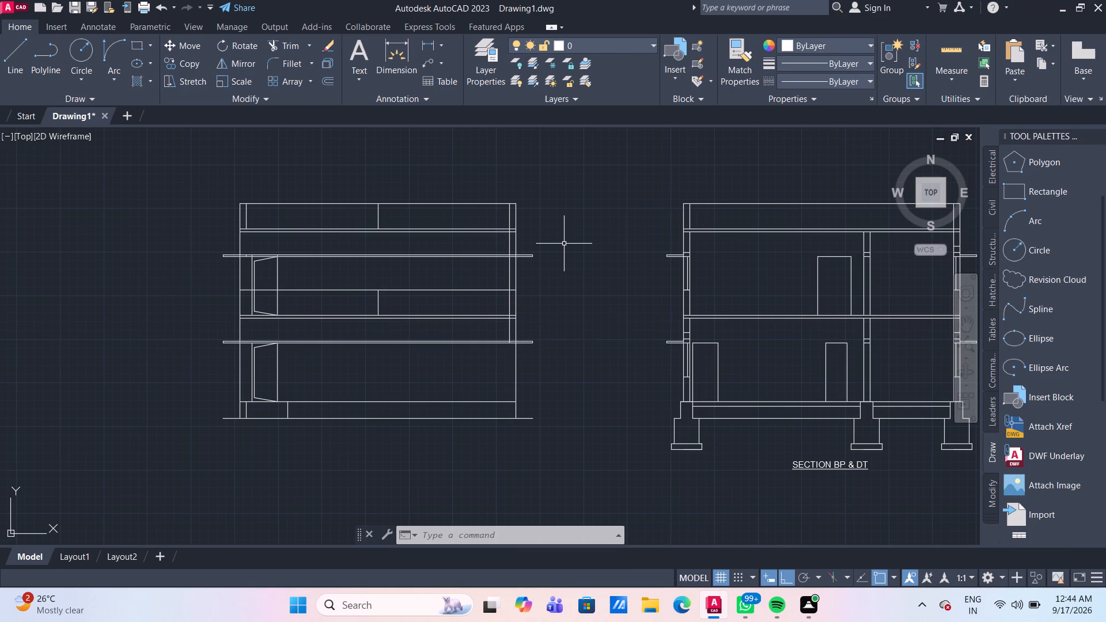
middle_click_drag(484, 376, 484, 312)
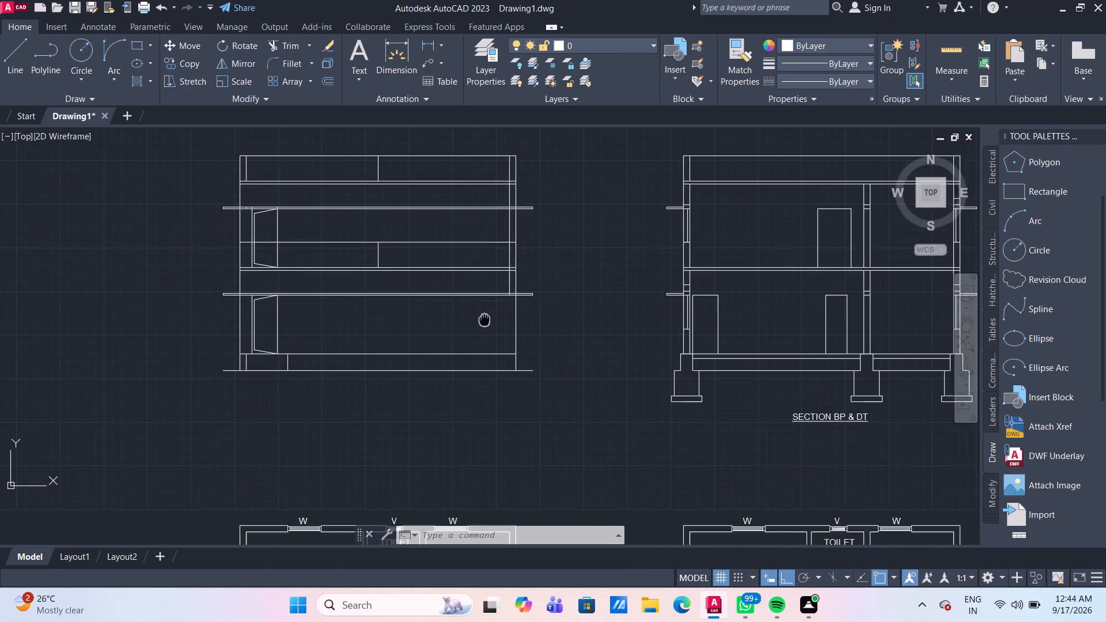
middle_click_drag(484, 312, 484, 304)
scroll(453, 312, "up", 1)
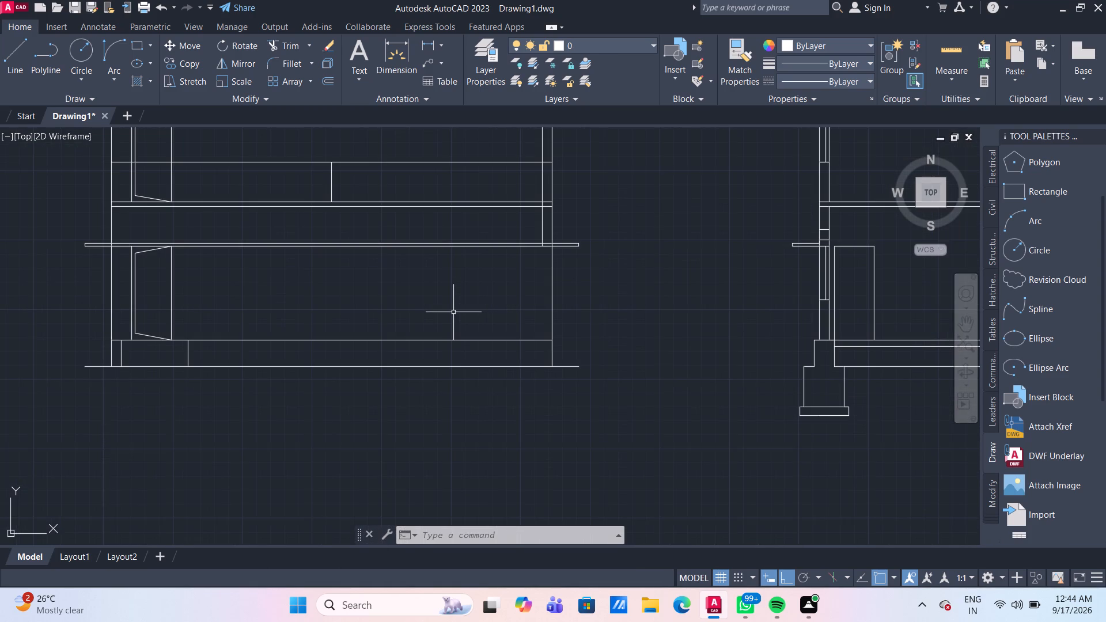
middle_click_drag(453, 312, 464, 333)
key("o")
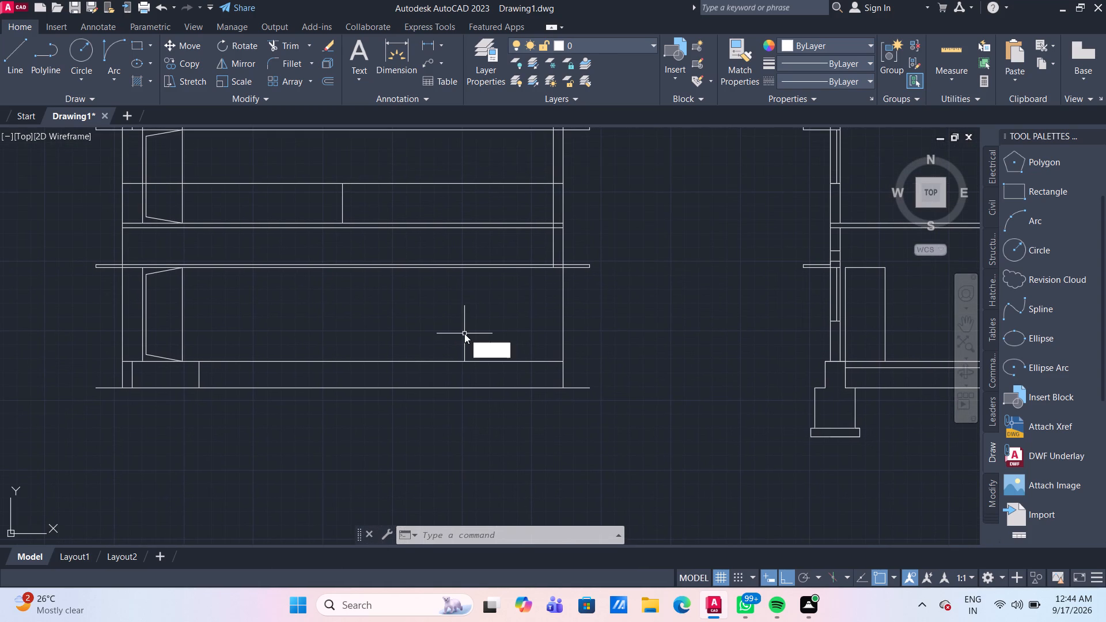
key("Return")
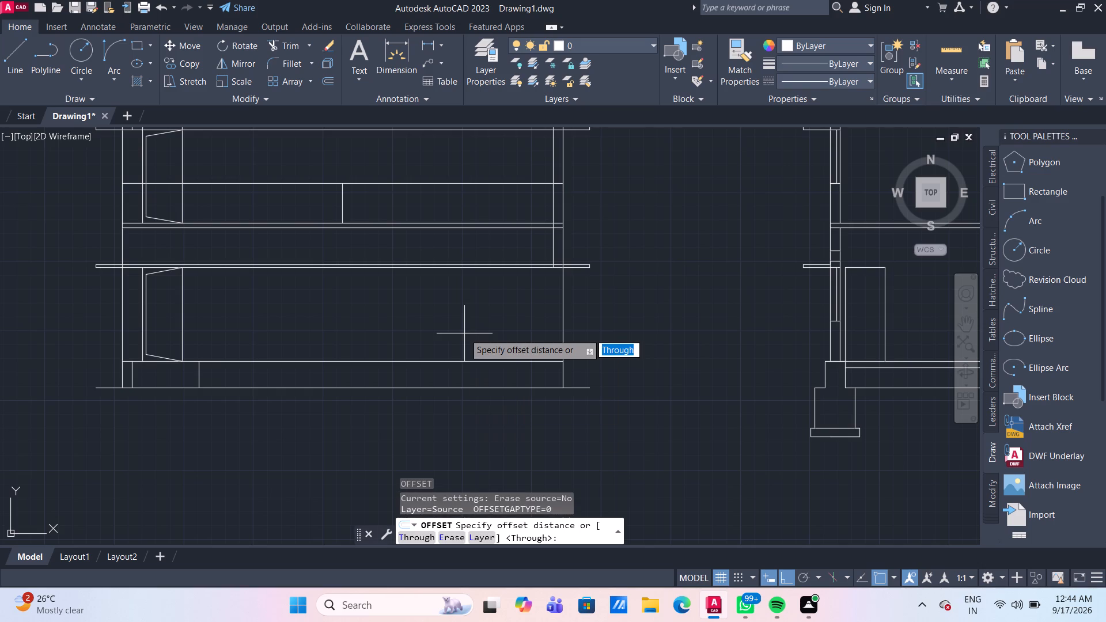
type("3'")
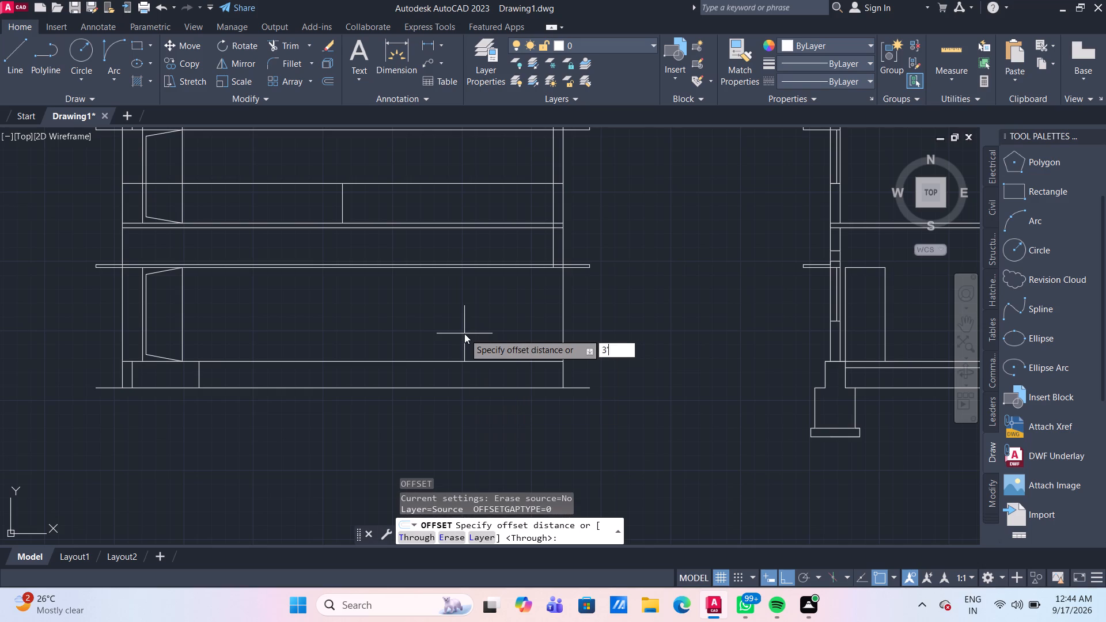
key("Return")
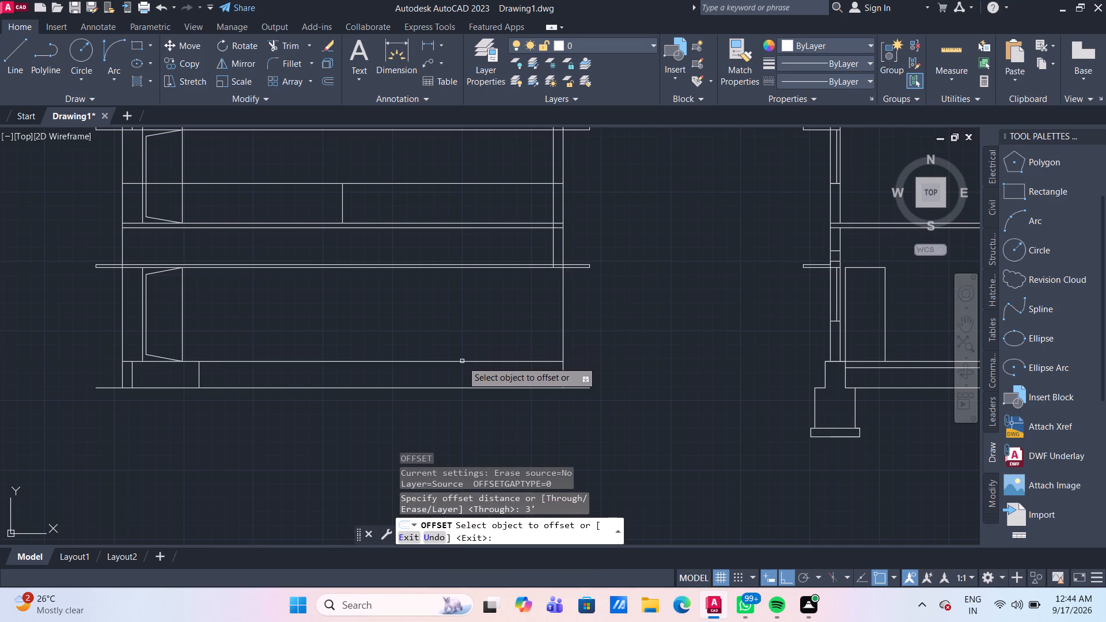
left_click(462, 361)
left_click(467, 348)
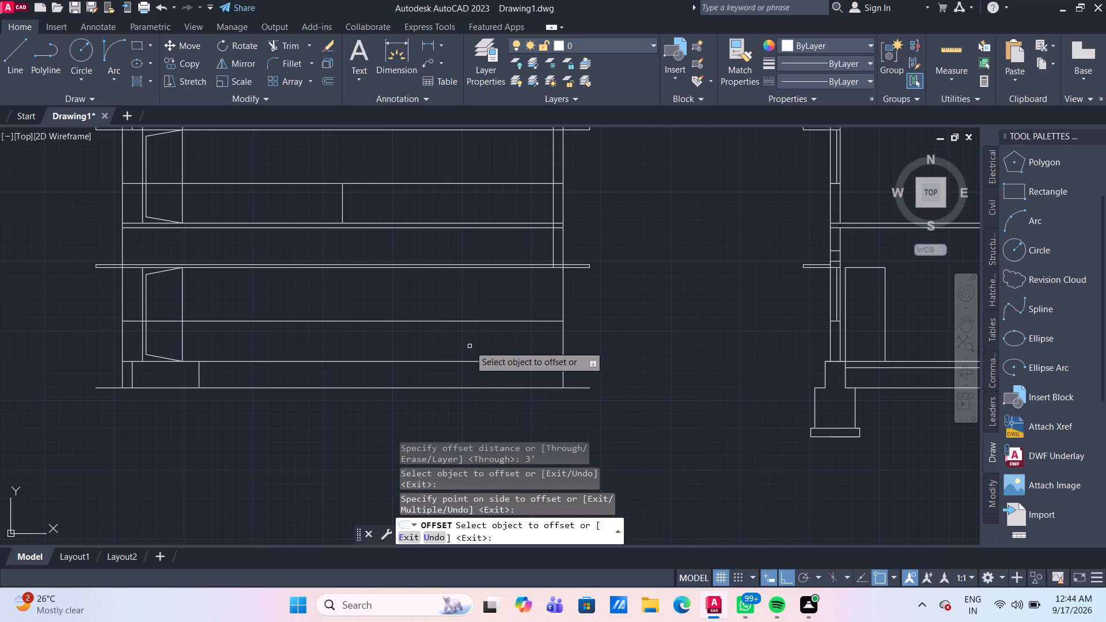
key("Escape")
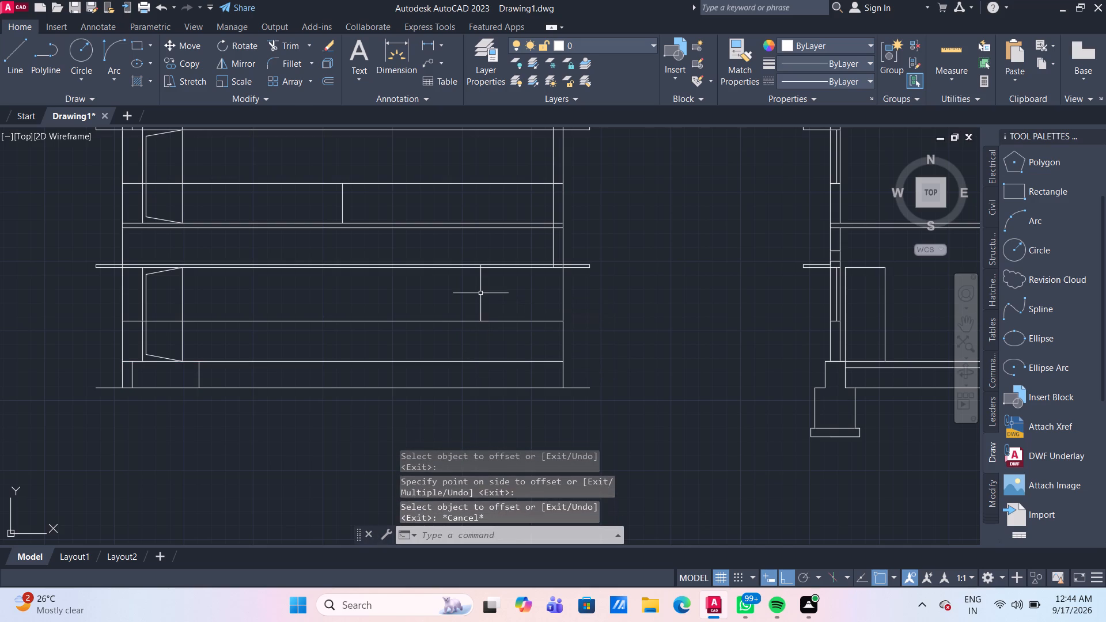
Draw a vertical line about 77'-7" long from the door-side jamb of the HALL's first front window up to the upper projecting slab's top edge.
scroll(480, 293, "down", 1)
scroll(487, 347, "down", 1)
middle_click_drag(487, 347, 460, 207)
scroll(446, 261, "down", 2)
middle_click_drag(446, 336, 444, 257)
scroll(429, 299, "up", 3)
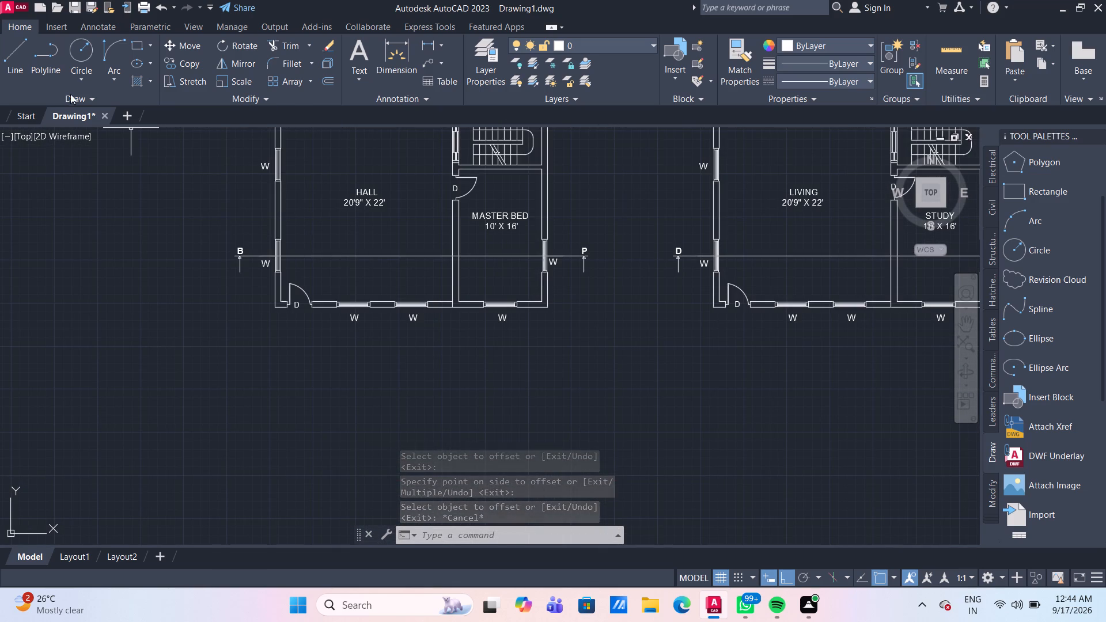
left_click(18, 55)
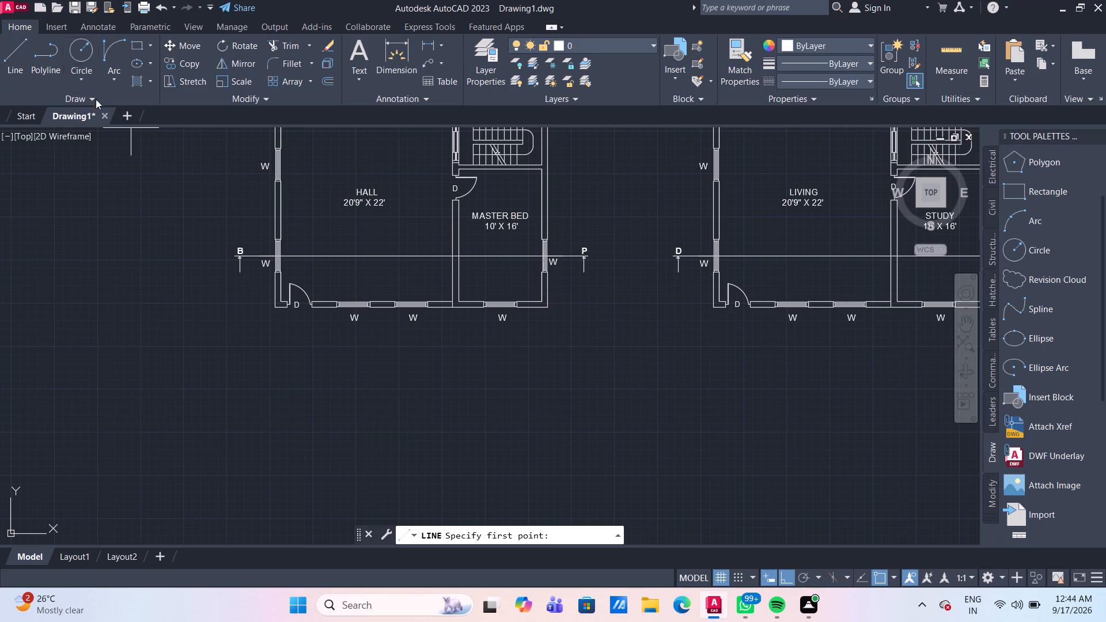
scroll(181, 226, "up", 2)
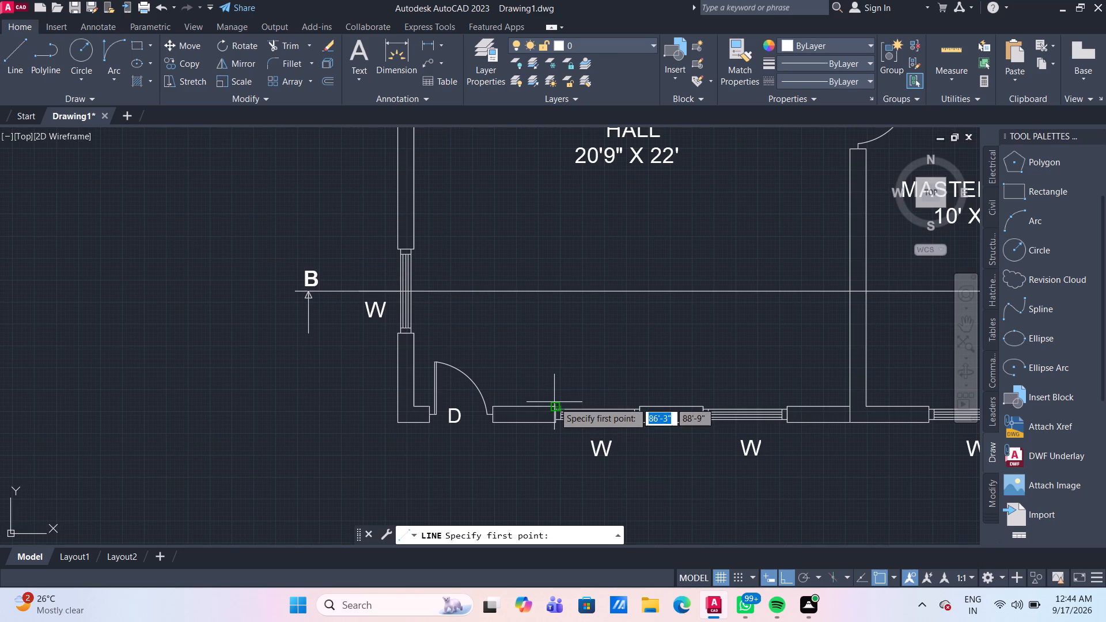
scroll(554, 397, "up", 2)
left_click(557, 420)
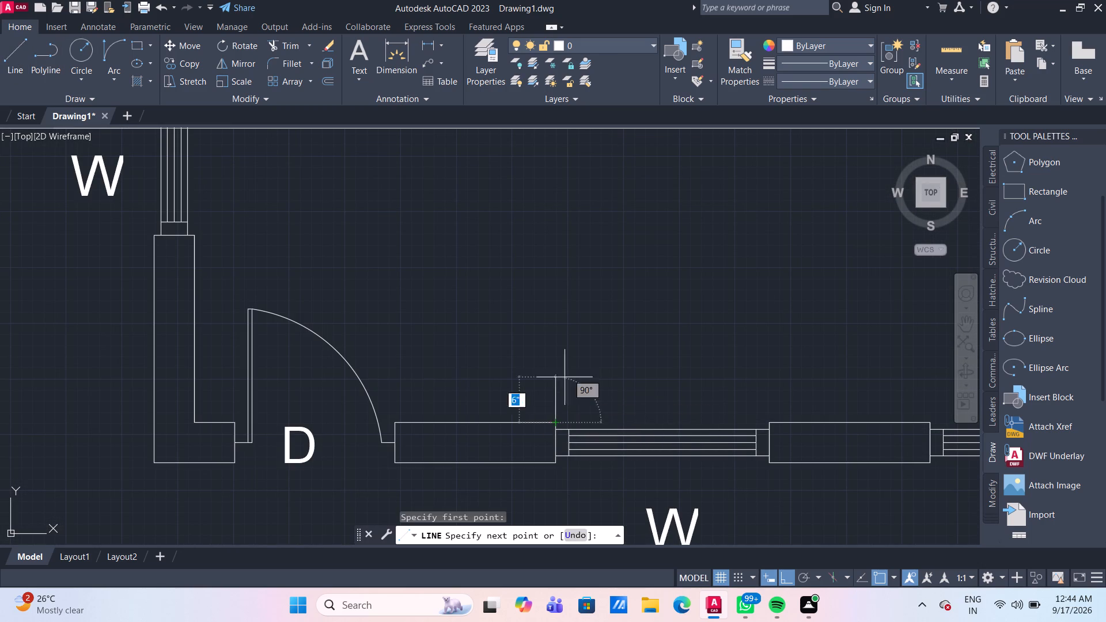
scroll(560, 241, "down", 2)
middle_click_drag(572, 222, 500, 407)
scroll(499, 408, "down", 2)
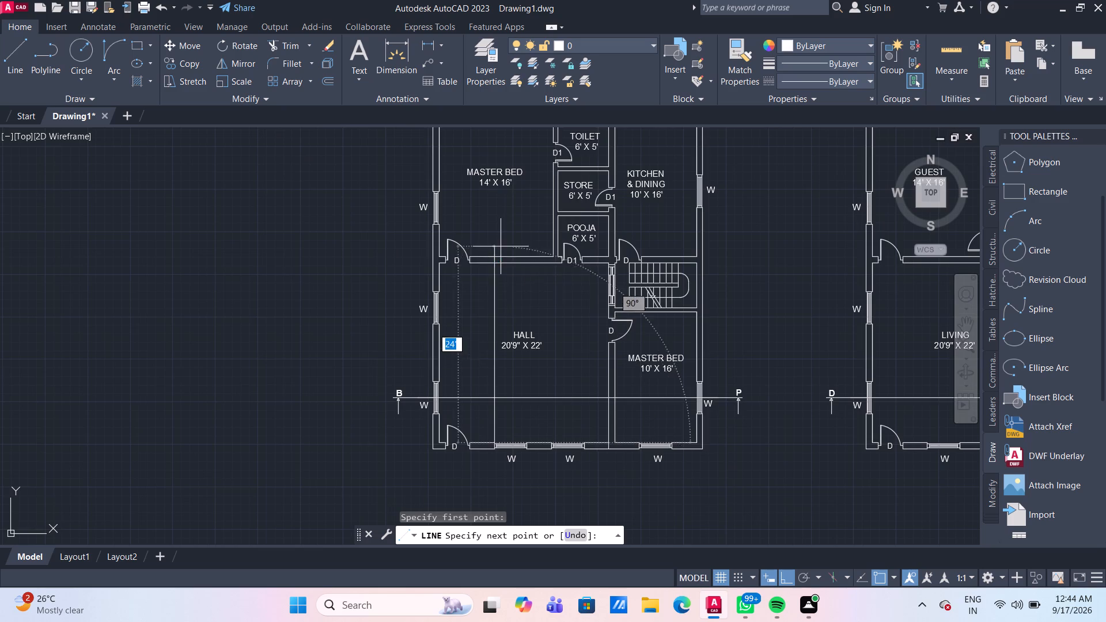
scroll(501, 245, "down", 2)
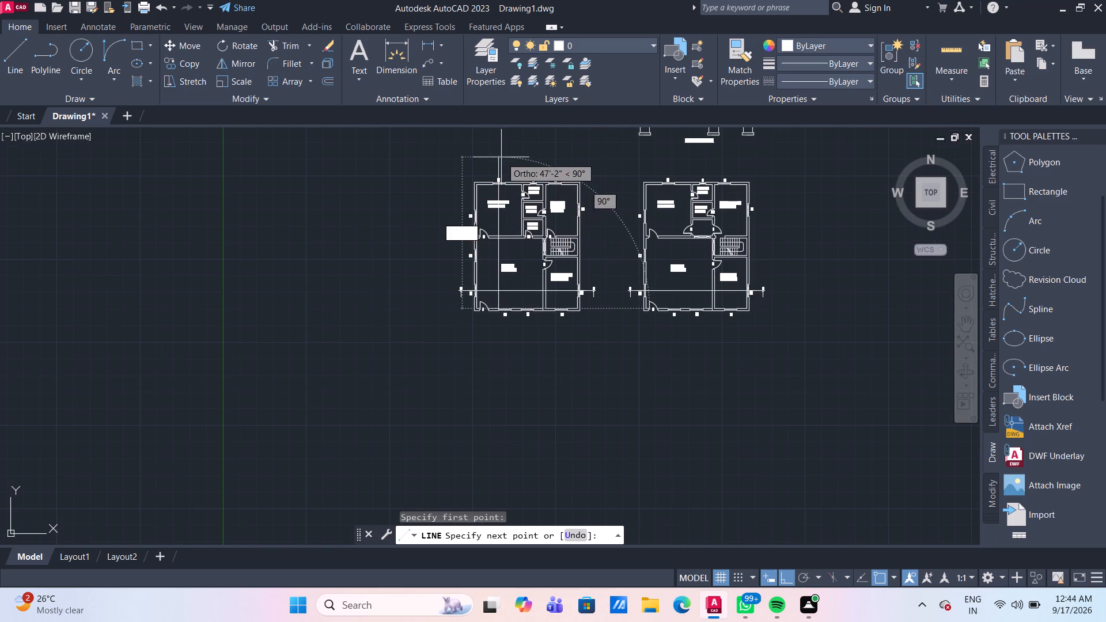
middle_click_drag(501, 157, 465, 343)
scroll(468, 313, "up", 1)
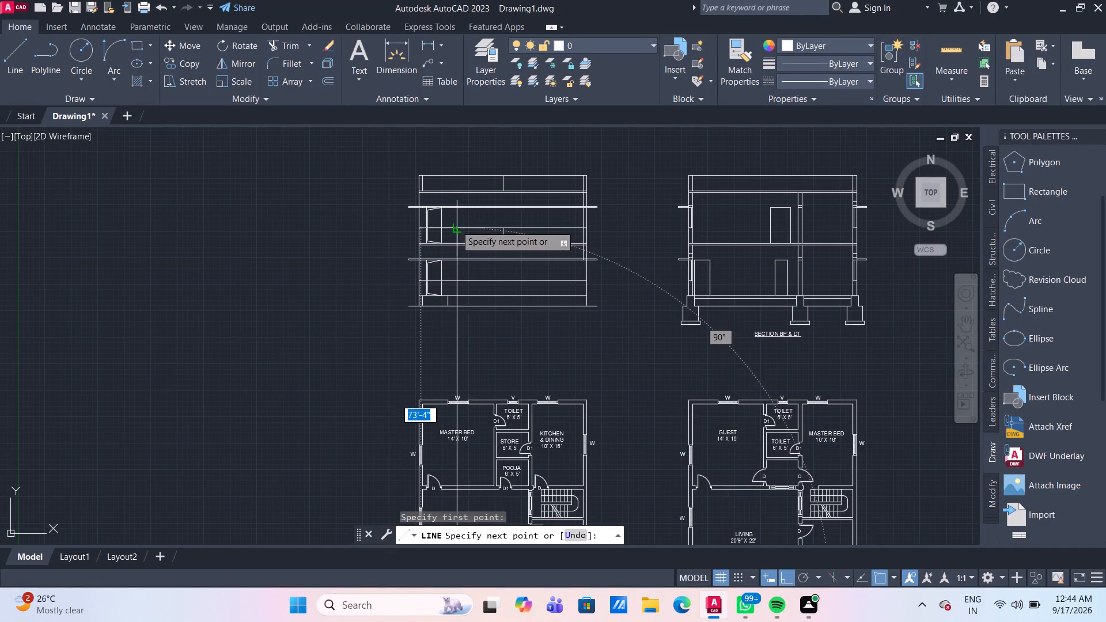
scroll(456, 210, "up", 2)
middle_click_drag(456, 210, 441, 285)
scroll(441, 285, "down", 1)
scroll(441, 285, "up", 2)
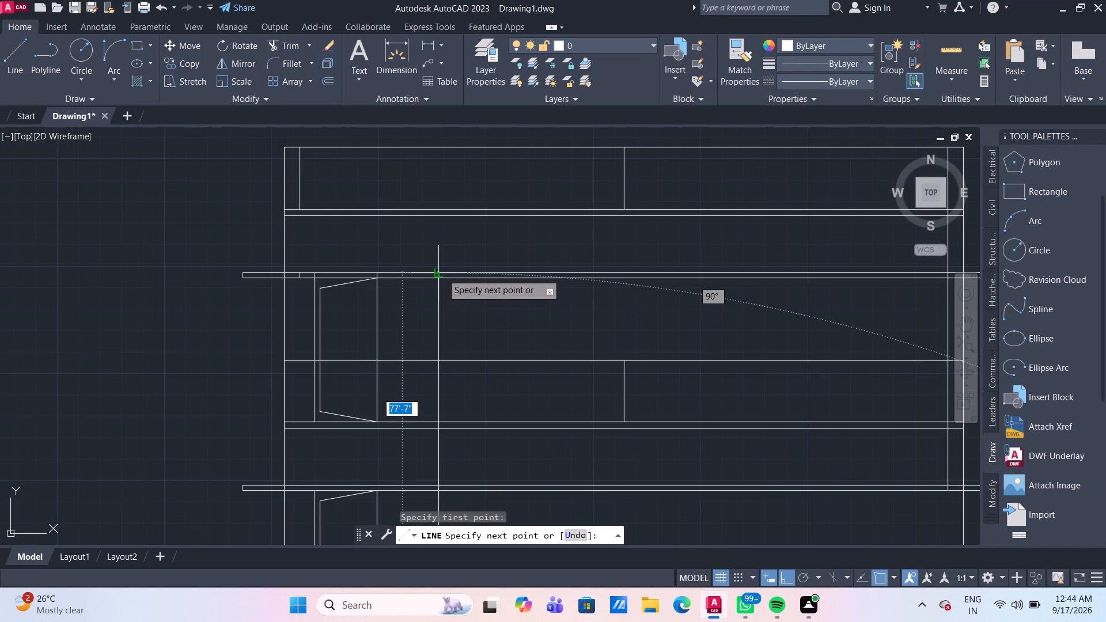
left_click(442, 270)
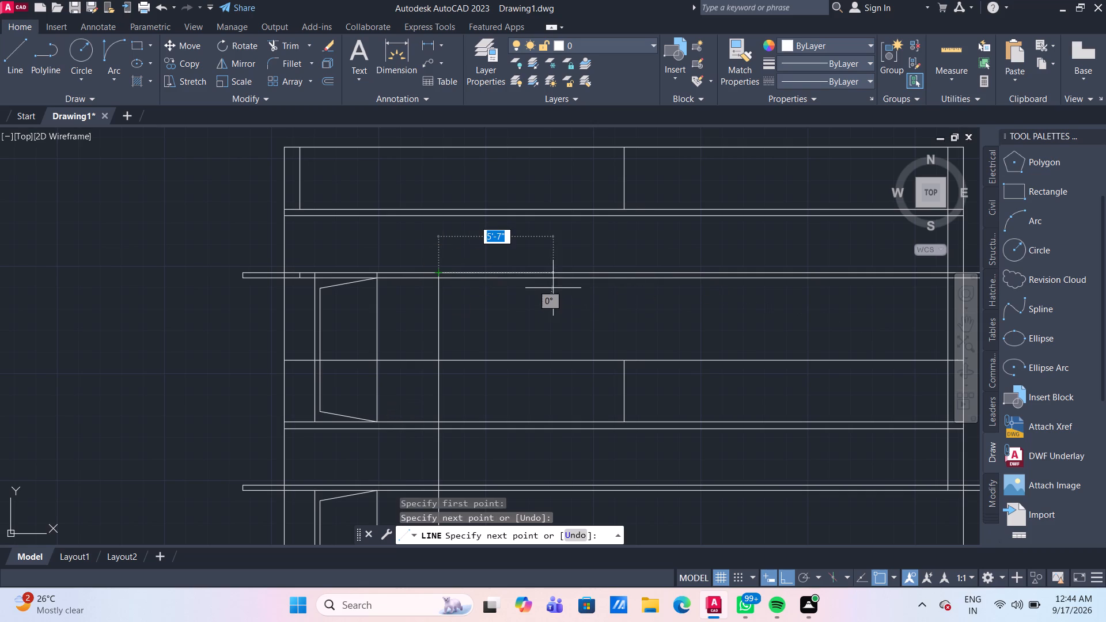
key("Escape")
Draw a vertical line about 77'-7" long from the outer jamb of the 10' X 16' MASTER BED's front window to the upper projecting slab's top edge.
scroll(564, 331, "down", 2)
middle_click_drag(563, 330, 558, 322)
scroll(560, 367, "down", 1)
middle_click_drag(560, 367, 474, 227)
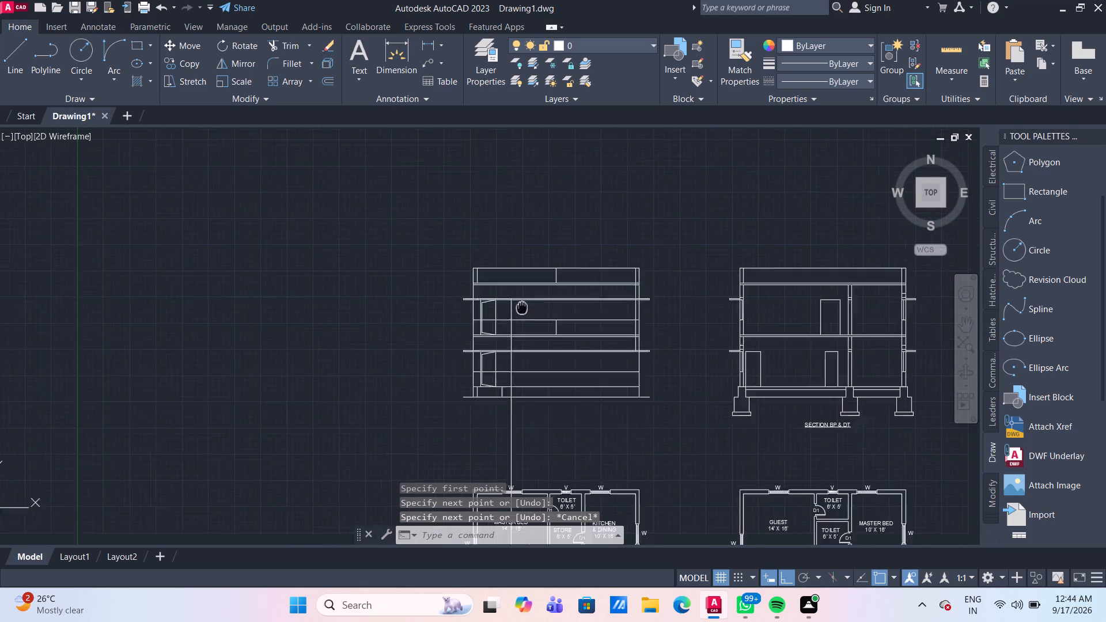
middle_click_drag(474, 227, 430, 154)
scroll(463, 316, "down", 1)
middle_click_drag(463, 312, 413, 189)
scroll(400, 315, "up", 3)
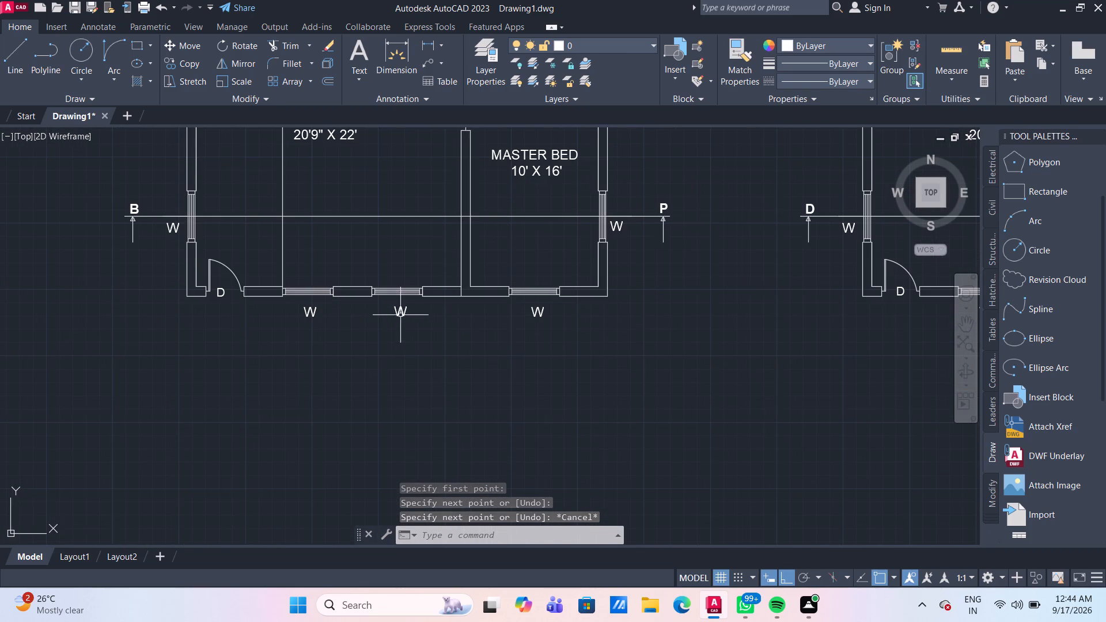
left_click(13, 53)
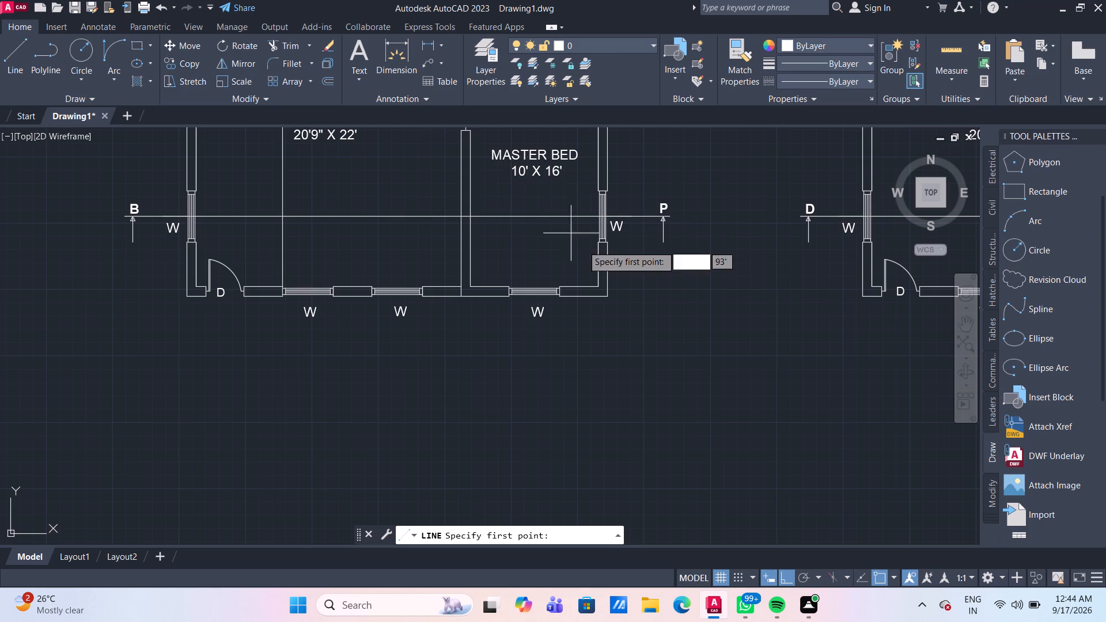
scroll(557, 286, "up", 2)
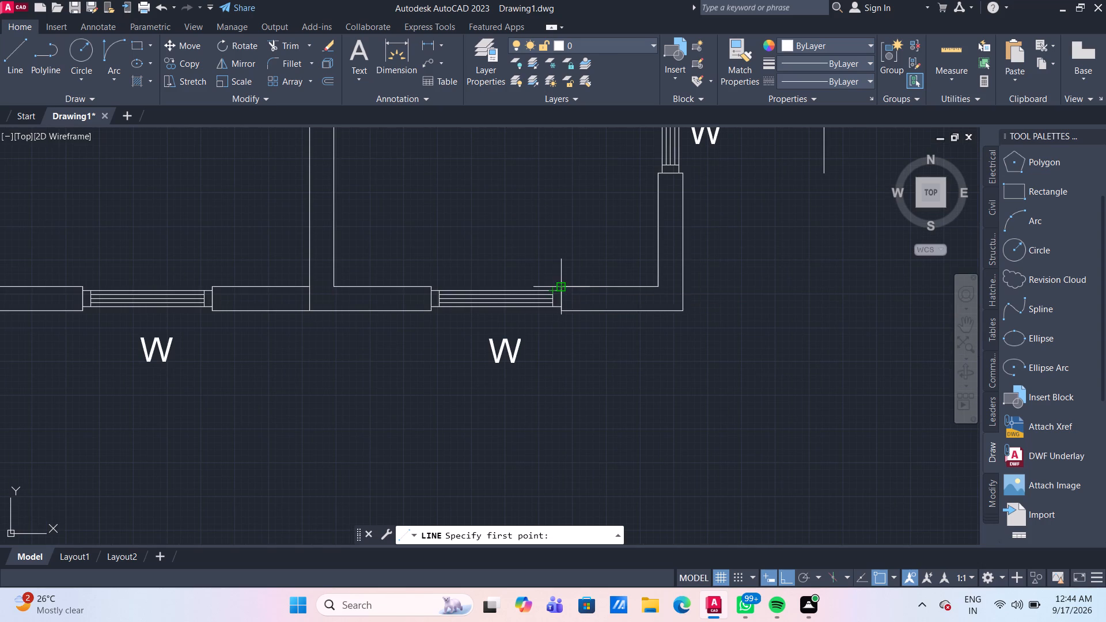
left_click(565, 286)
scroll(559, 210, "down", 1)
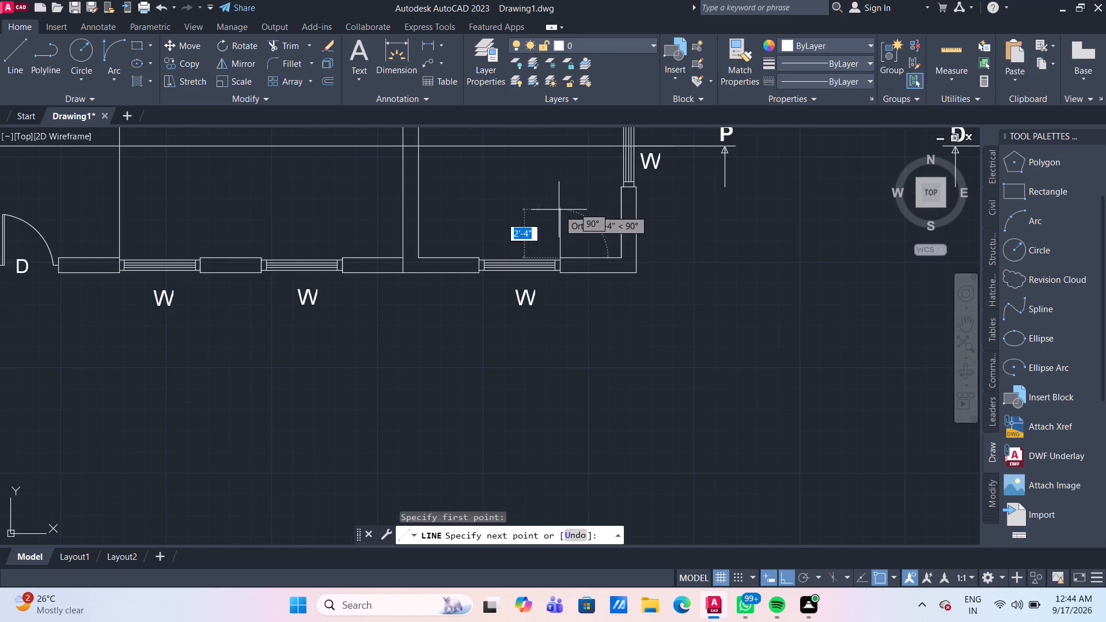
middle_click_drag(559, 210, 557, 436)
scroll(559, 335, "down", 1)
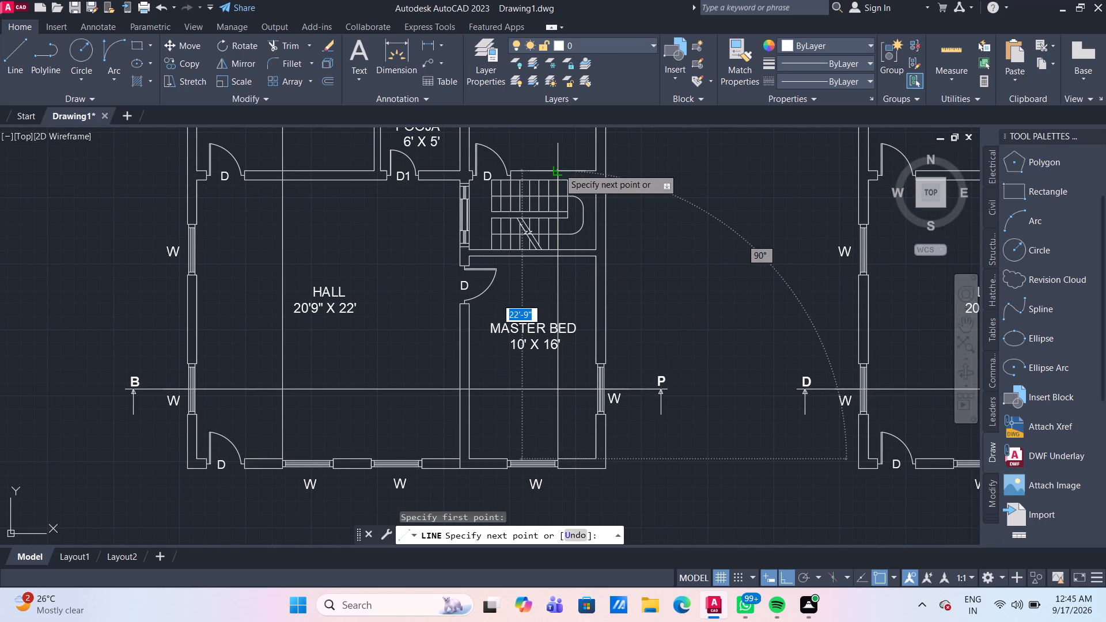
middle_click_drag(559, 168, 530, 338)
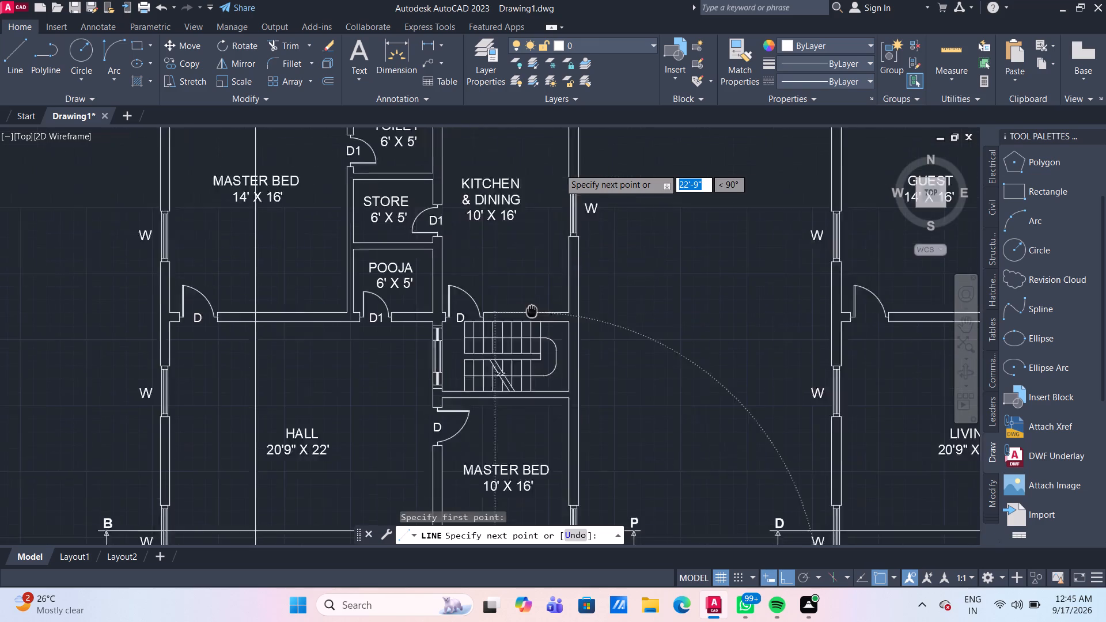
middle_click_drag(530, 338, 530, 362)
middle_click_drag(532, 188, 525, 416)
middle_click_drag(522, 216, 517, 298)
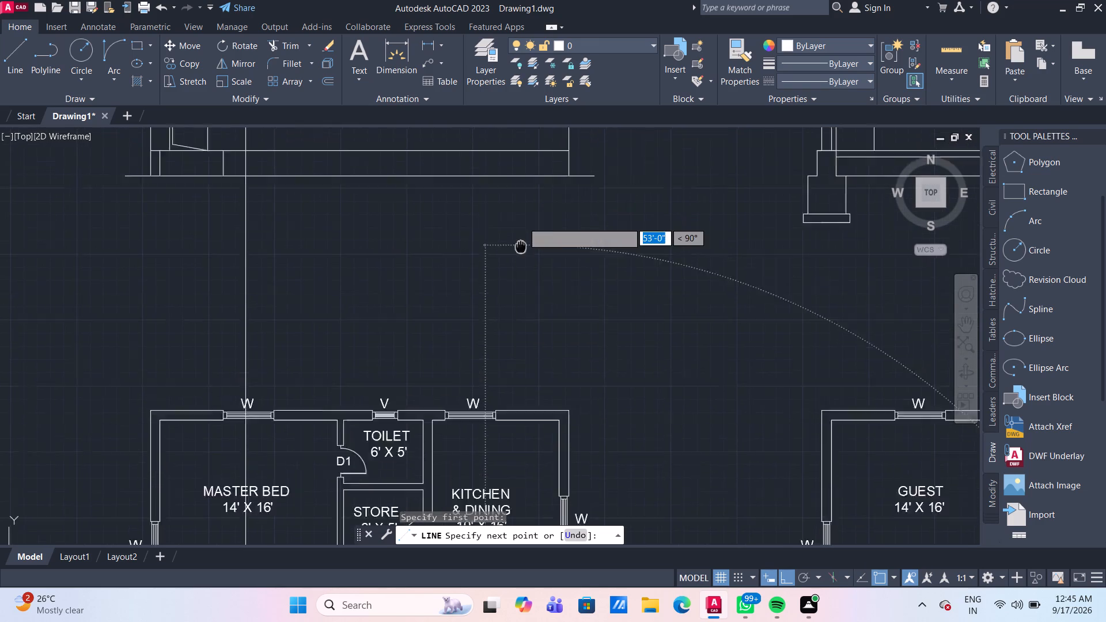
middle_click_drag(517, 298, 508, 416)
middle_click_drag(501, 232, 501, 356)
scroll(501, 356, "down", 1)
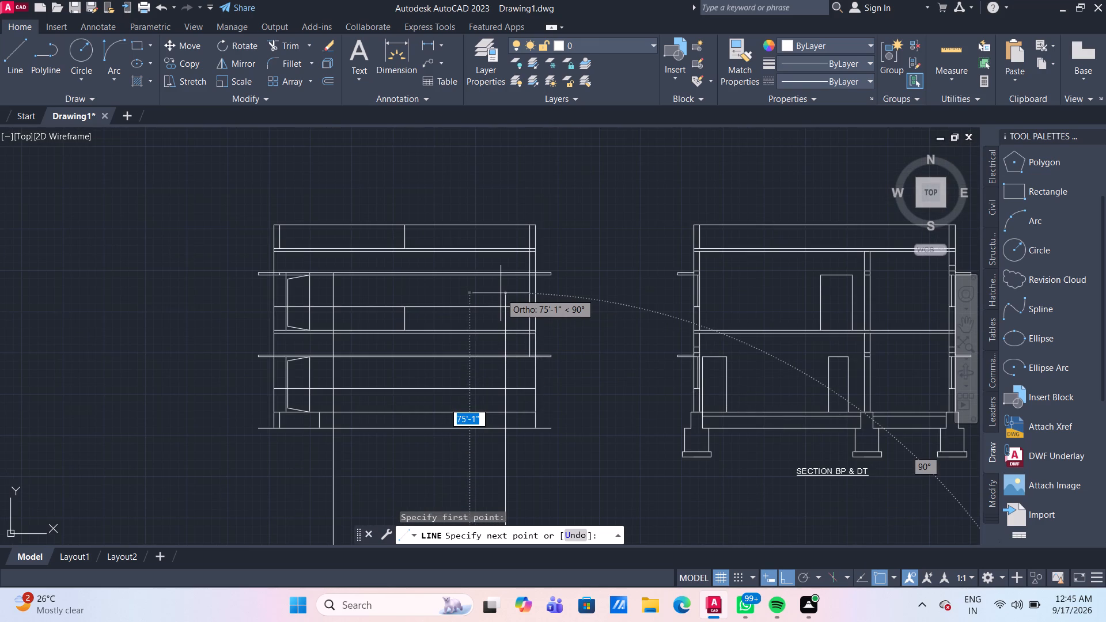
scroll(501, 293, "up", 2)
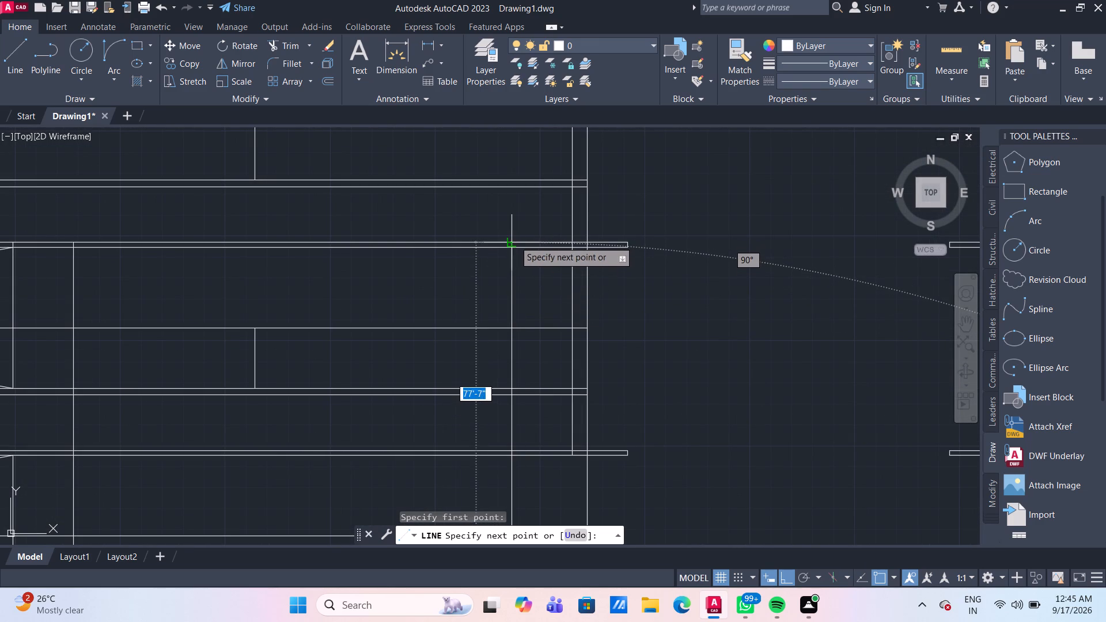
left_click(513, 241)
key("Escape")
Draw a vertical line from the door-side jamb of the HALL's second front window up to the upper projecting slab's top edge.
scroll(684, 304, "down", 2)
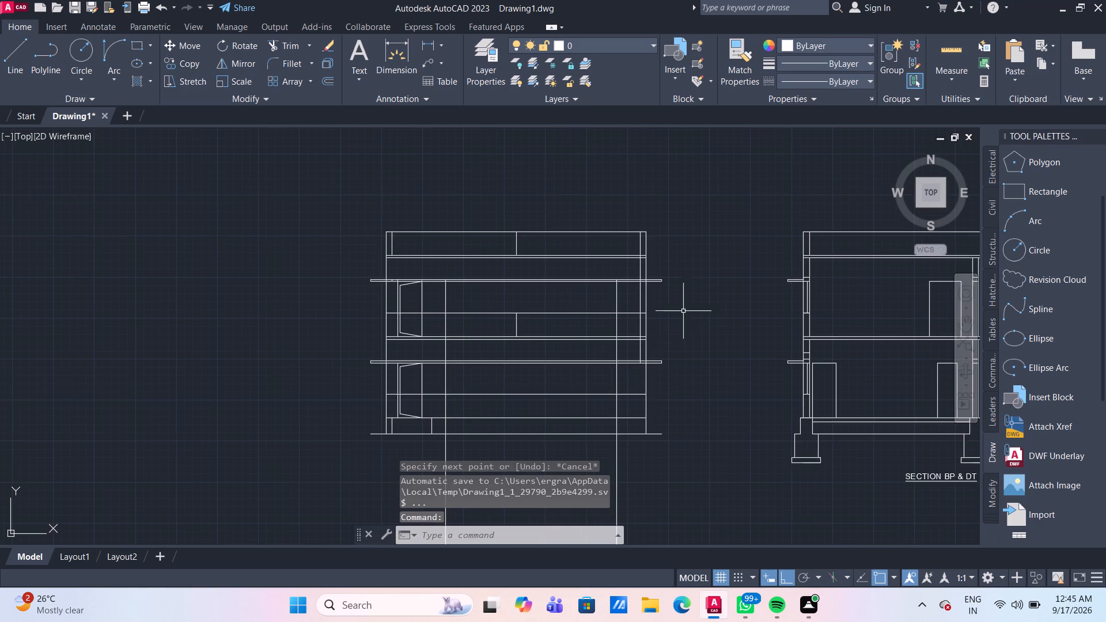
middle_click_drag(654, 389, 622, 233)
scroll(654, 388, "down", 1)
scroll(622, 233, "down", 2)
middle_click_drag(603, 361, 591, 276)
scroll(564, 302, "up", 2)
middle_click_drag(532, 242, 494, 328)
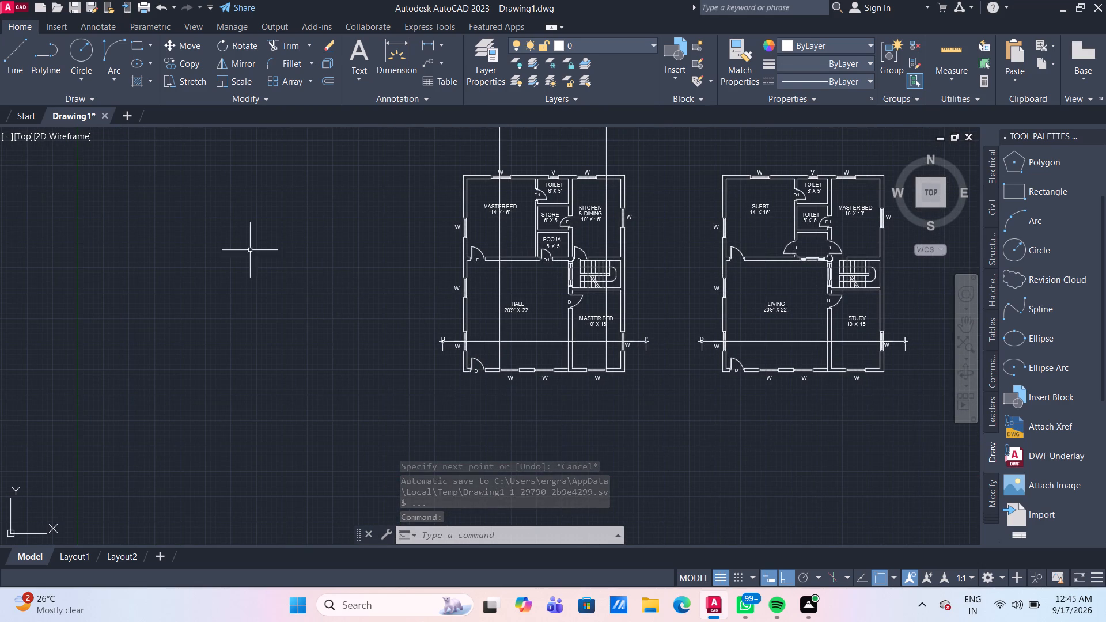
left_click(23, 53)
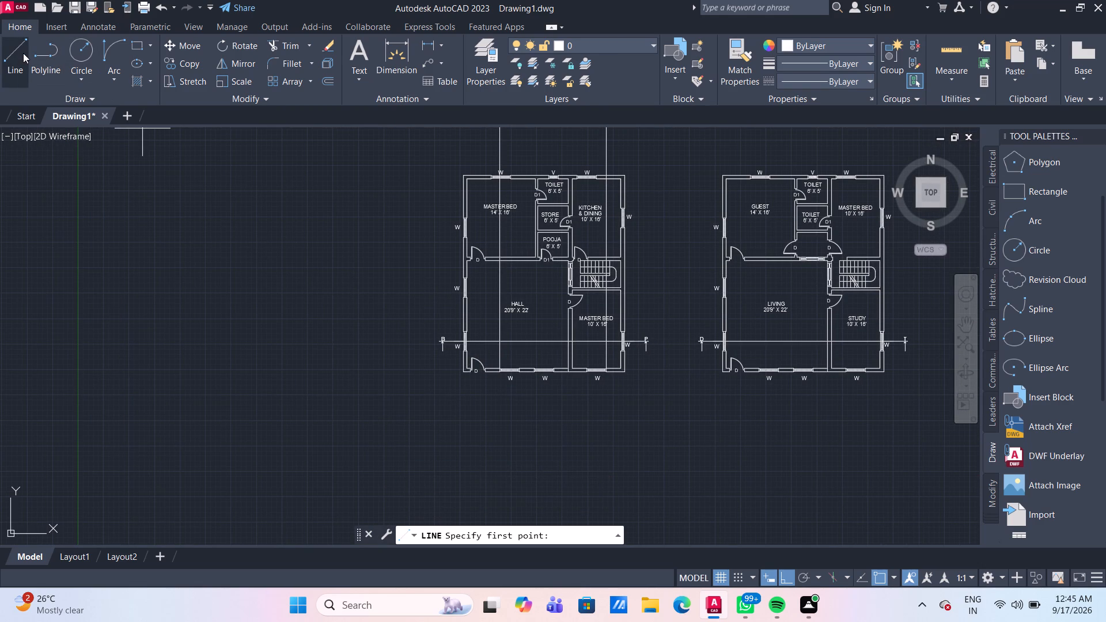
scroll(547, 355, "up", 3)
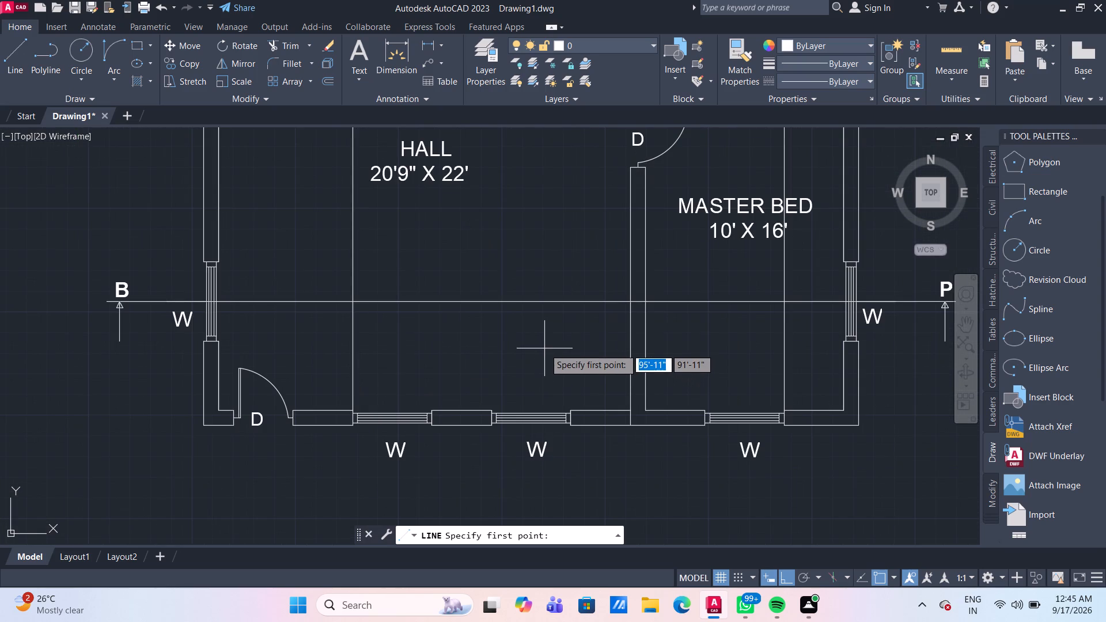
left_click(491, 408)
scroll(503, 144, "down", 1)
middle_click_drag(503, 144, 470, 447)
middle_click_drag(488, 168, 471, 416)
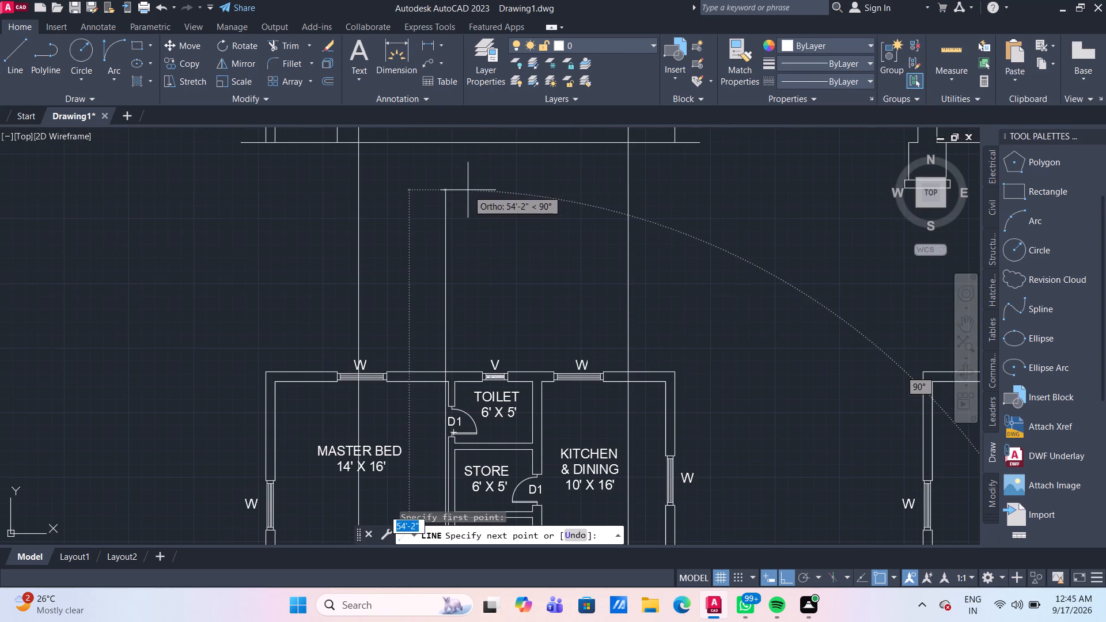
middle_click_drag(468, 190, 468, 477)
middle_click_drag(486, 267, 485, 339)
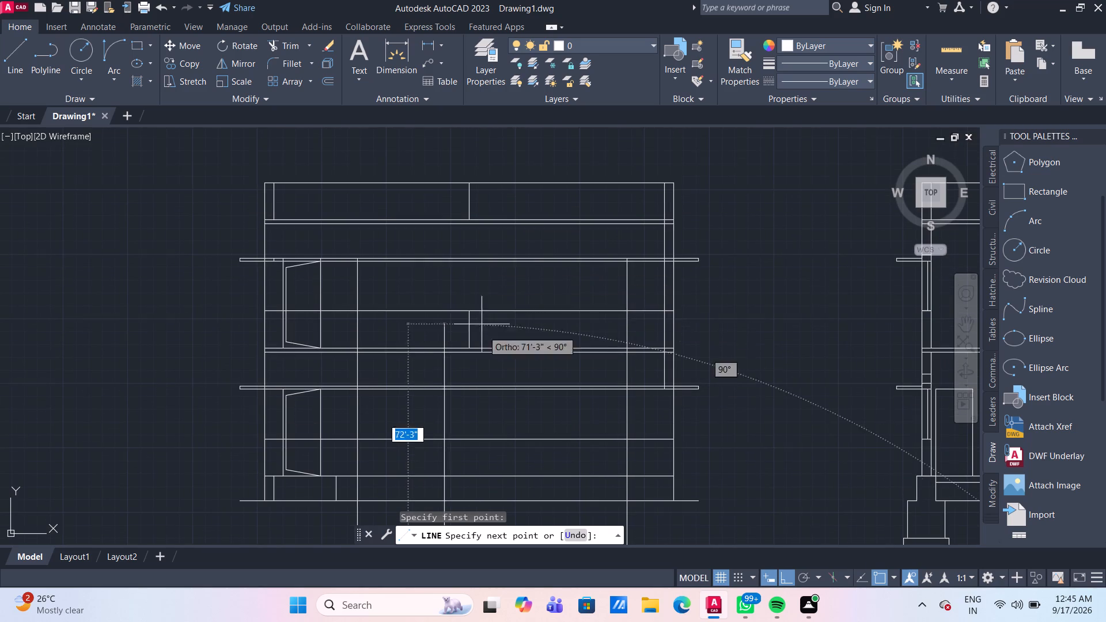
scroll(452, 263, "up", 2)
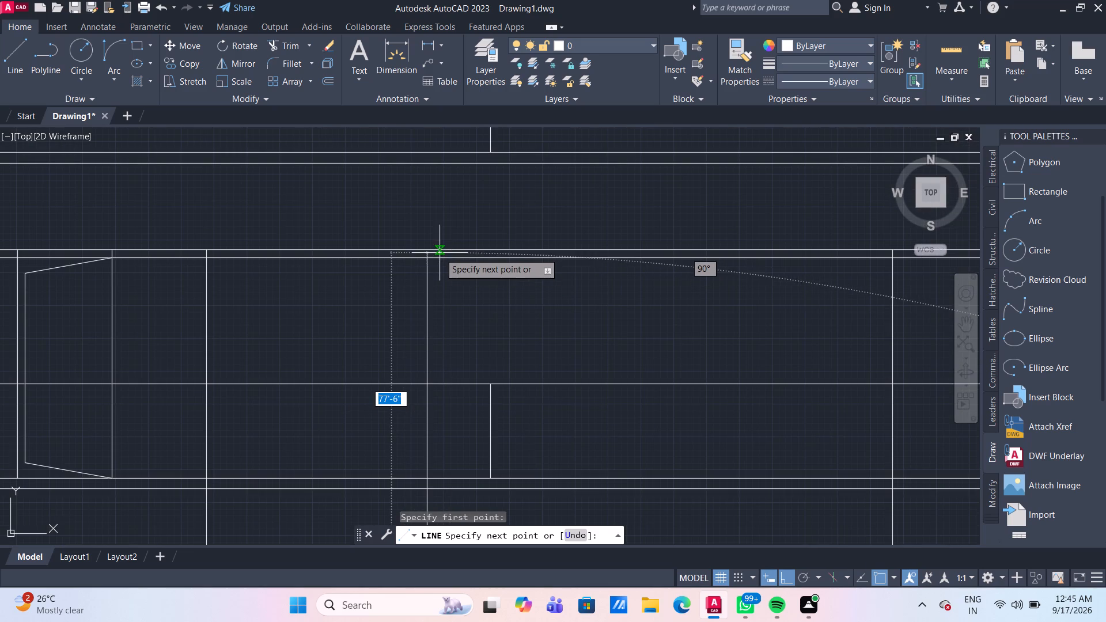
left_click(430, 245)
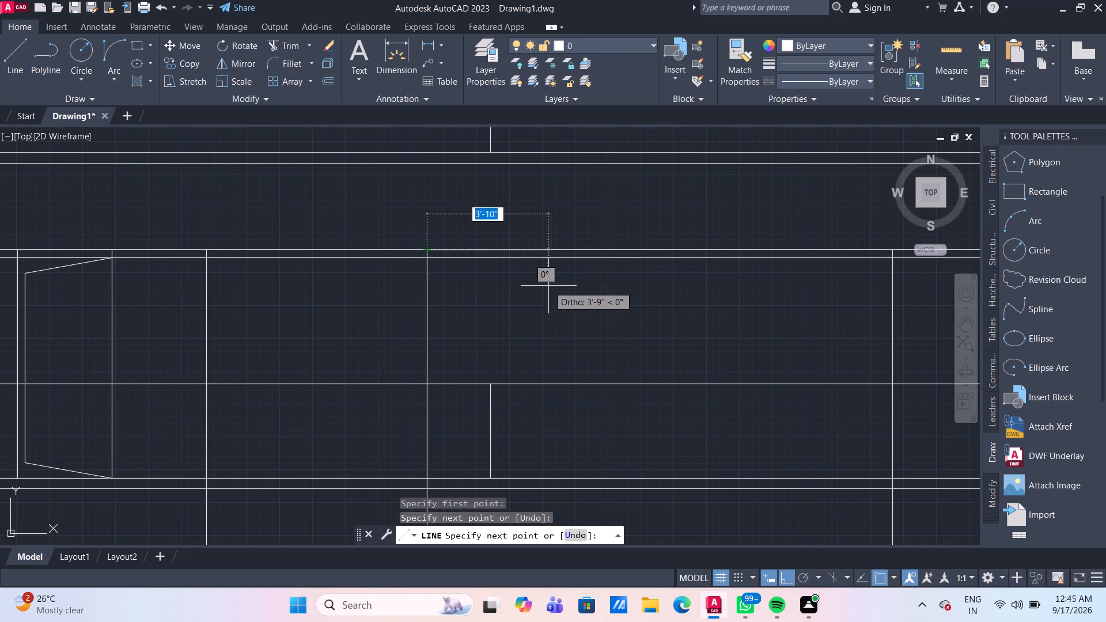
key("Escape")
Draw a 4' by 4' rectangle under the lower projecting slab, from the HALL's first window projection line away from the door.
scroll(558, 307, "down", 3)
middle_click_drag(591, 381, 562, 294)
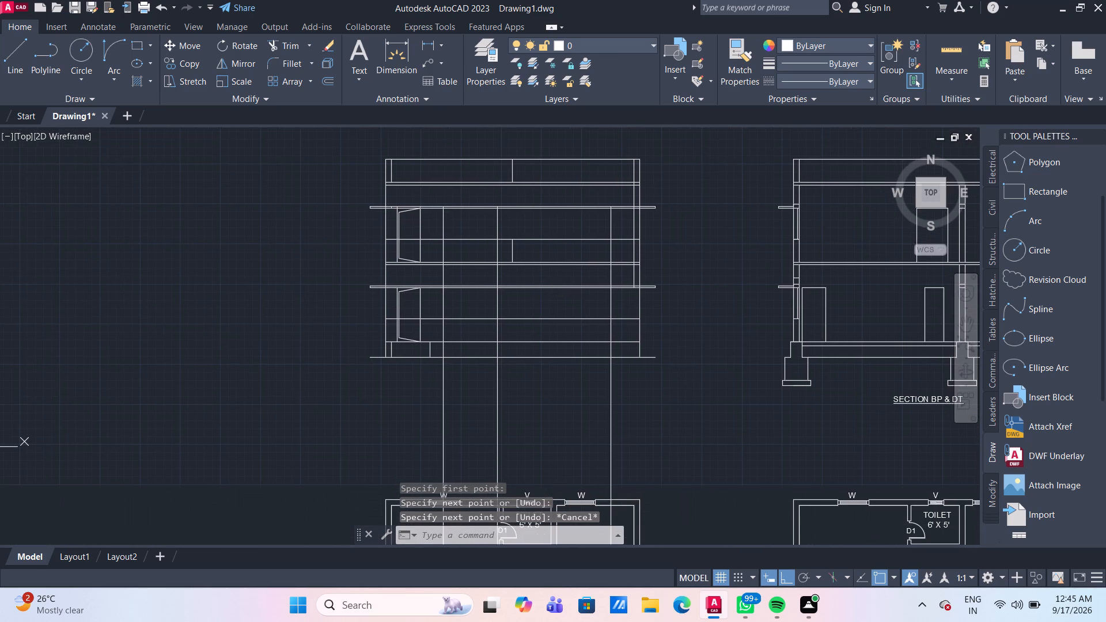
middle_click_drag(585, 434, 565, 347)
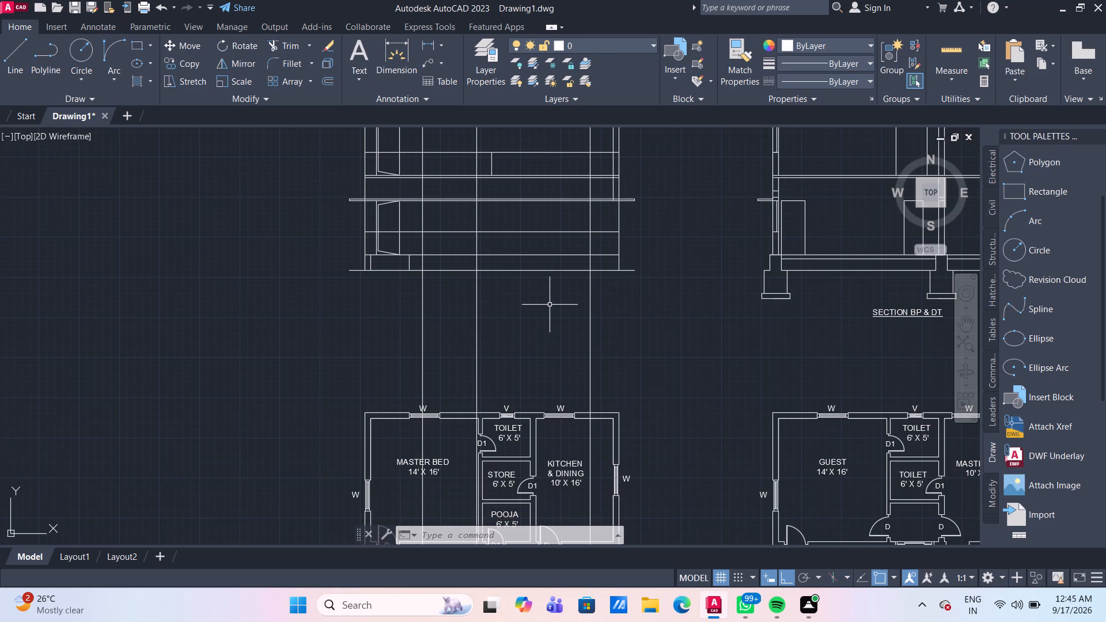
middle_click_drag(550, 305, 542, 417)
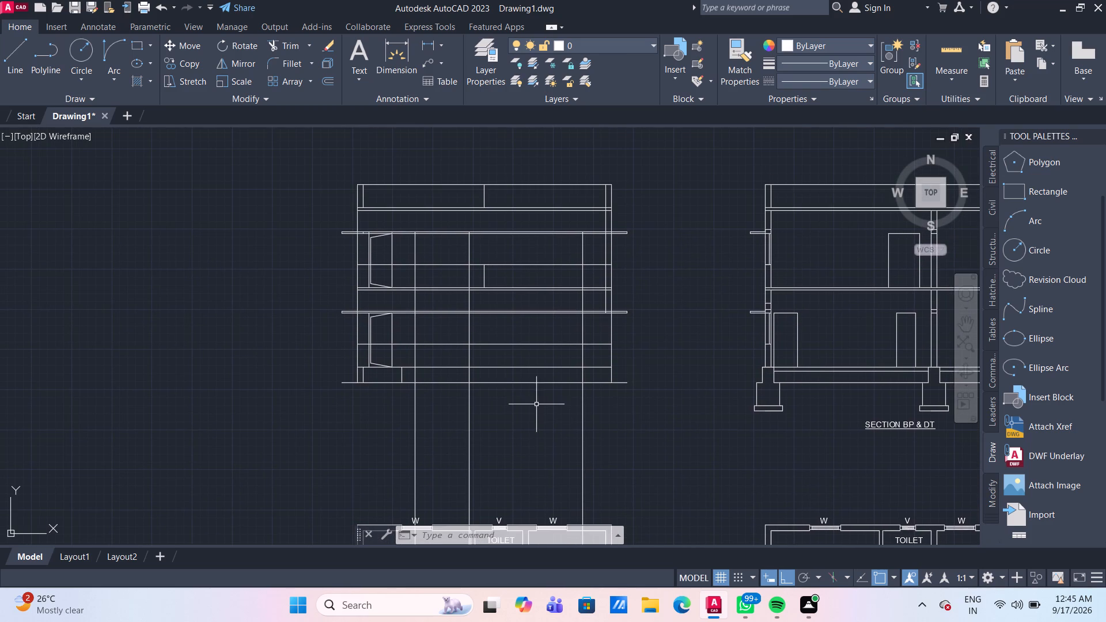
scroll(407, 254, "up", 2)
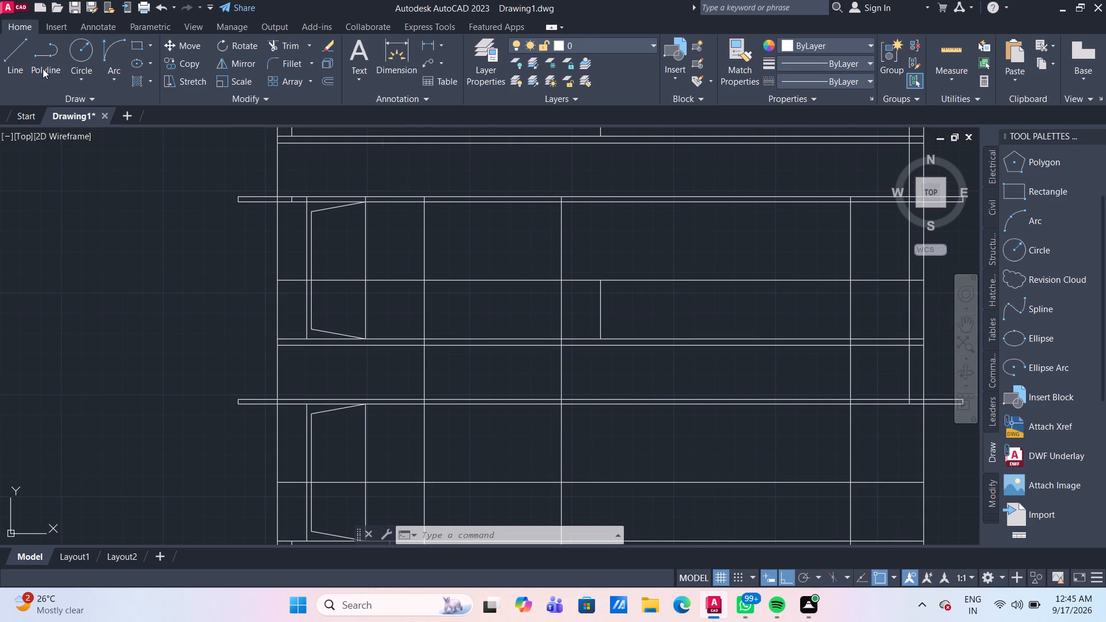
left_click(141, 42)
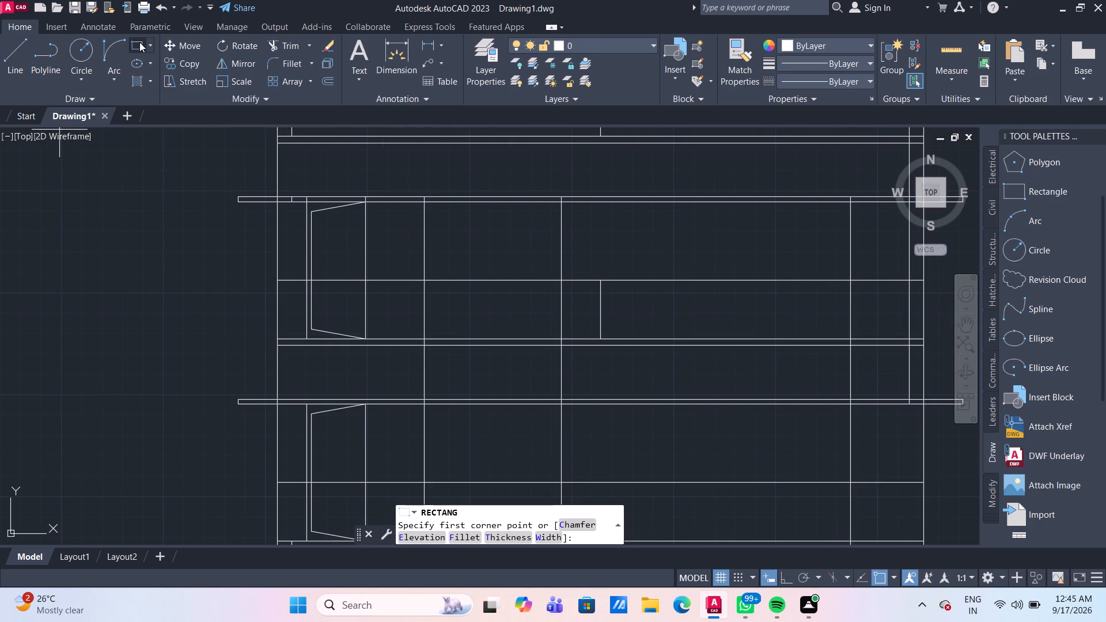
middle_click_drag(479, 282, 445, 185)
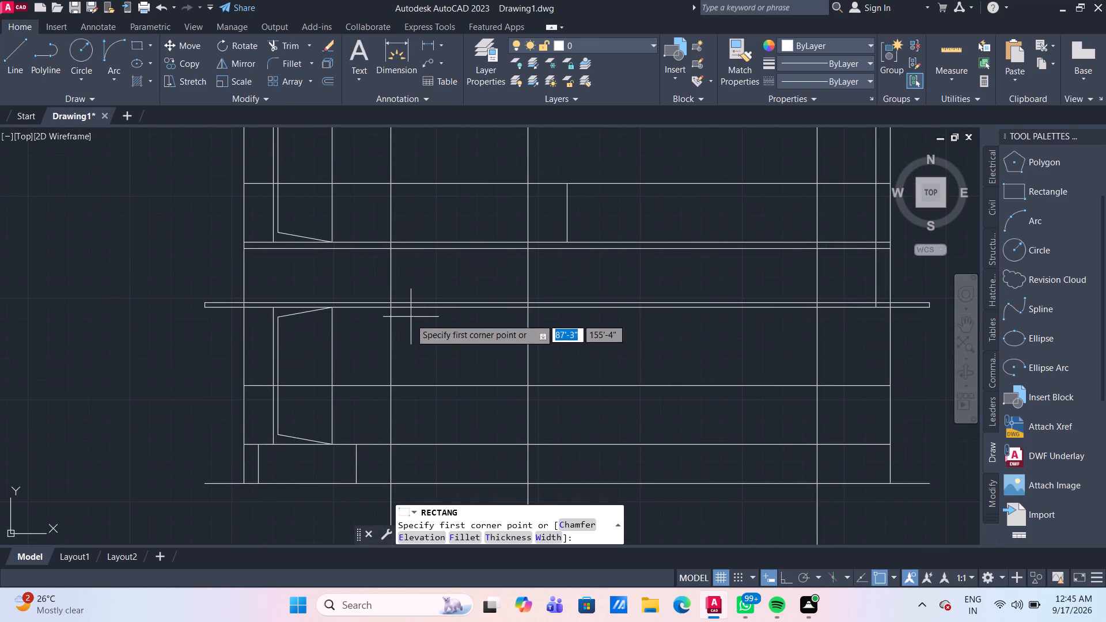
middle_click_drag(410, 318, 392, 268)
scroll(377, 262, "up", 1)
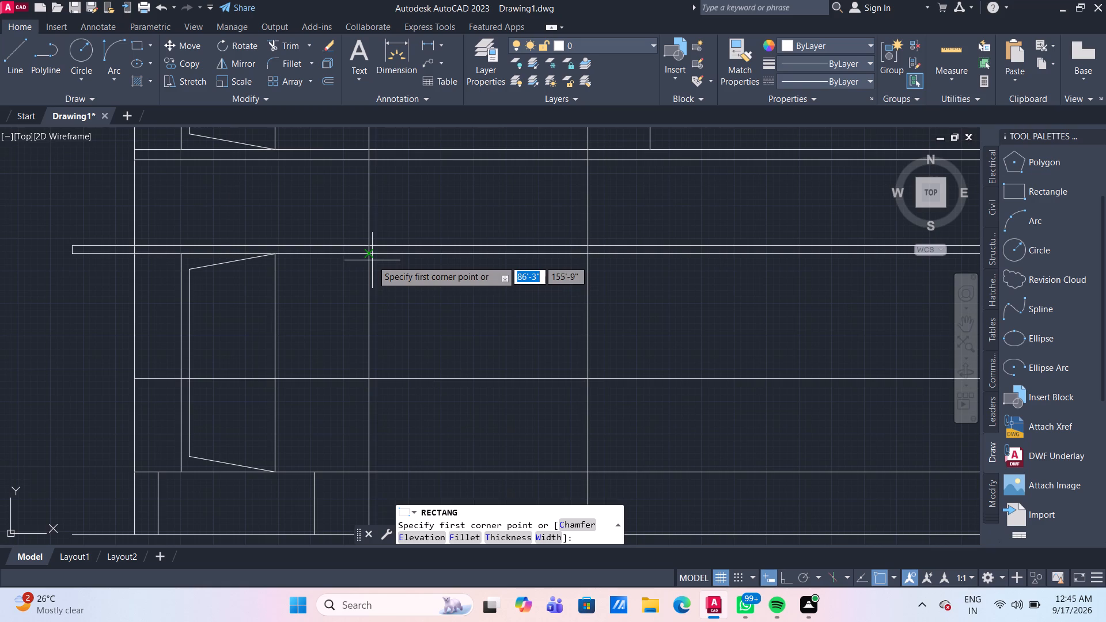
left_click(368, 256)
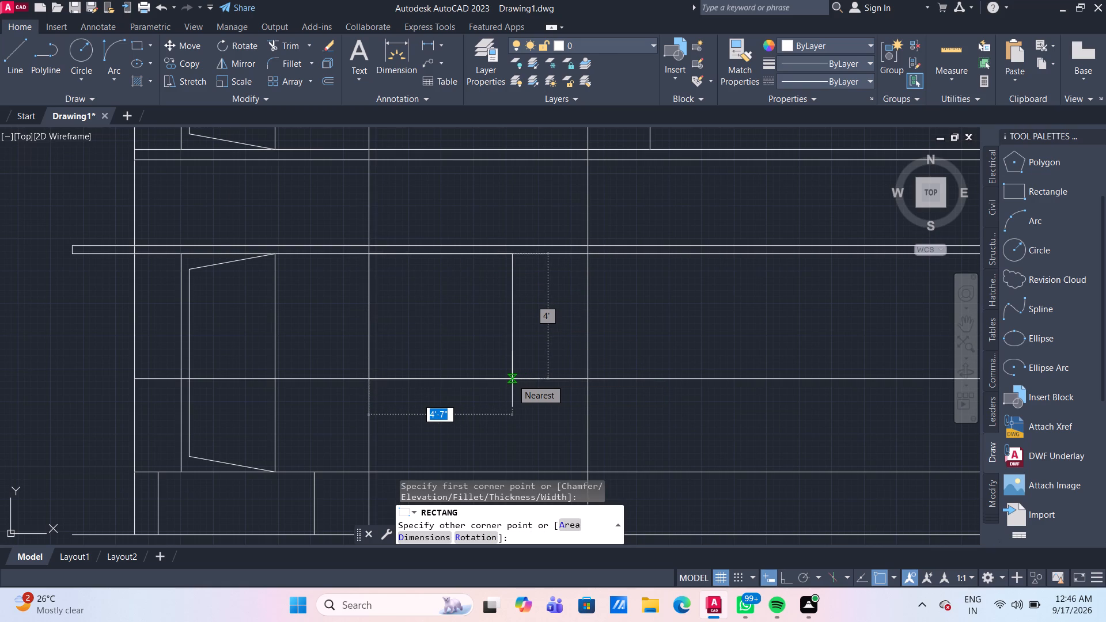
type("4'")
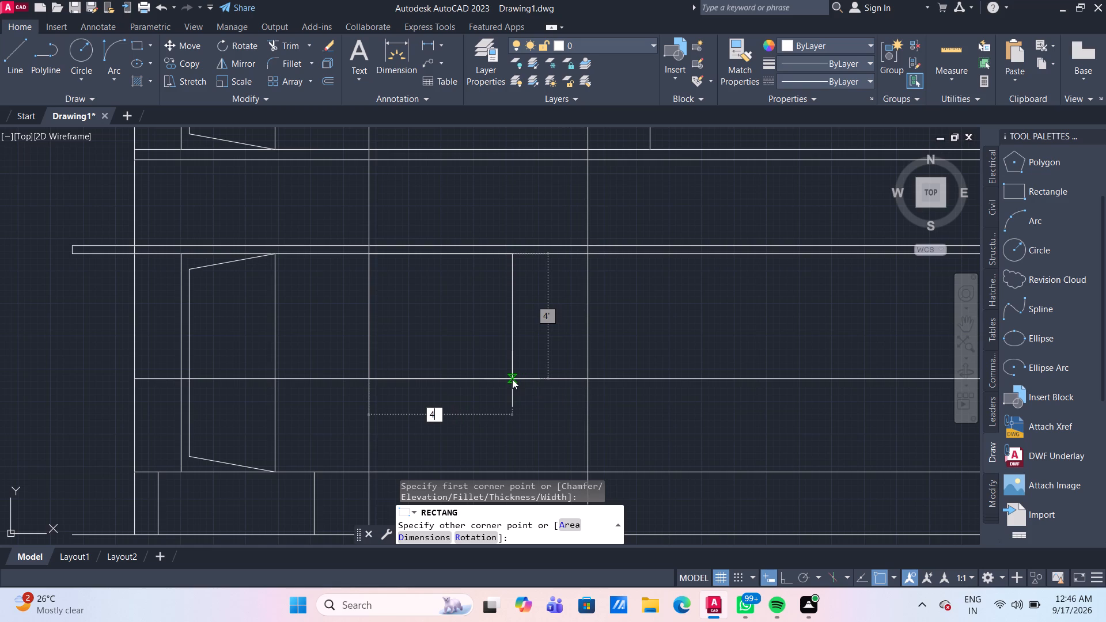
key("Tab")
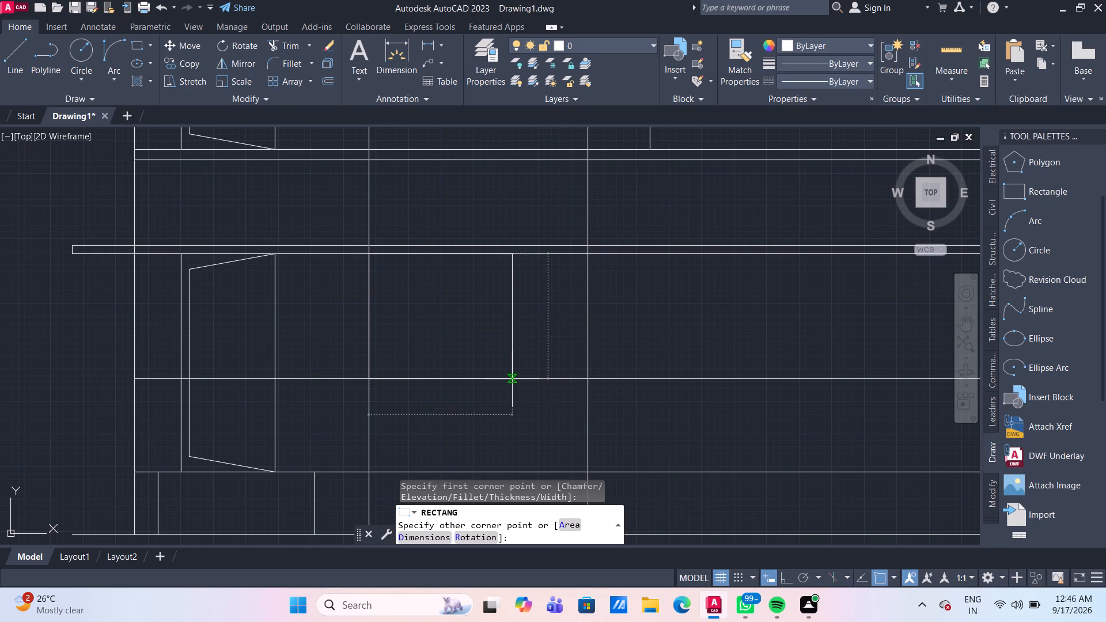
key("4")
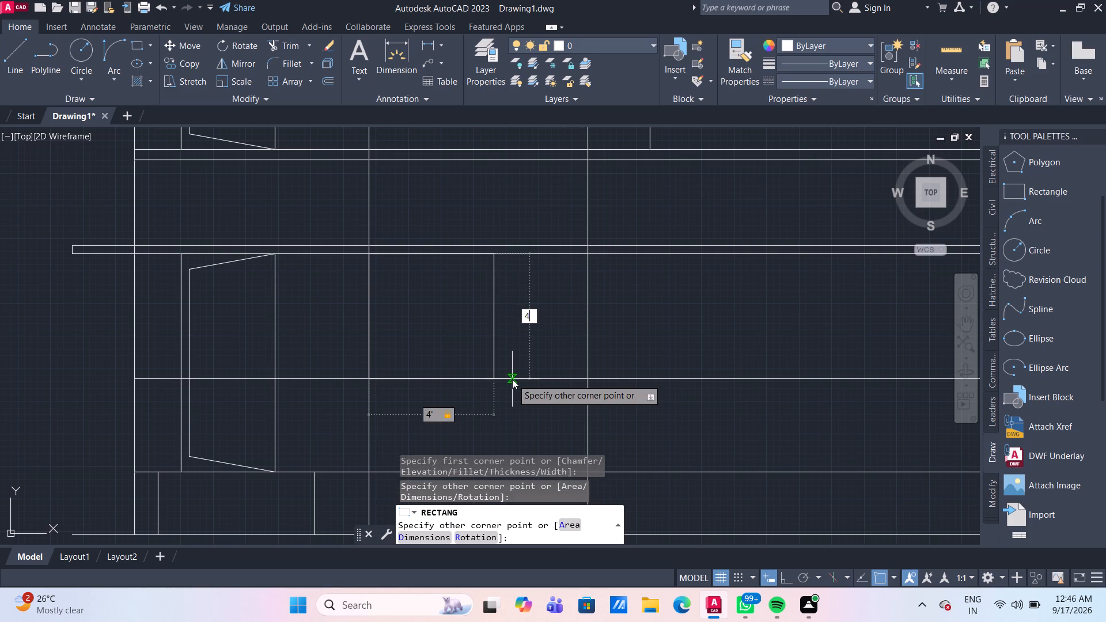
key("apostrophe")
key("Return")
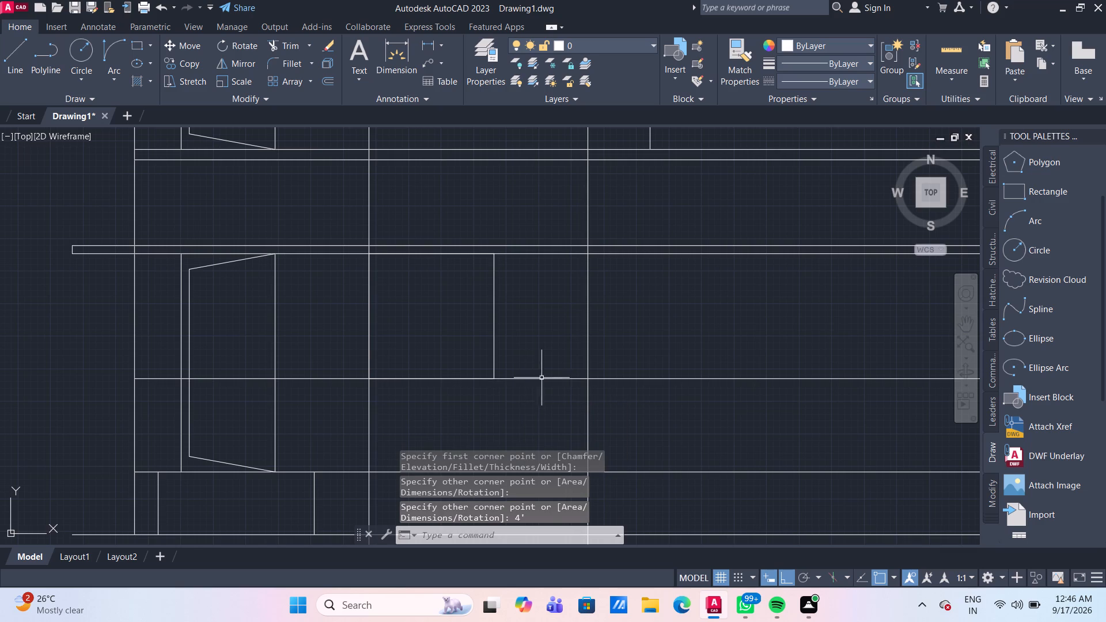
Draw a 4' by 4' rectangle under the lower projecting slab, starting at the HALL's second window projection line and extending away from the door.
left_click(134, 45)
middle_click_drag(660, 278, 654, 278)
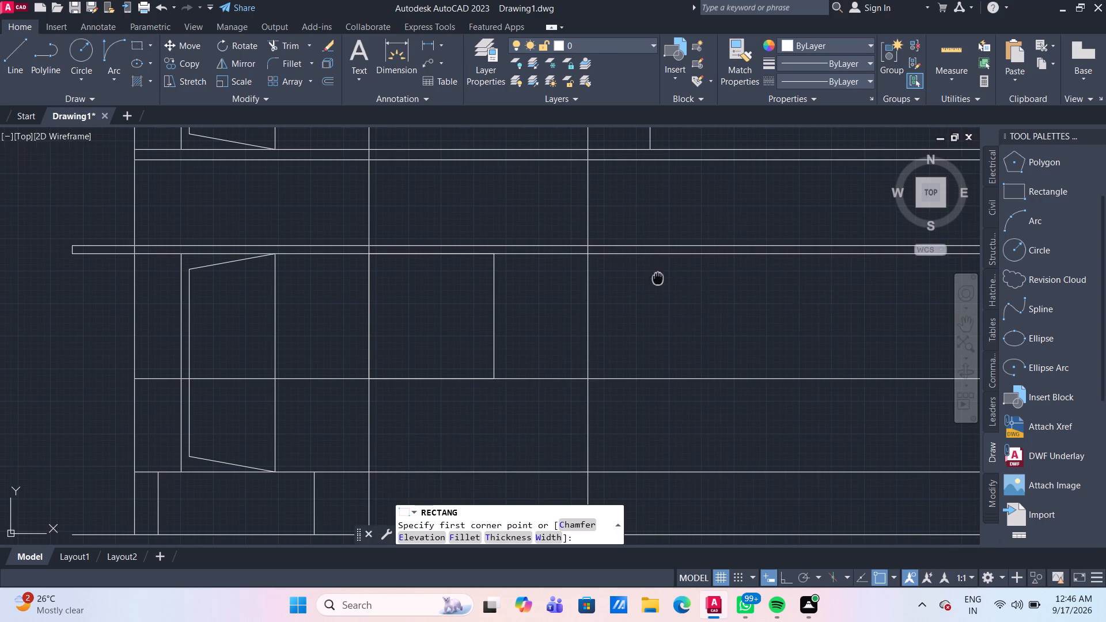
middle_click_drag(654, 278, 464, 267)
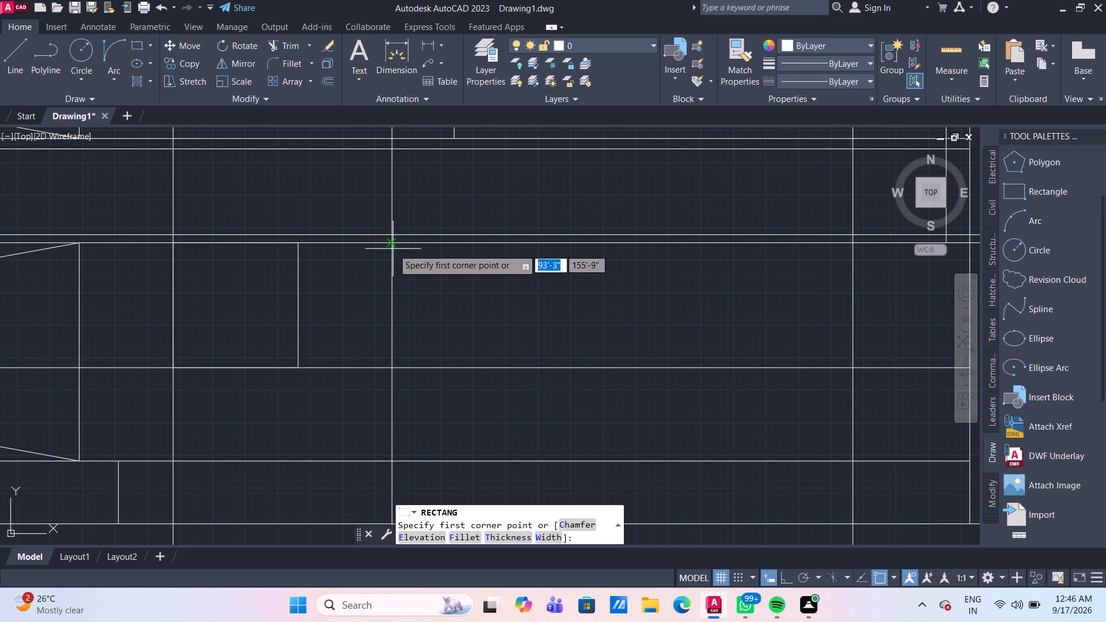
left_click_drag(393, 245, 400, 256)
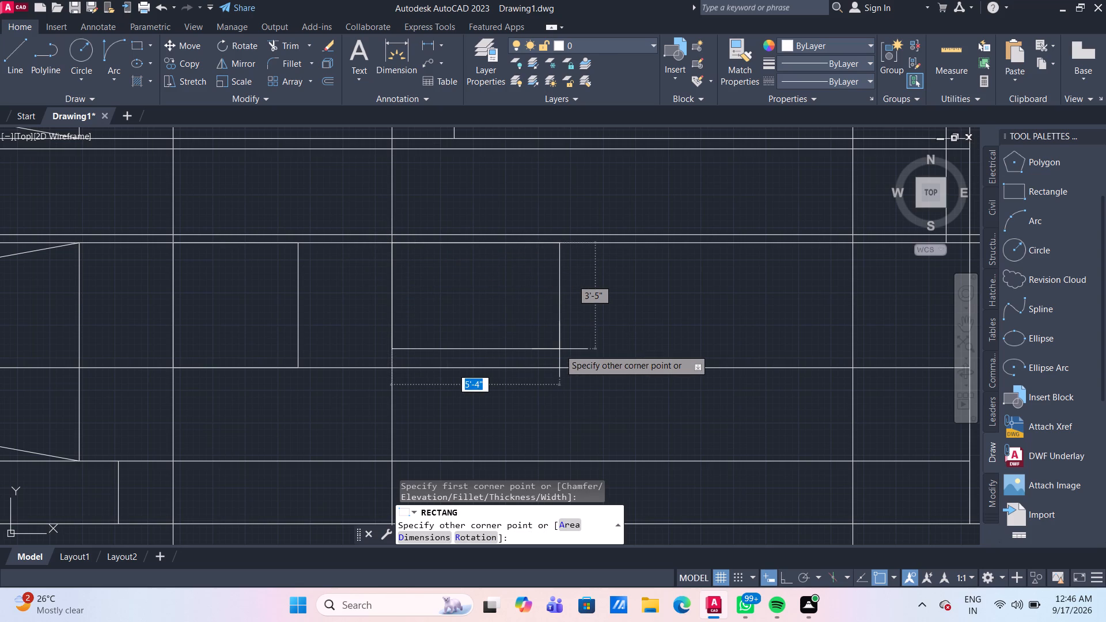
type("4'")
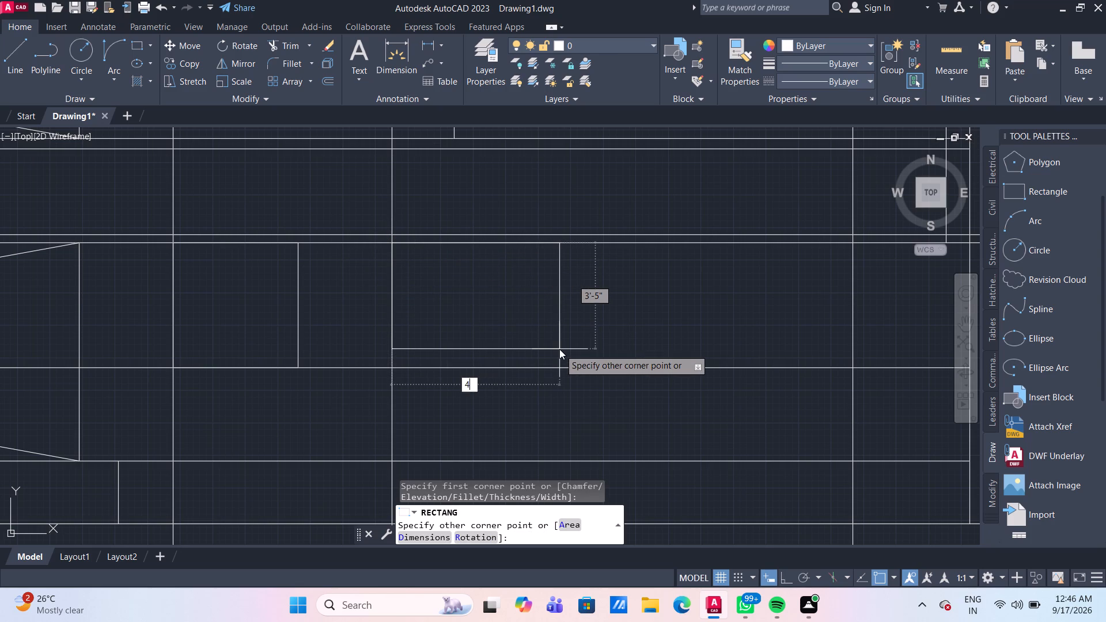
key("Tab")
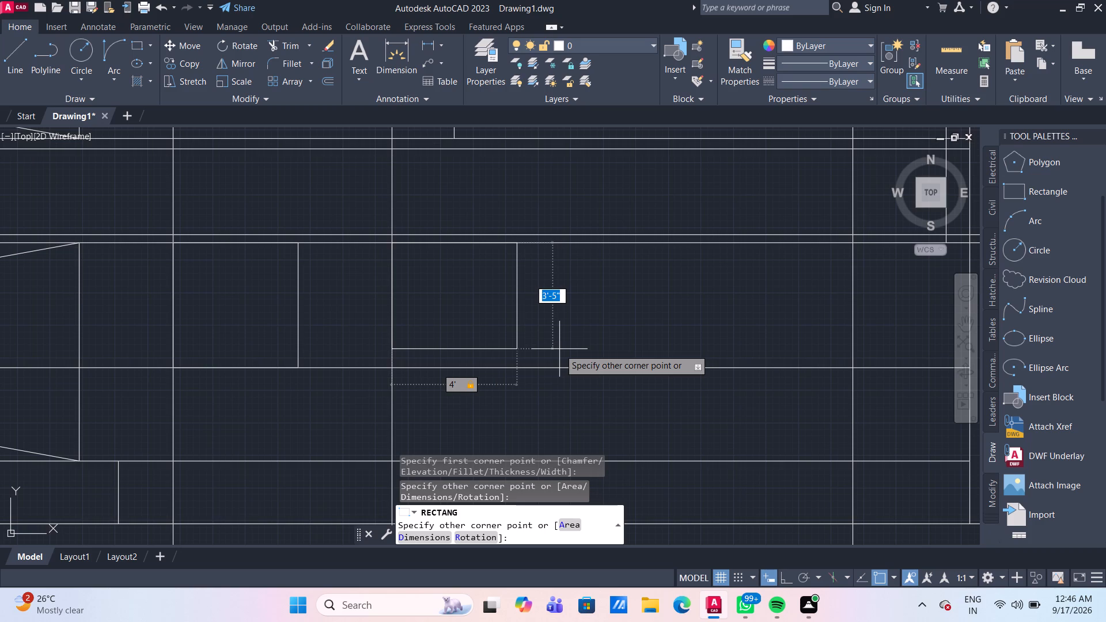
key("4")
key("apostrophe")
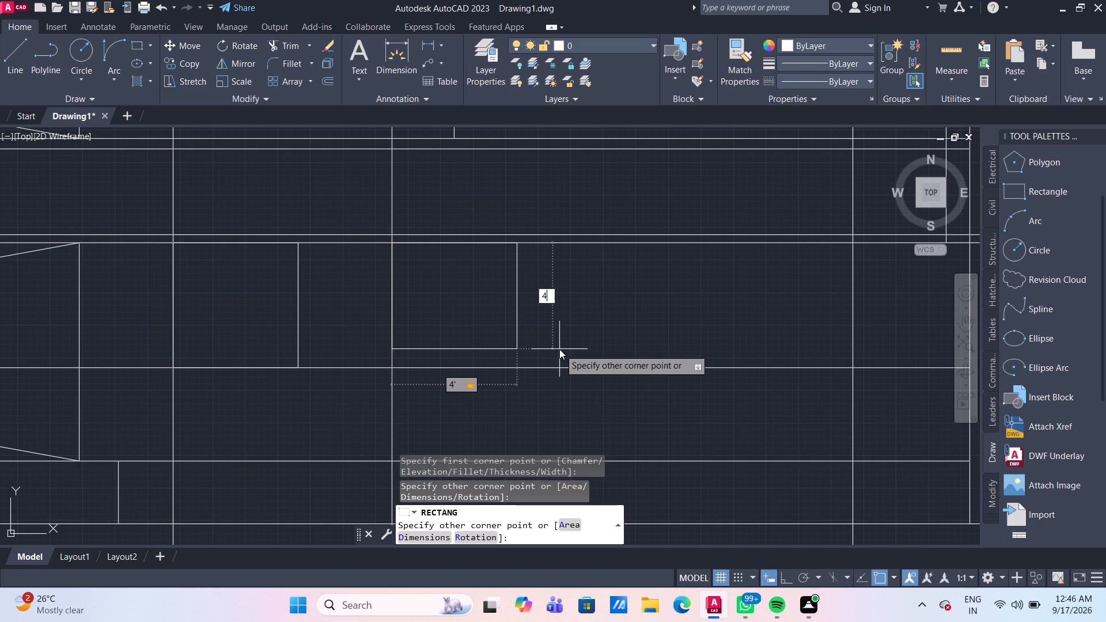
key("Return")
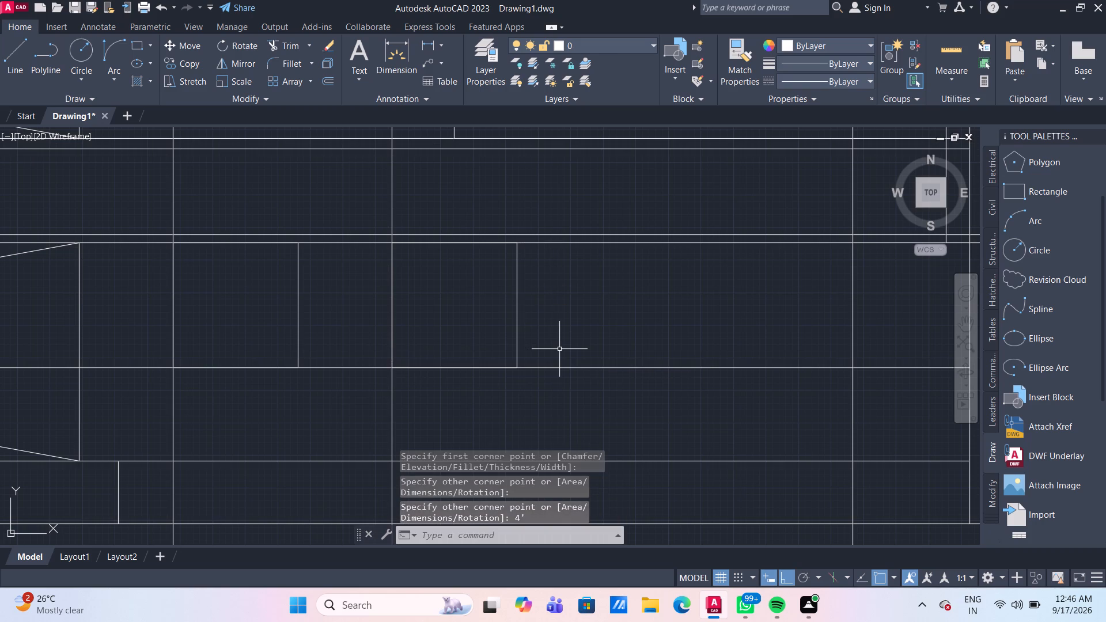
Draw a 4' by 4' rectangle under the lower projecting slab, extending inward from the 10' X 16' MASTER BED window's projection line.
scroll(559, 349, "down", 2)
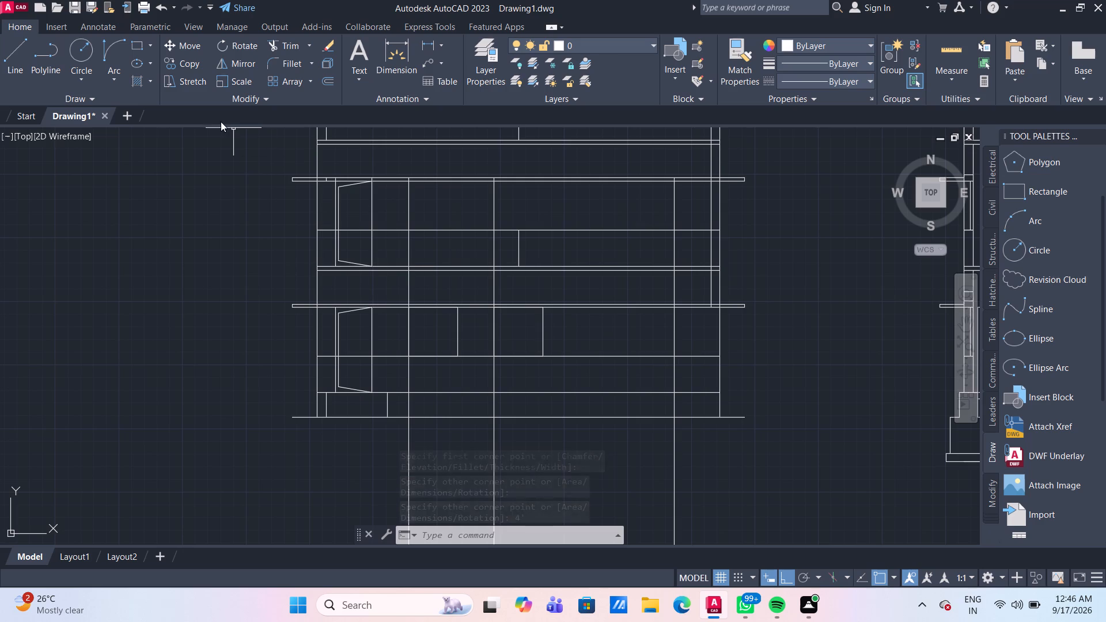
left_click(134, 46)
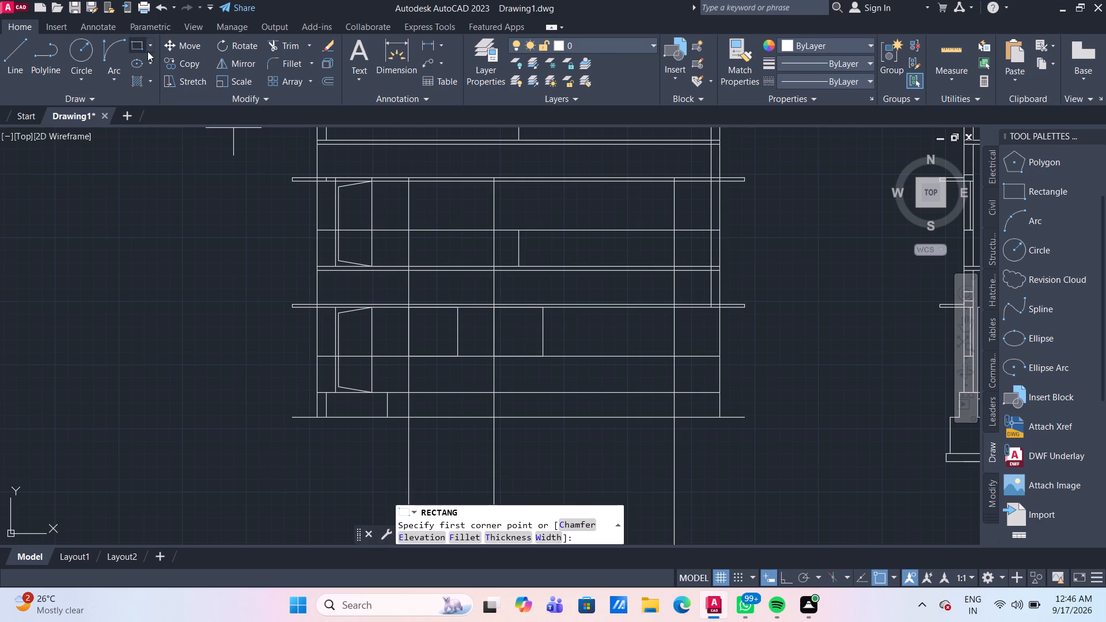
scroll(668, 309, "up", 2)
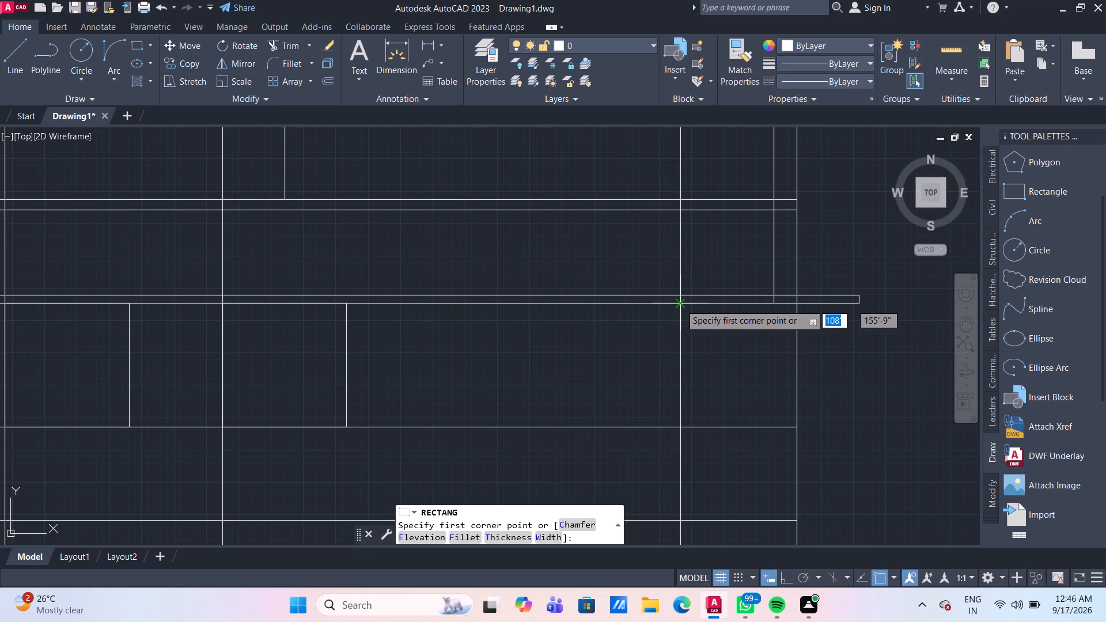
left_click(680, 304)
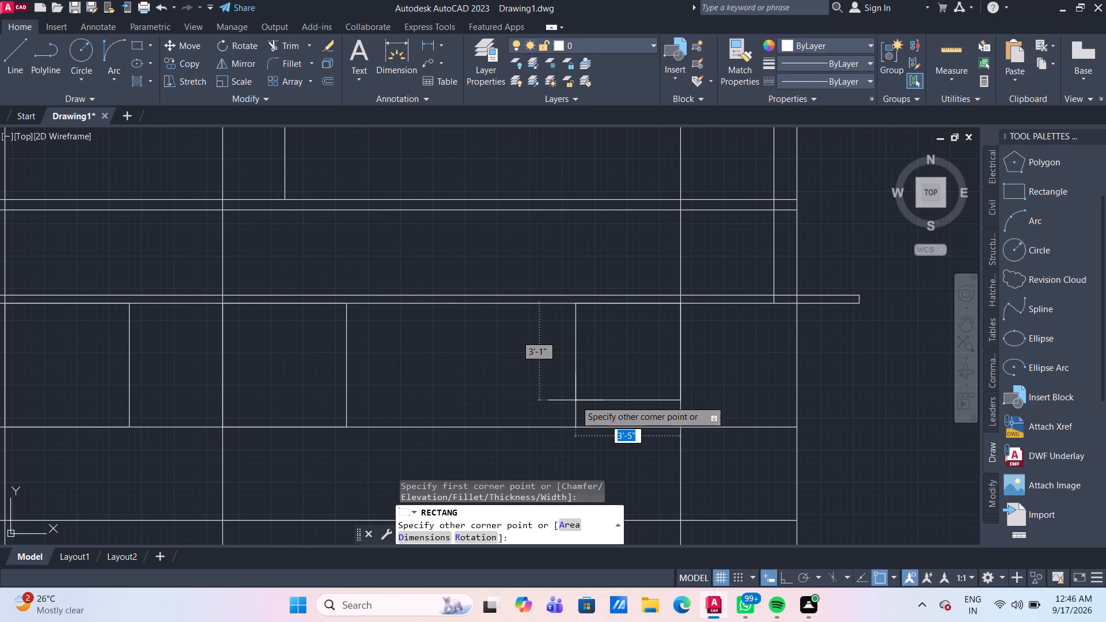
type("4'")
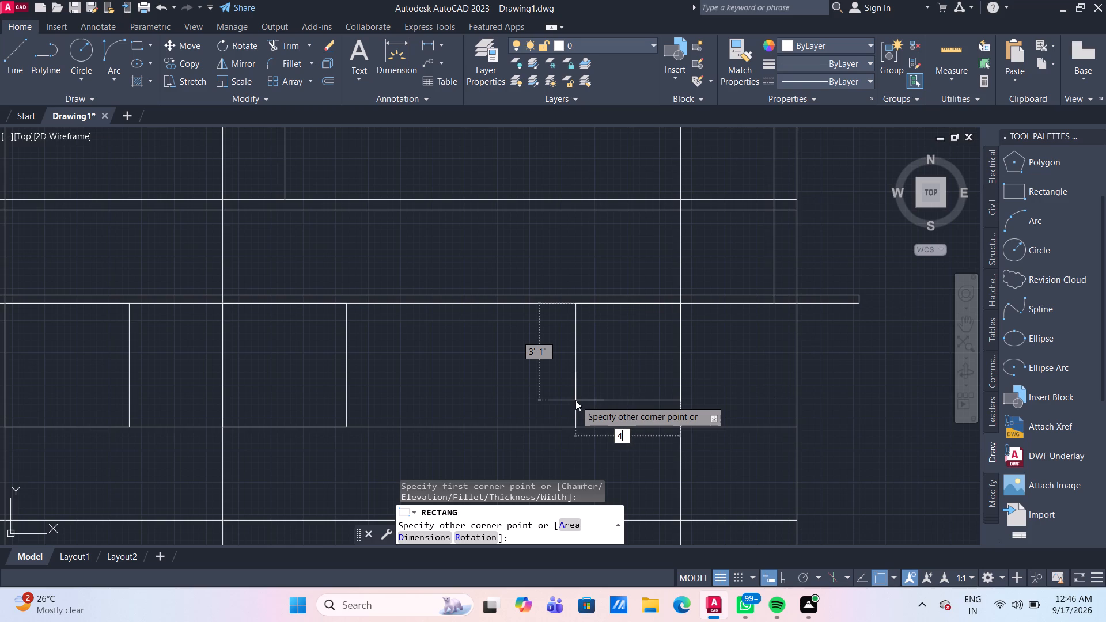
key("Tab")
type("4'")
key("Return")
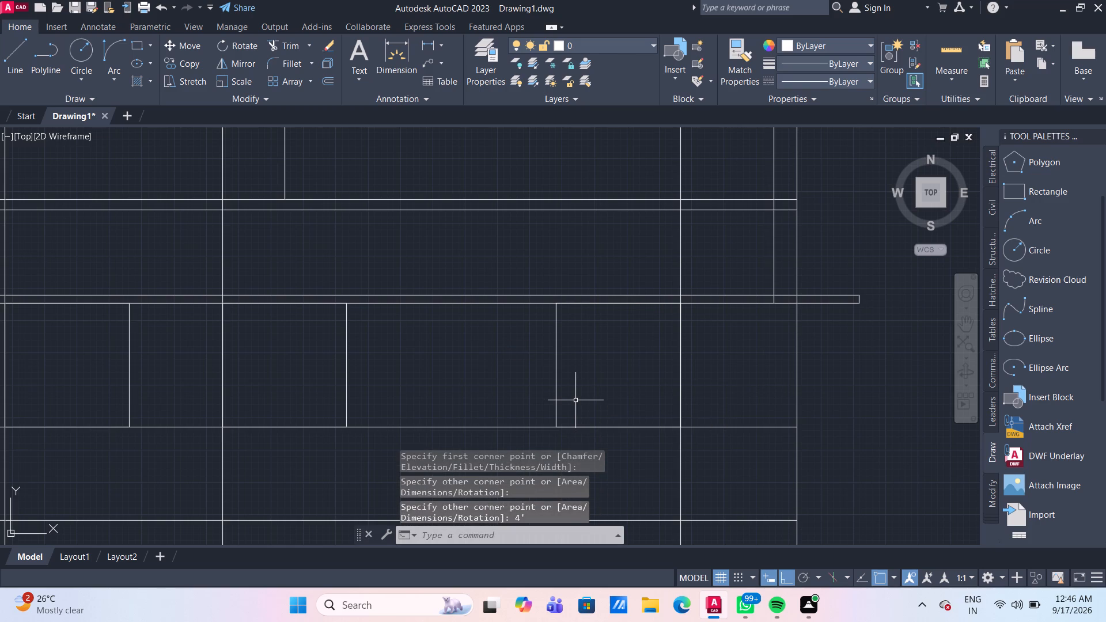
Copy the three ground-floor window rectangles straight up so their tops meet the underside of the upper projecting slab.
scroll(575, 400, "down", 2)
left_click(401, 379)
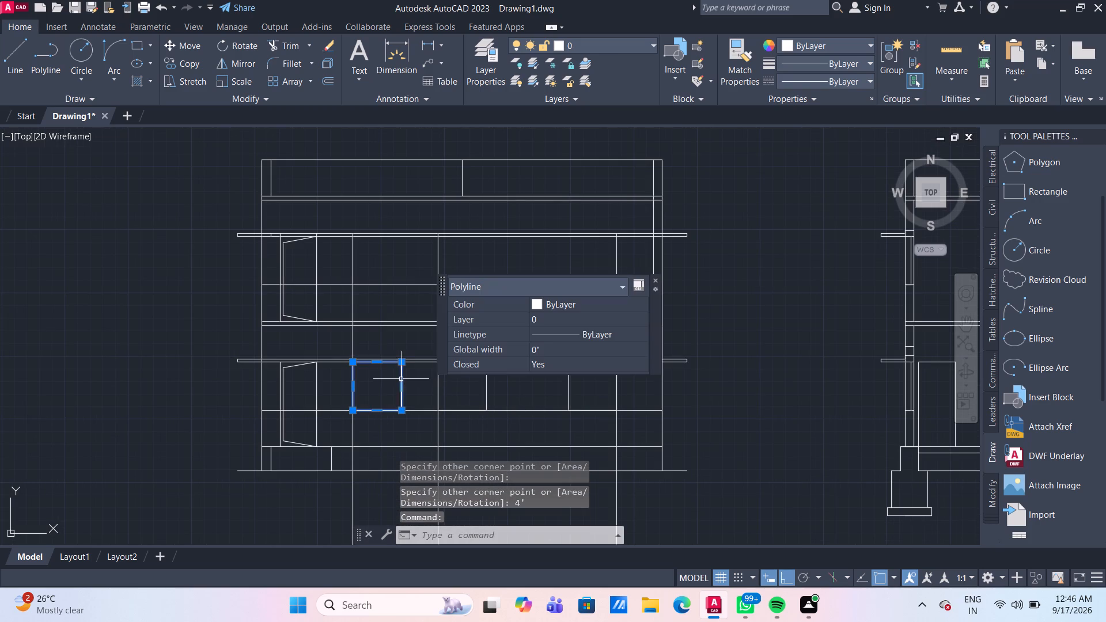
left_click(484, 396)
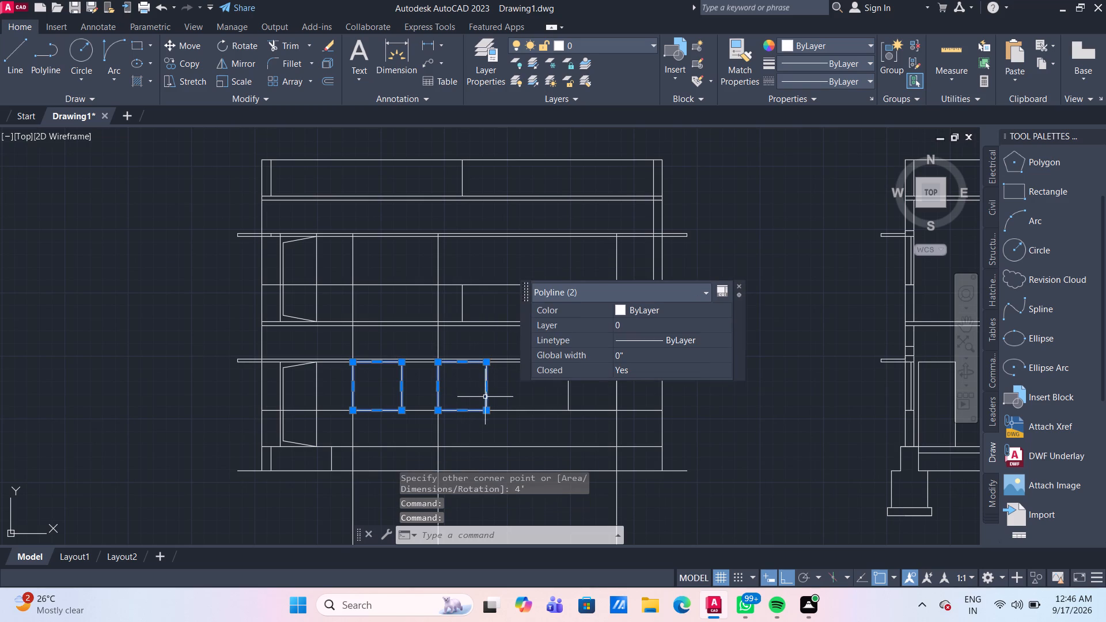
left_click(568, 395)
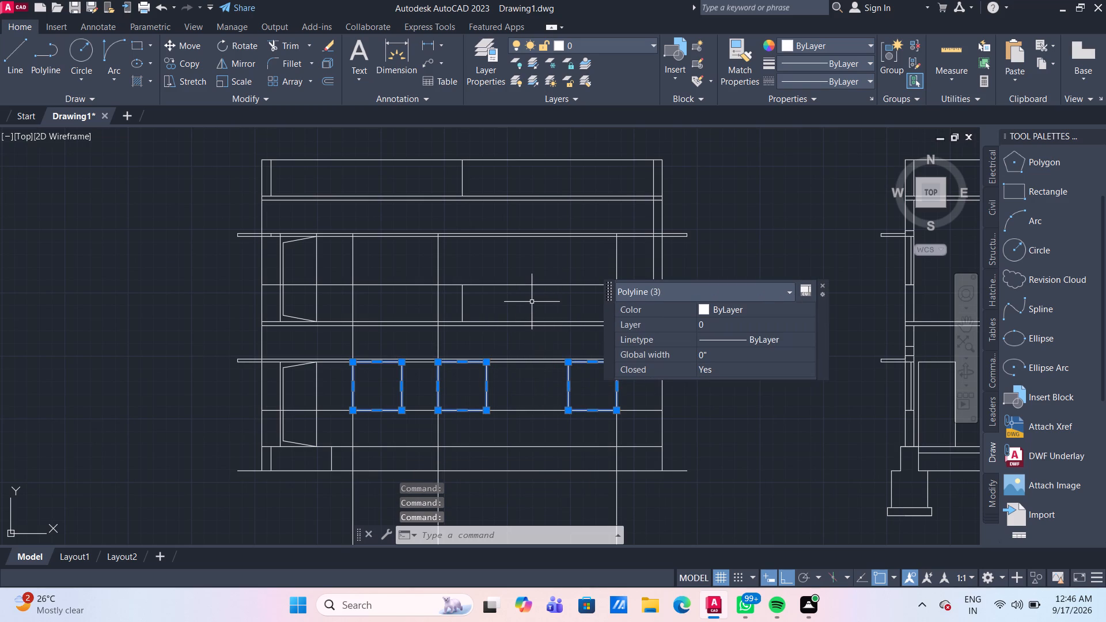
type("CO")
key("Return")
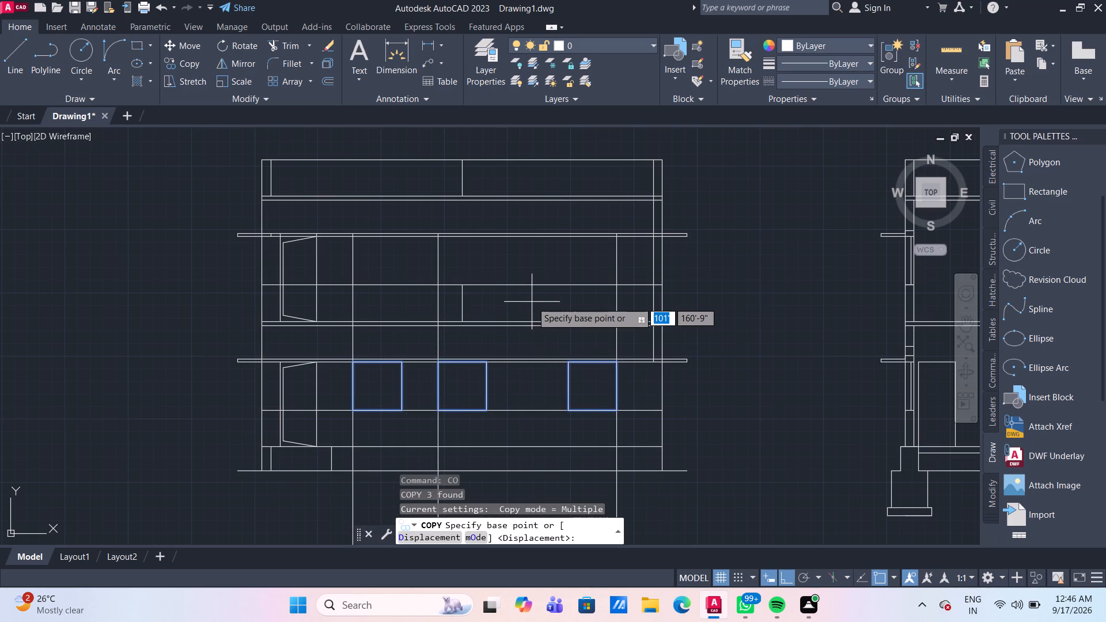
scroll(618, 363, "up", 2)
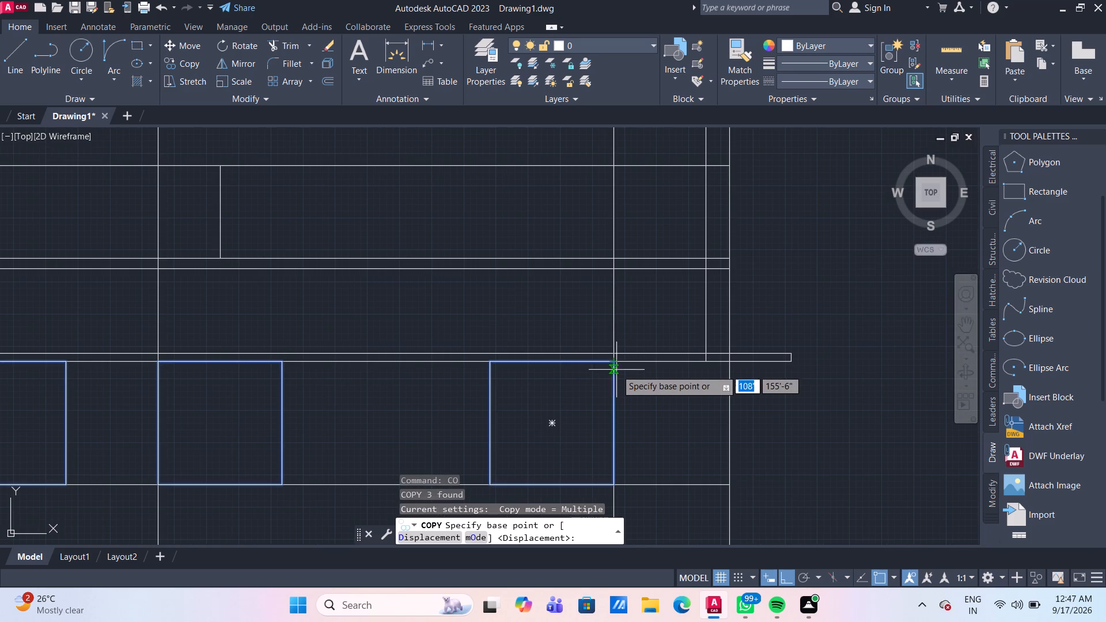
left_click(615, 363)
middle_click_drag(619, 191, 612, 293)
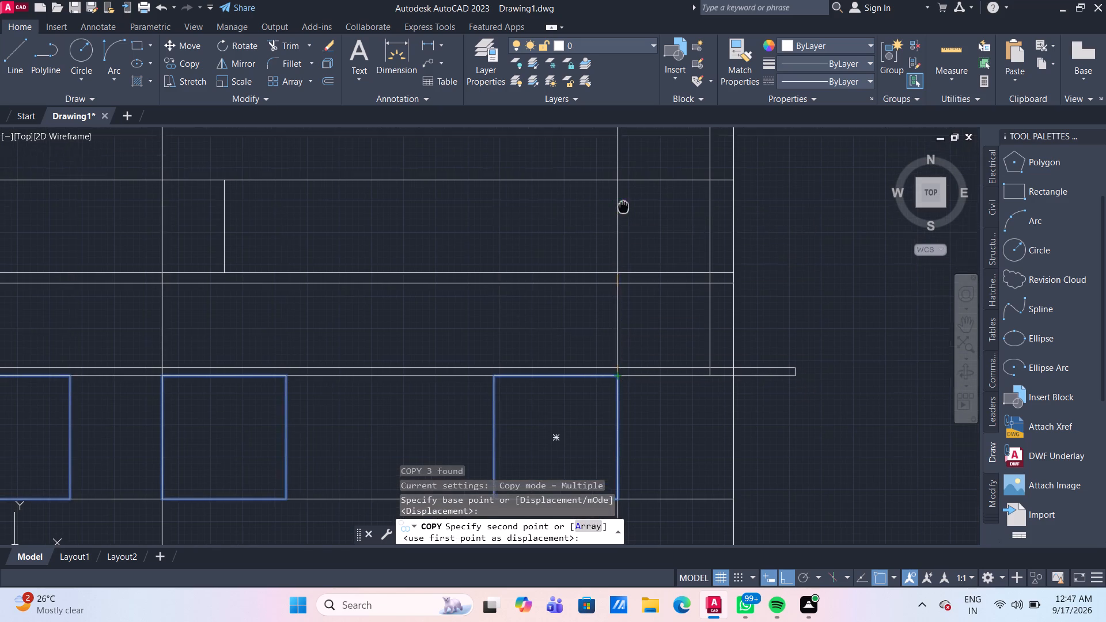
middle_click_drag(612, 293, 594, 363)
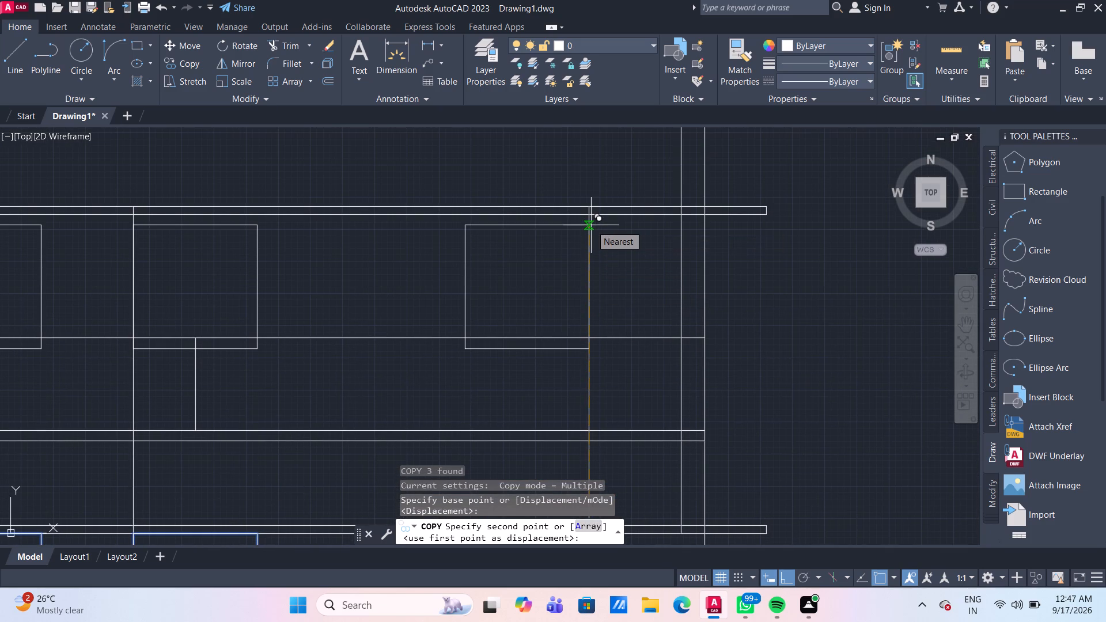
scroll(588, 198, "up", 2)
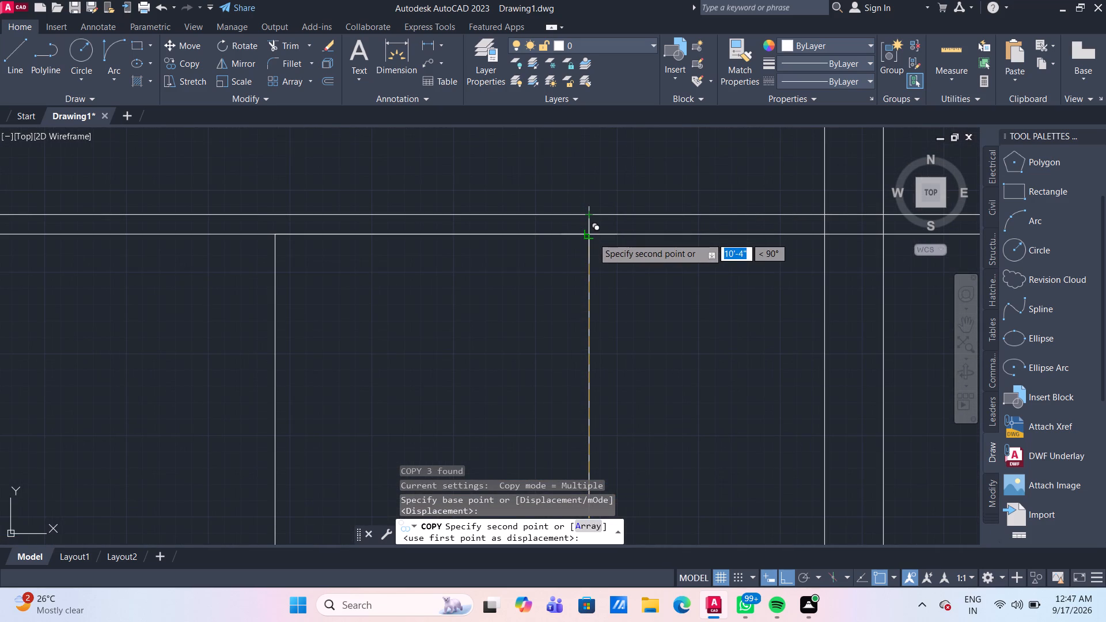
left_click(593, 237)
key("Escape")
Delete the three vertical projection lines running from the plan up through the two-storey view.
scroll(654, 289, "down", 1)
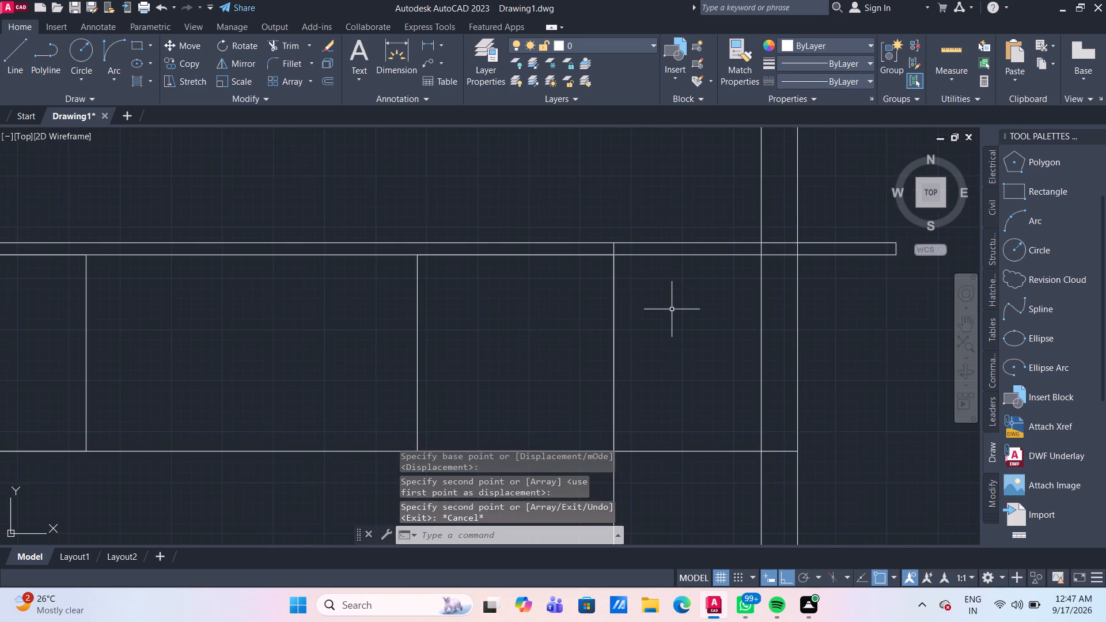
scroll(672, 309, "down", 4)
middle_click_drag(665, 337, 634, 176)
left_click_drag(669, 363, 596, 351)
left_click(438, 351)
key("Delete")
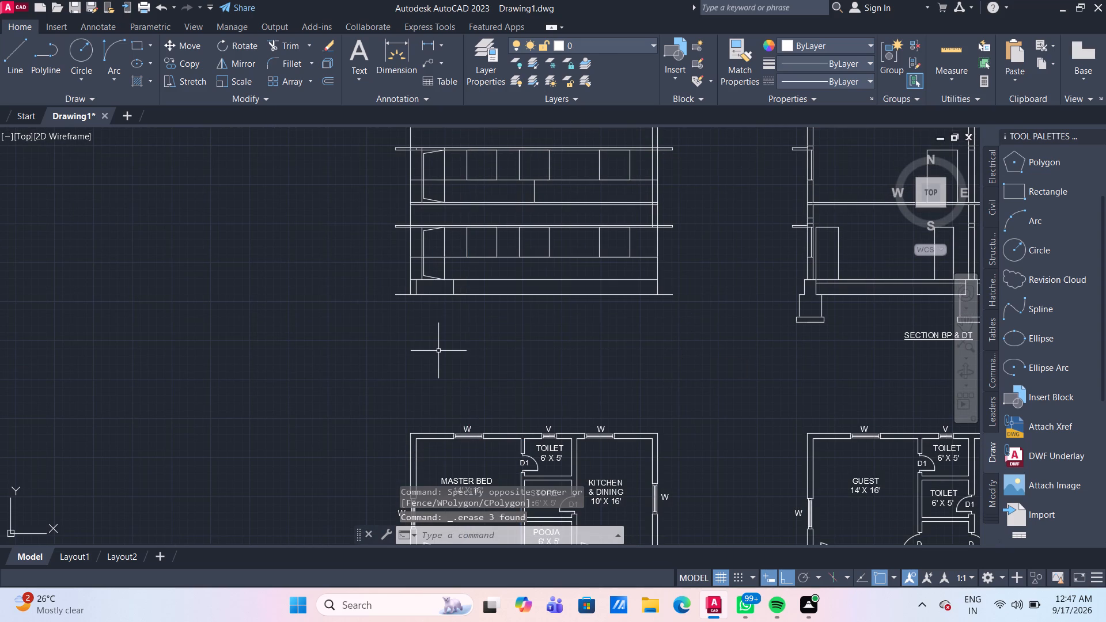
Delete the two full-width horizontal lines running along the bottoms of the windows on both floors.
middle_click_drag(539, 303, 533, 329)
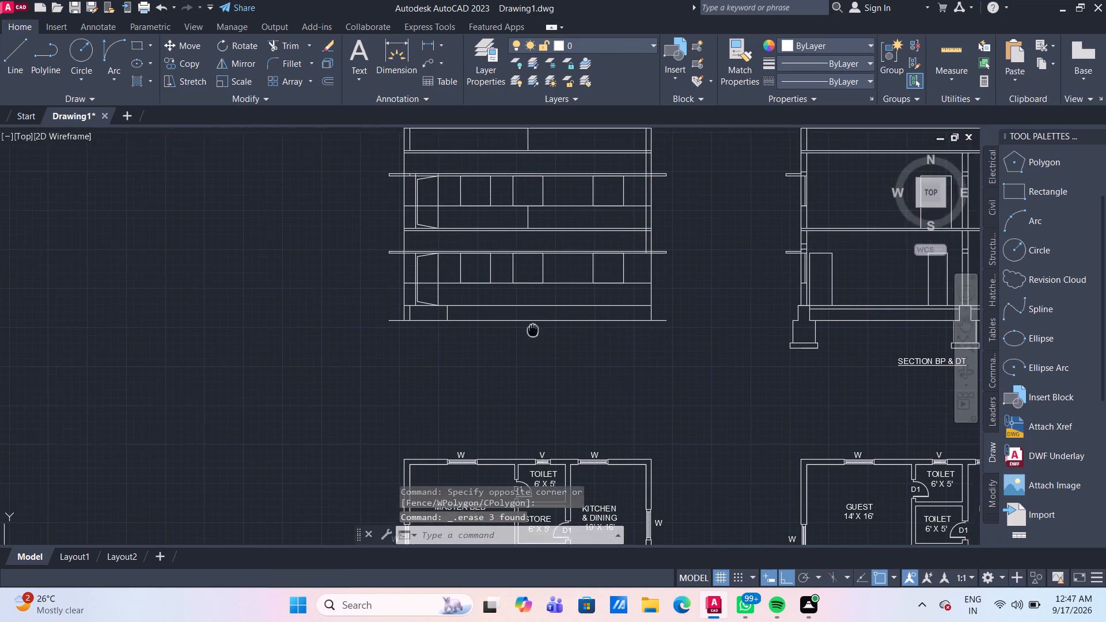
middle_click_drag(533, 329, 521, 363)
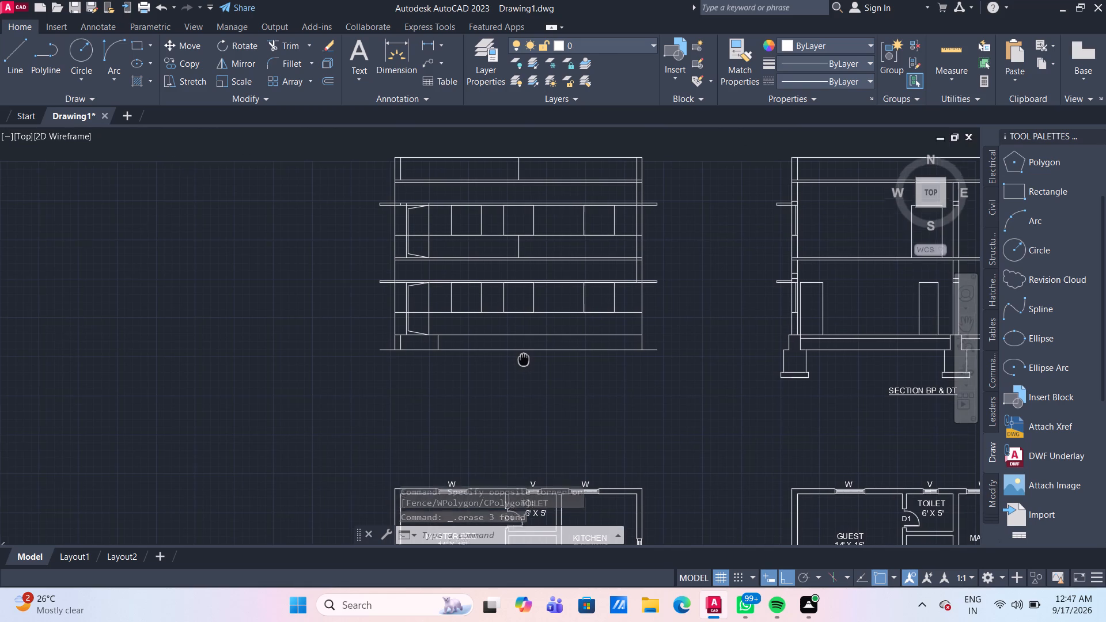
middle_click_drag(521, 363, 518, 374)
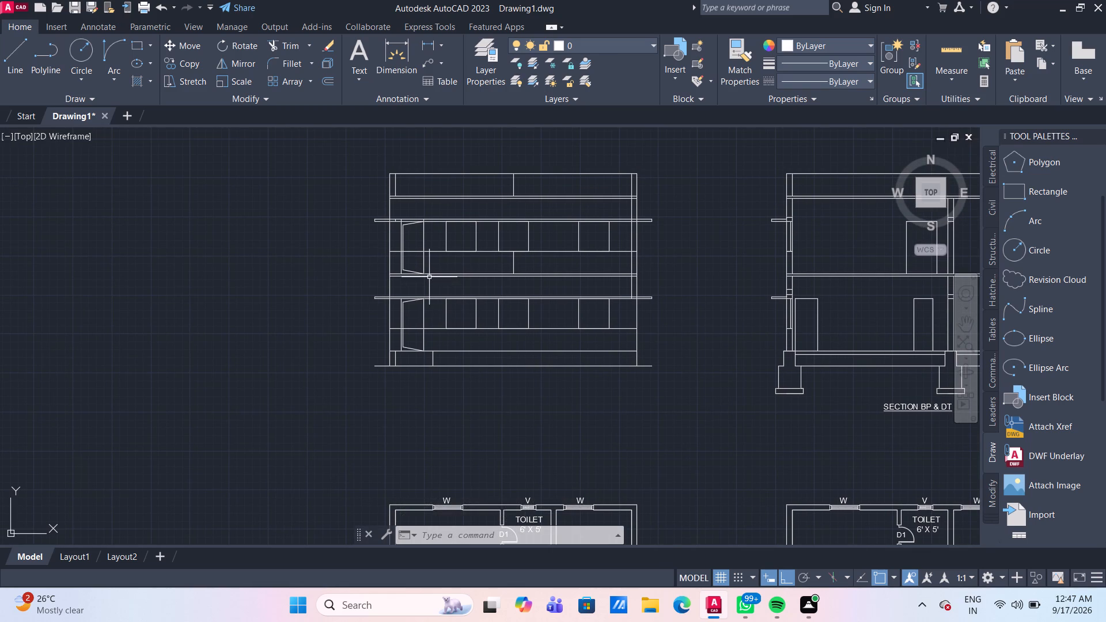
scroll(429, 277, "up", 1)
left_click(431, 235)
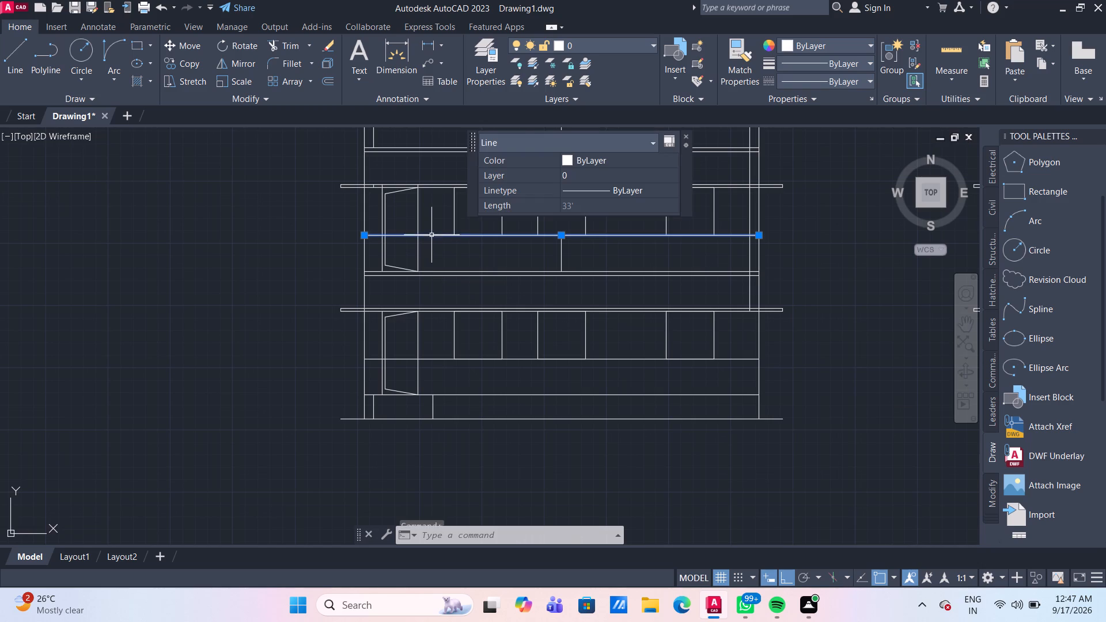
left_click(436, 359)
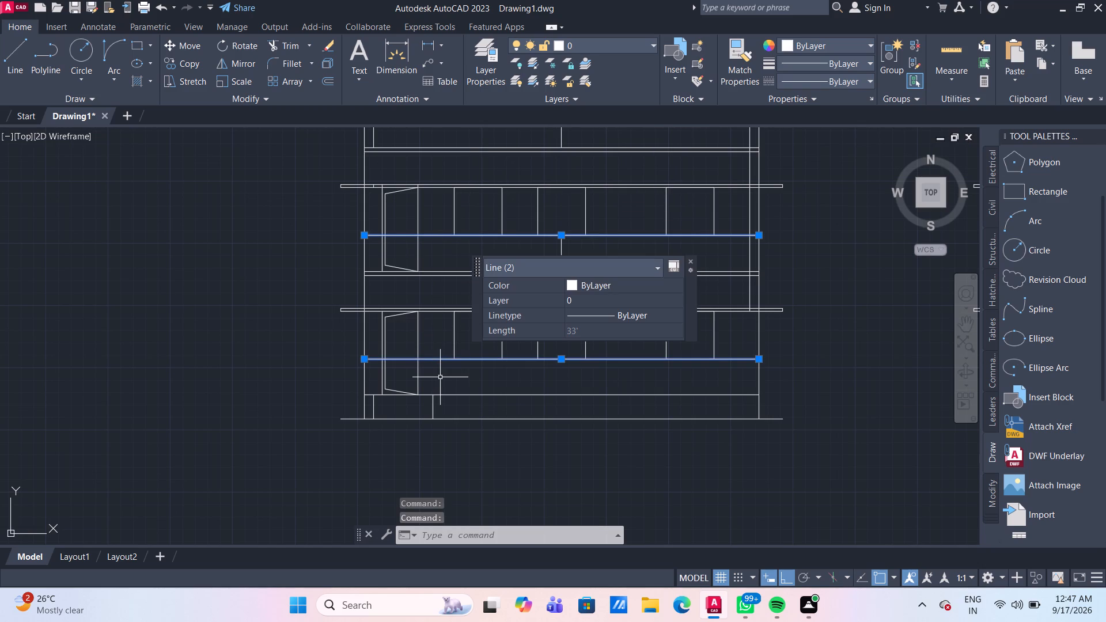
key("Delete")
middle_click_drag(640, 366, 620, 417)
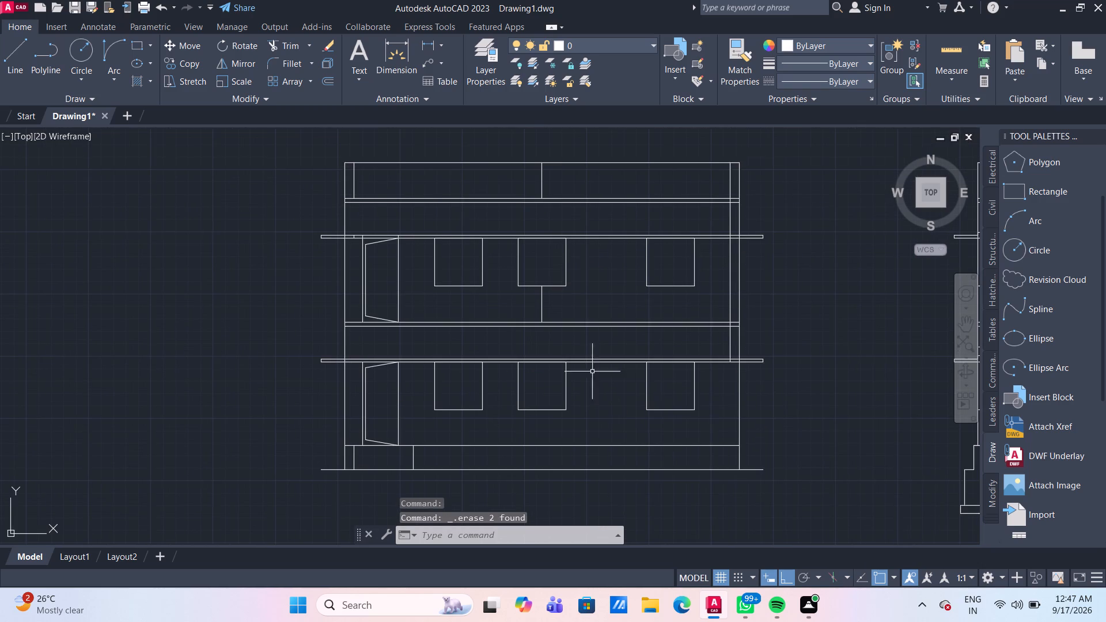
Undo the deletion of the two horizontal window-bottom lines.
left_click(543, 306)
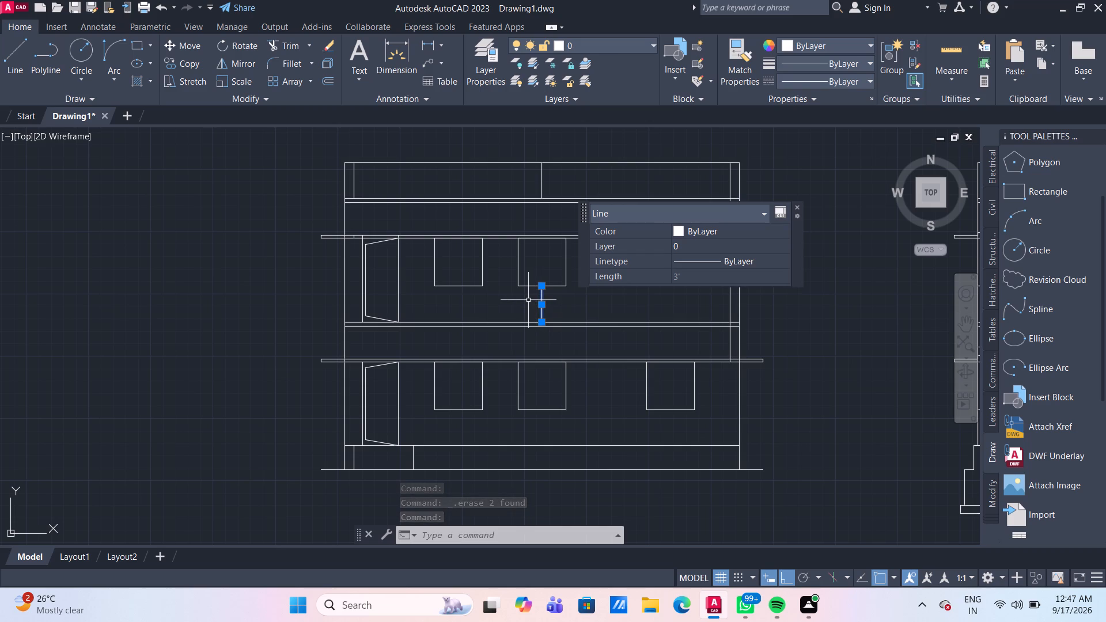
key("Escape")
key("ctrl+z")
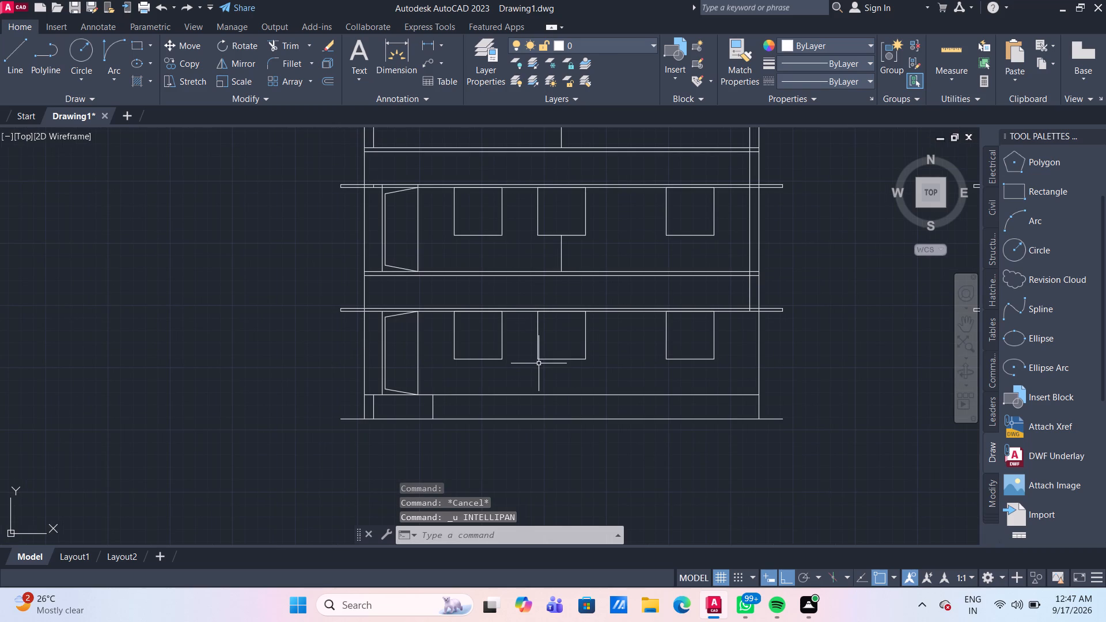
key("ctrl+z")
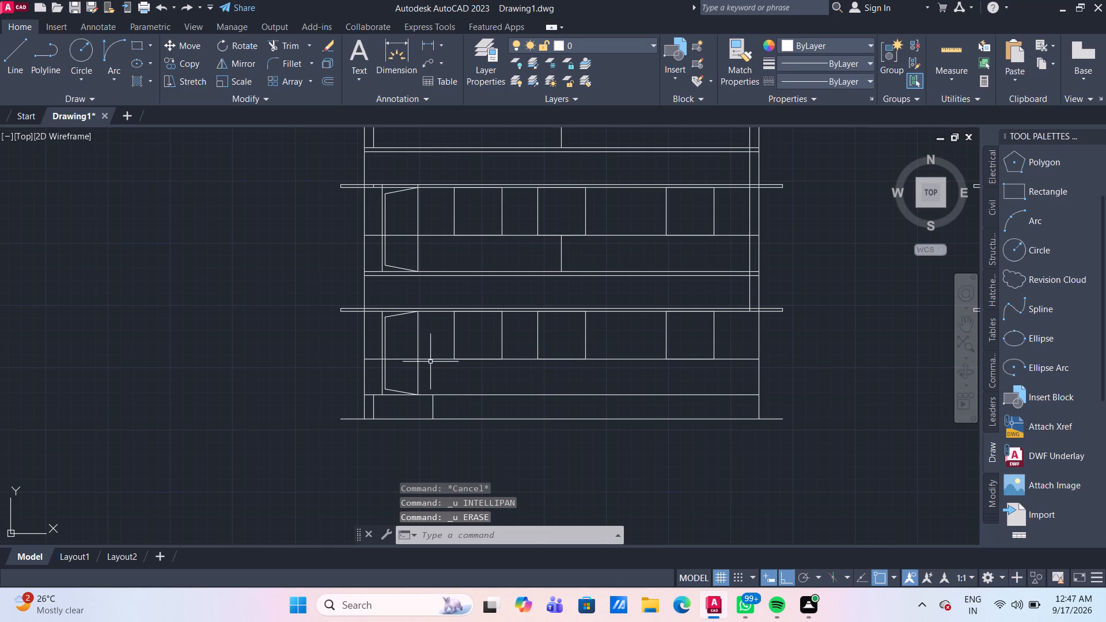
Delete only the ground floor's full-width horizontal line along the window bottoms.
left_click(427, 359)
key("Delete")
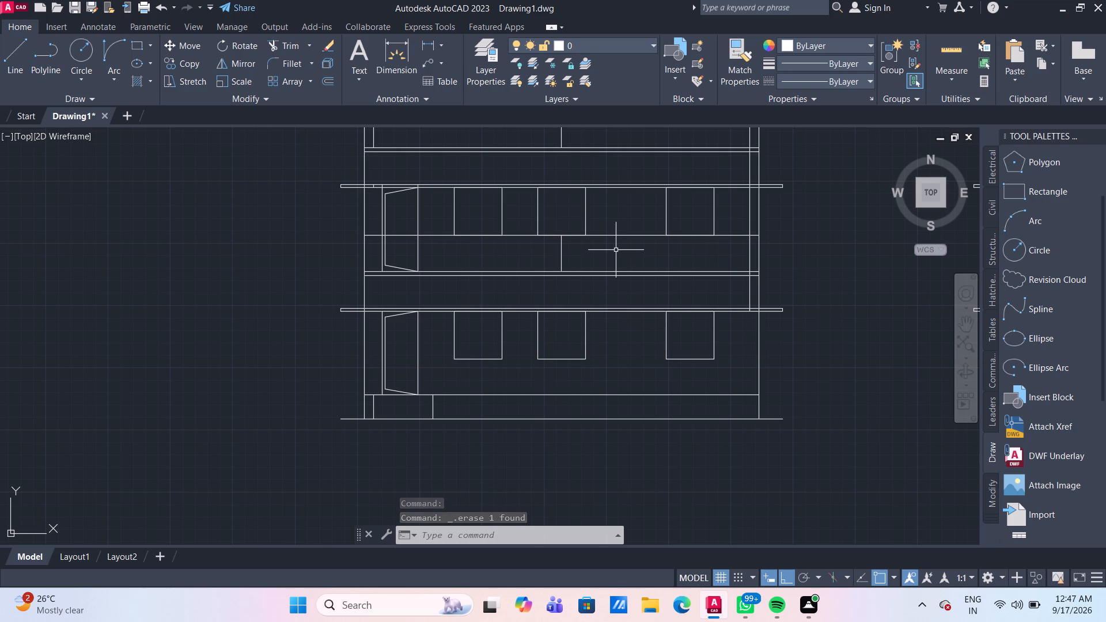
middle_click_drag(616, 250, 608, 290)
scroll(616, 251, "down", 1)
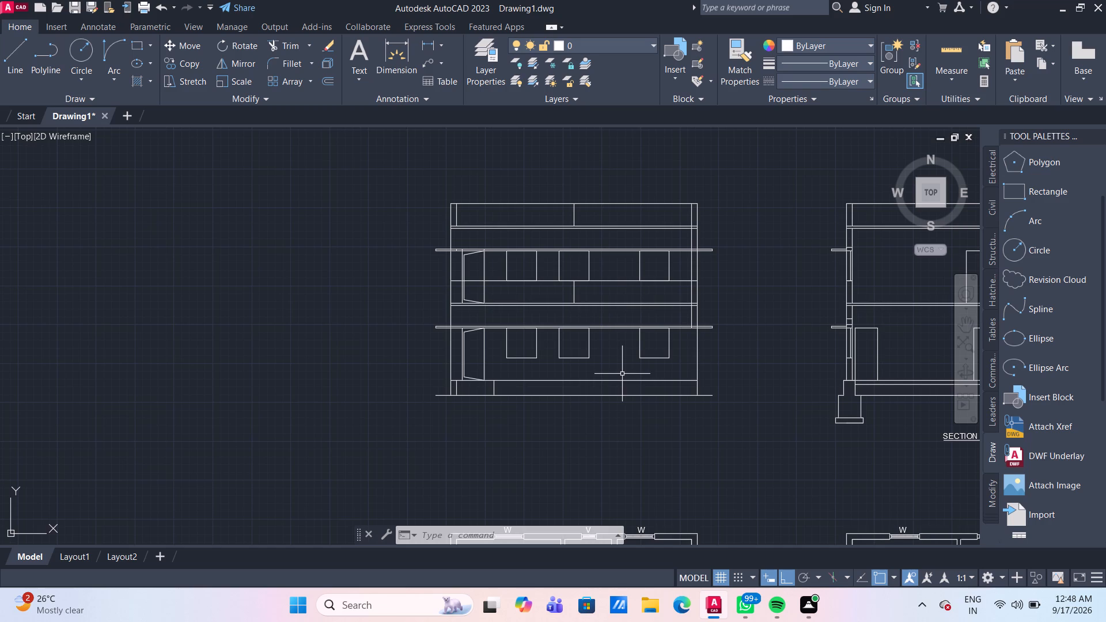
Offset the ground-floor window rectangle nearest the door 3" inward to form its frame.
scroll(605, 372, "up", 2)
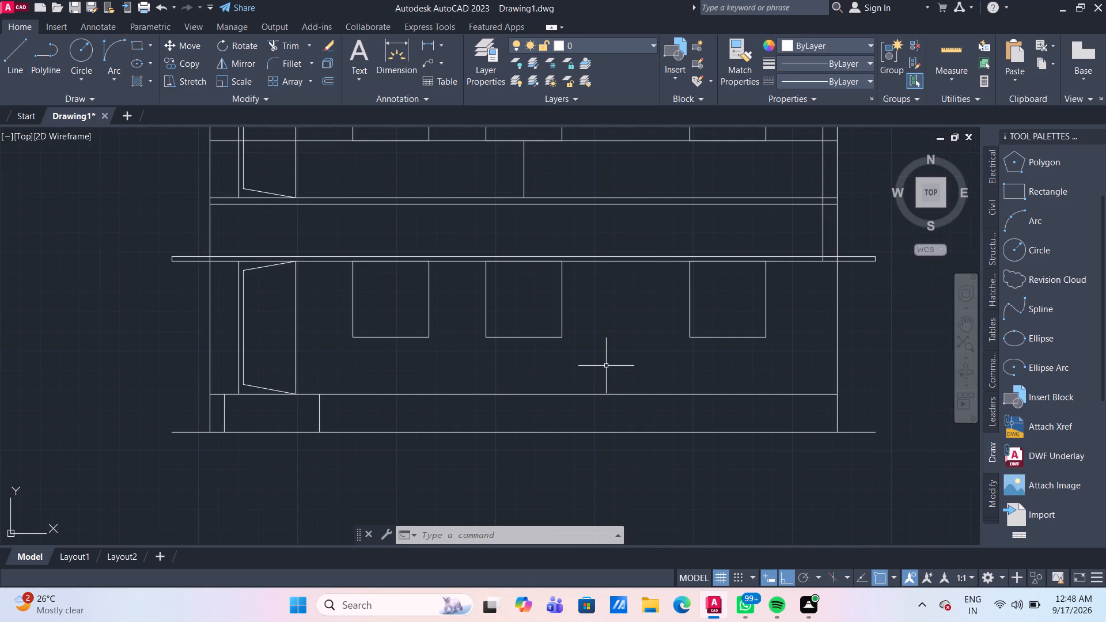
key("o")
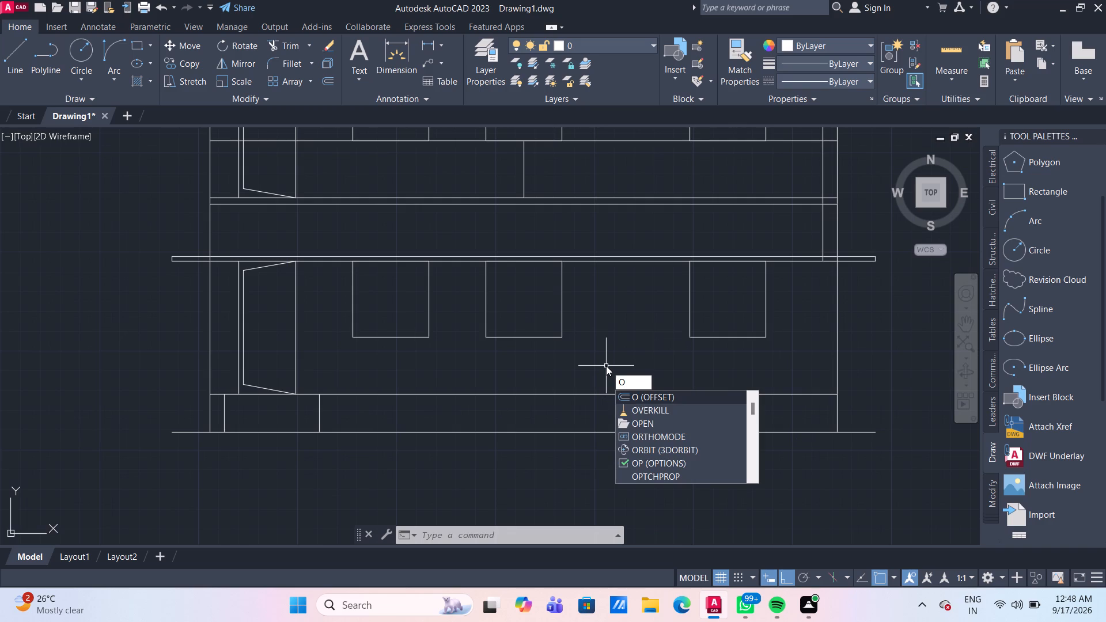
key("Return")
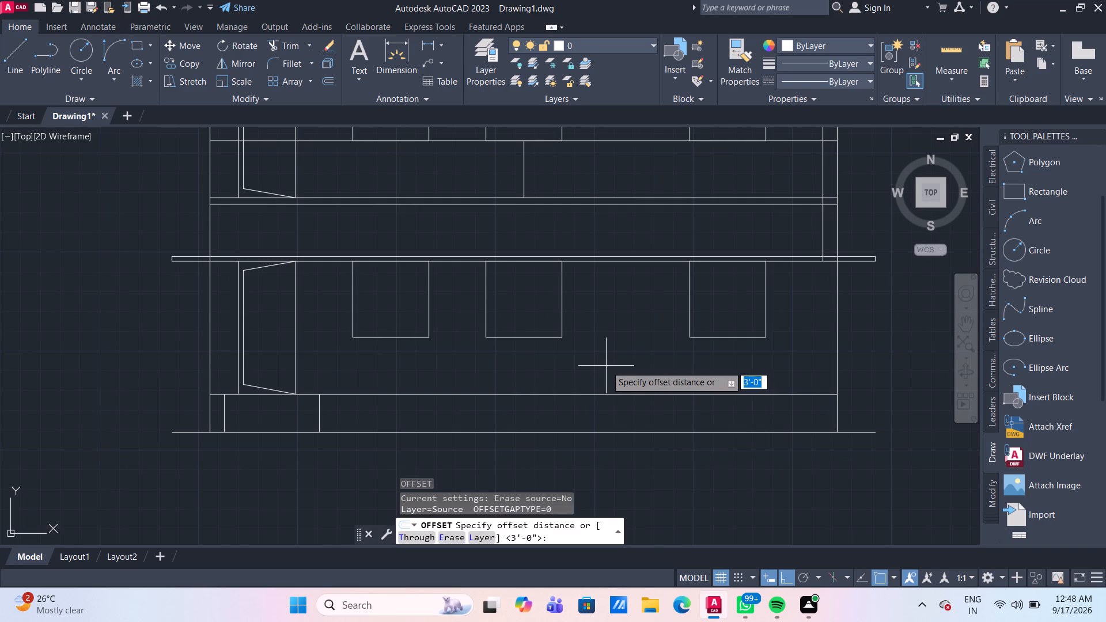
left_click(427, 541)
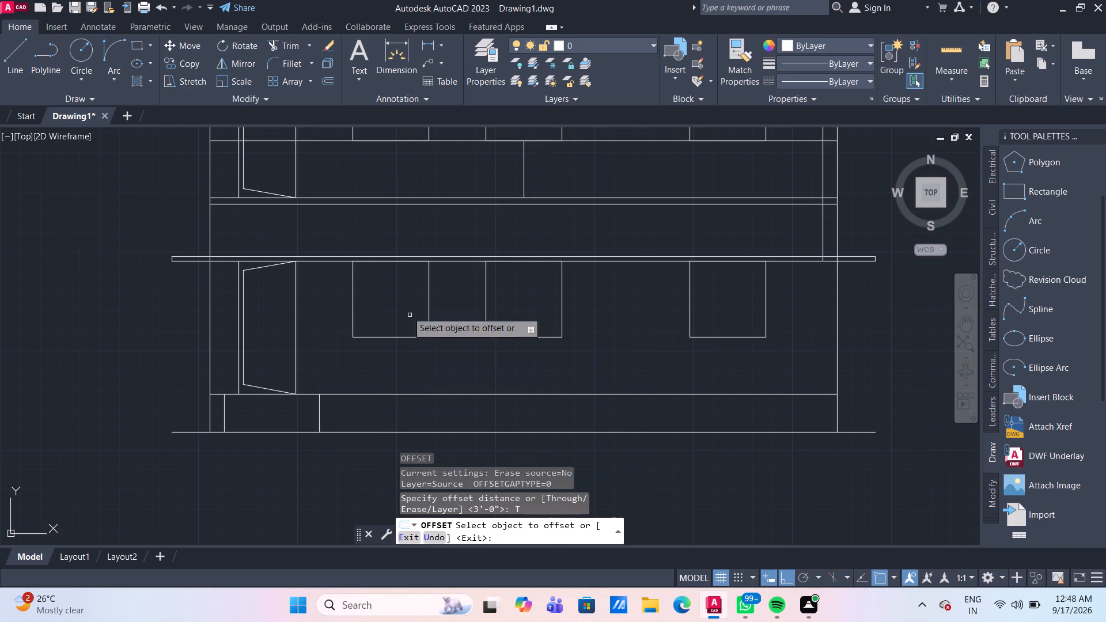
scroll(362, 292, "up", 1)
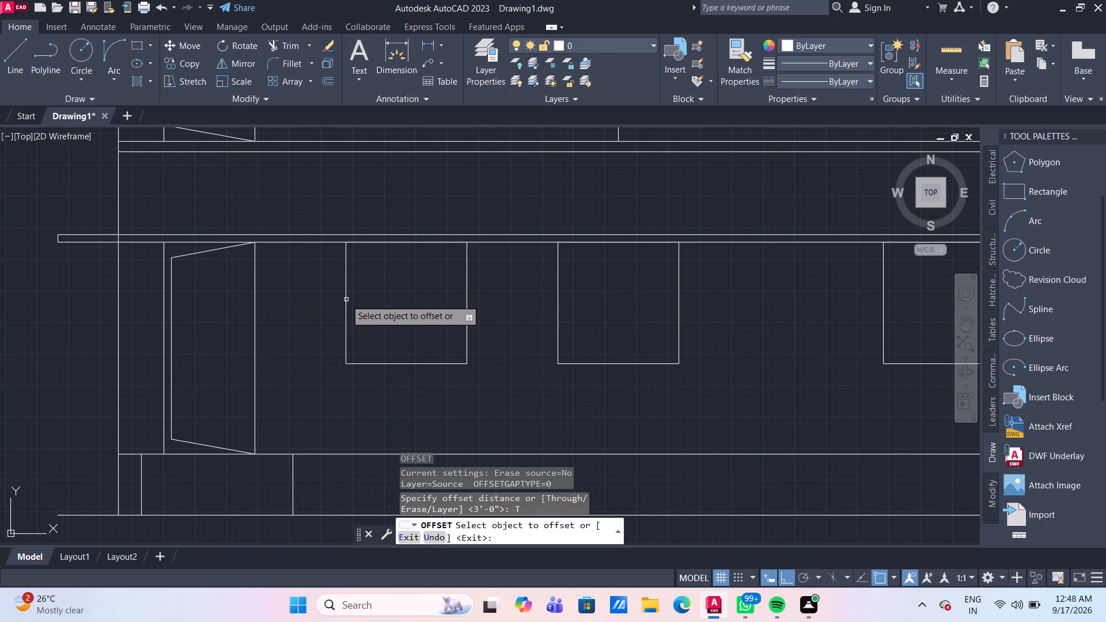
left_click(346, 299)
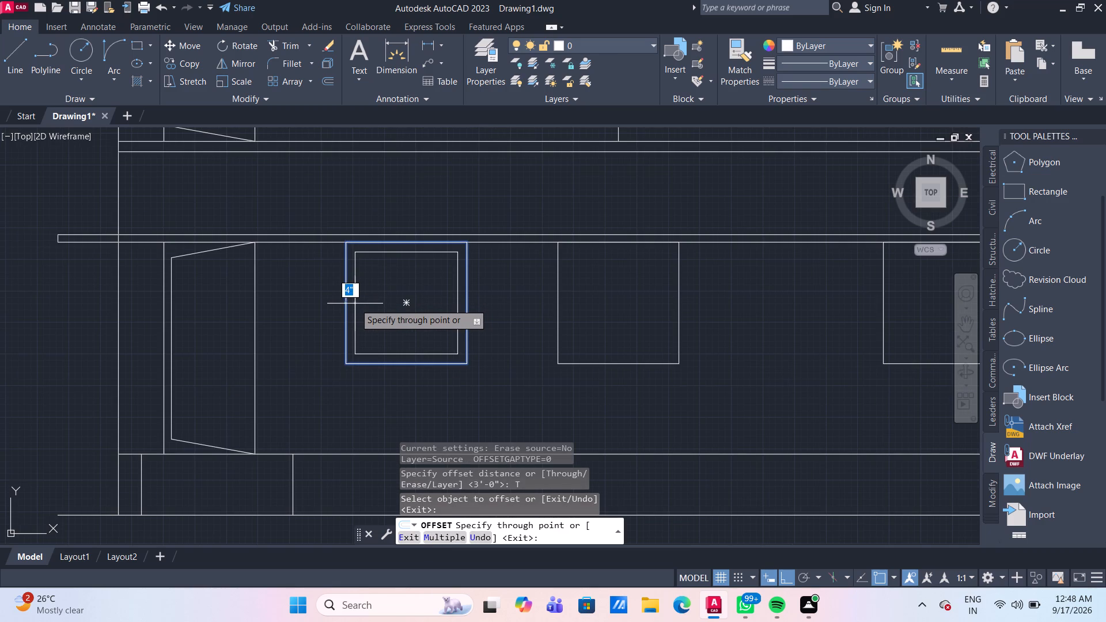
type("3\"")
key("Return")
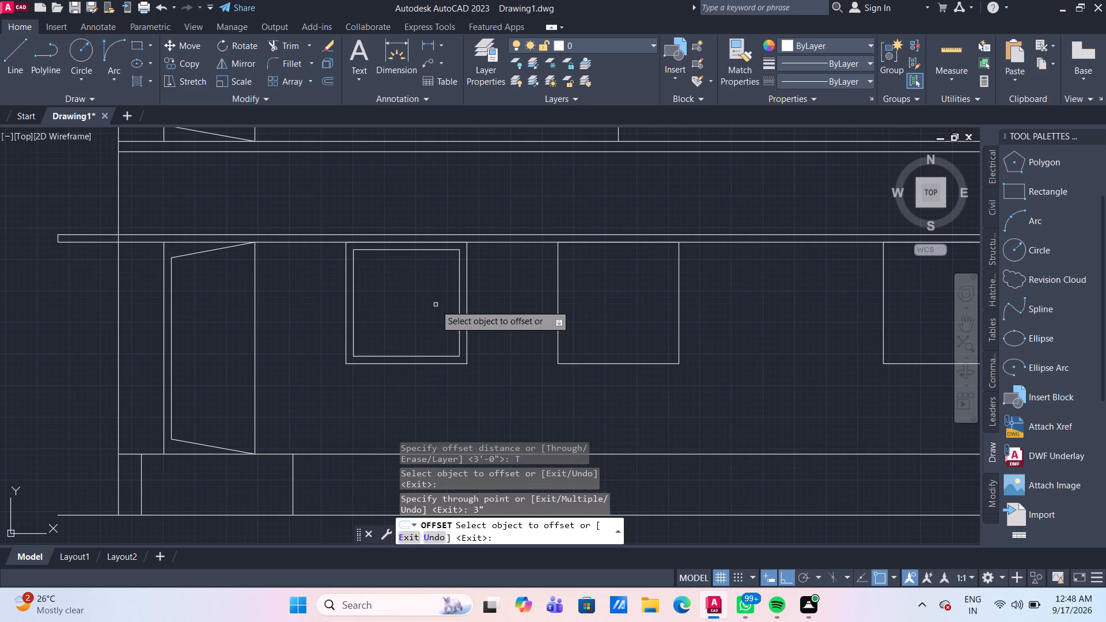
key("Escape")
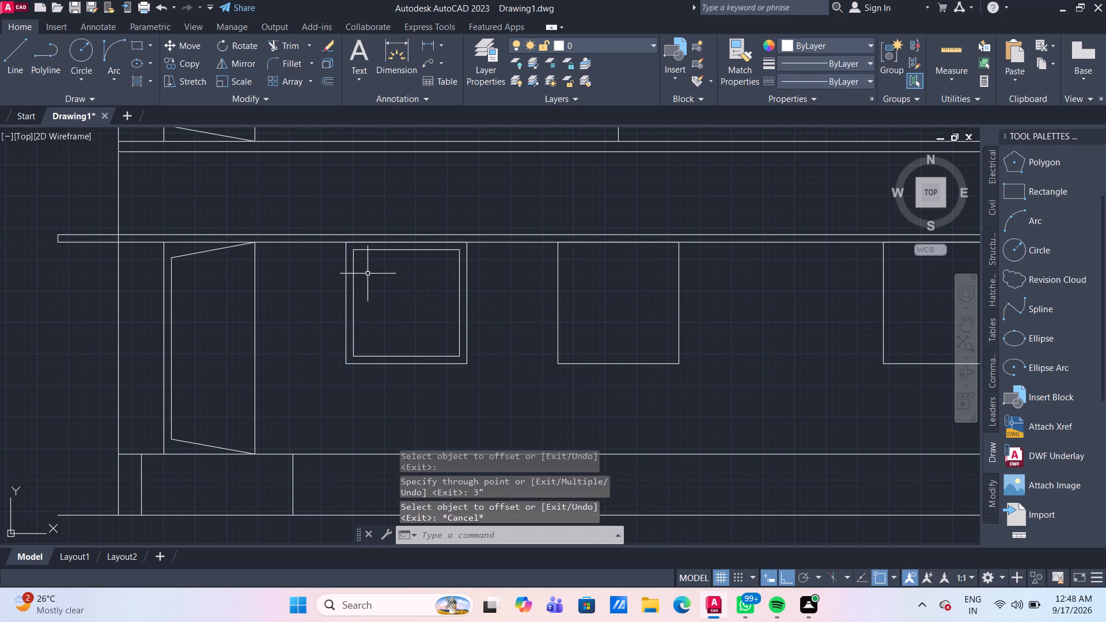
Draw a vertical line between the top and bottom midpoints of that window's inner rectangle.
left_click(20, 66)
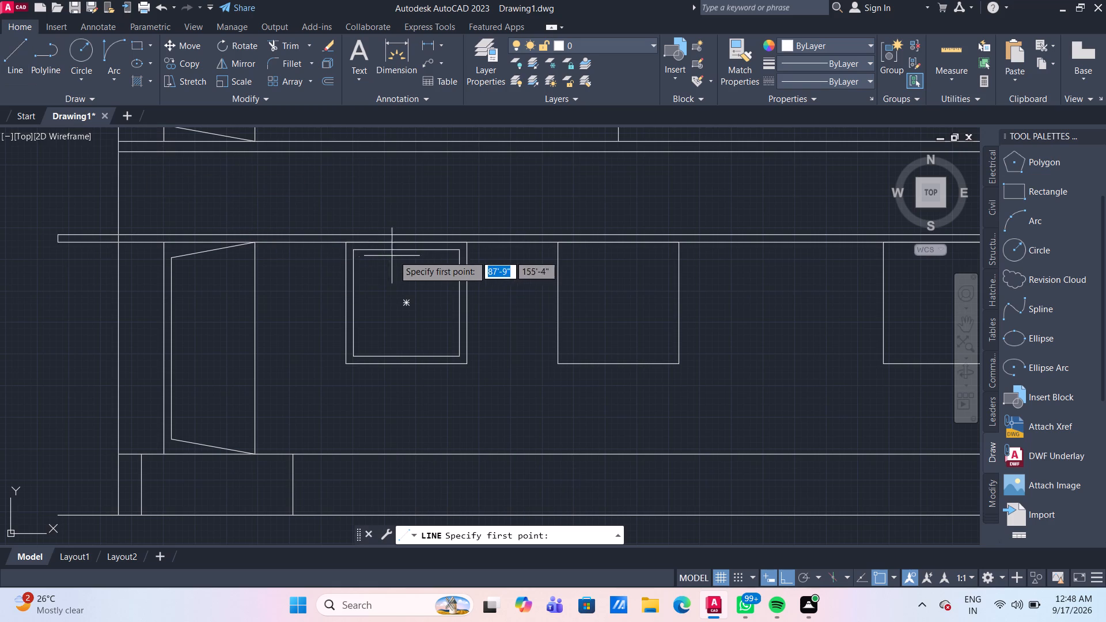
left_click_drag(407, 253, 406, 263)
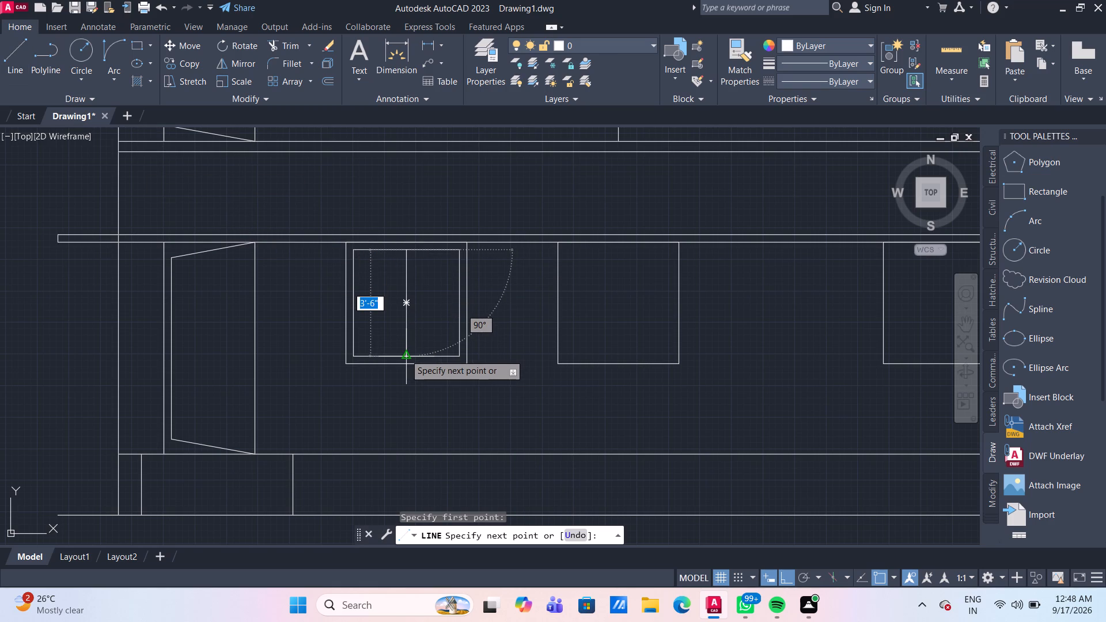
left_click(405, 354)
key("Escape")
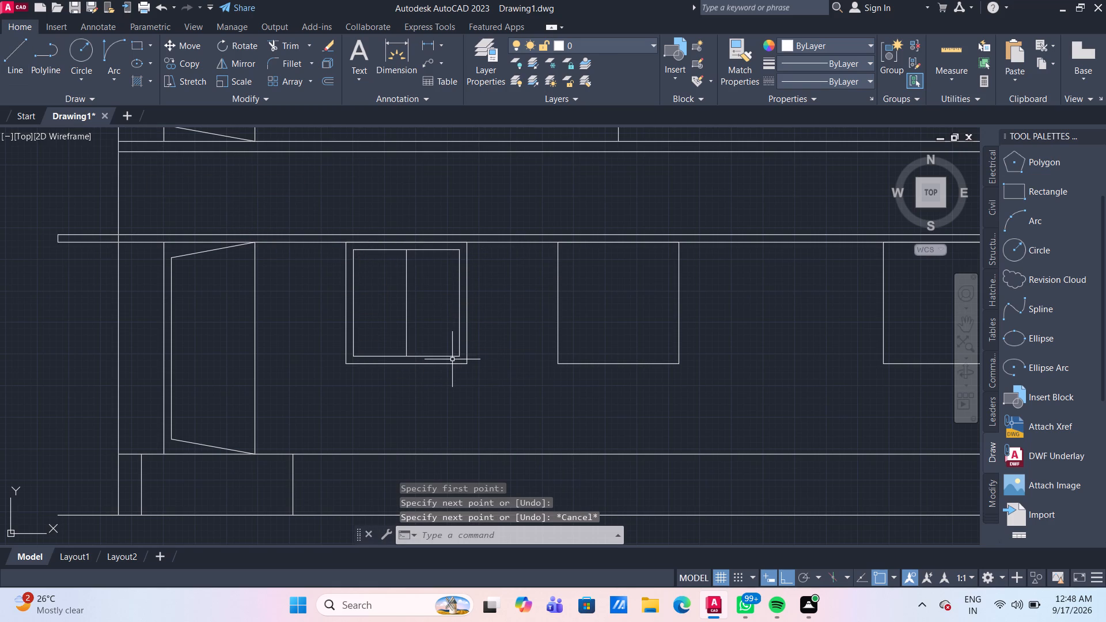
left_click(387, 292)
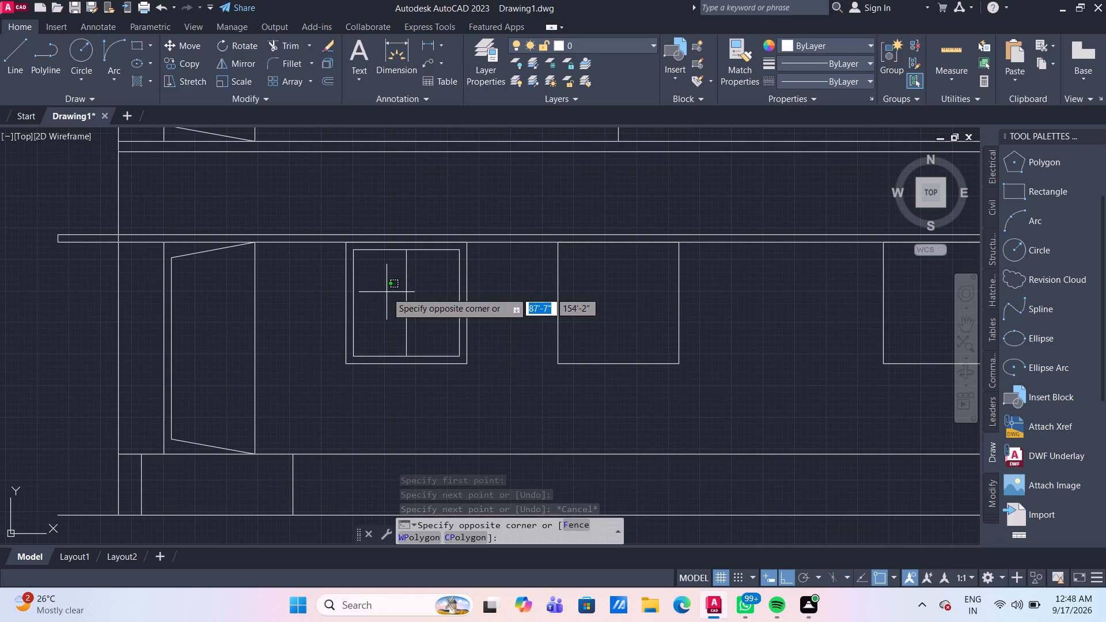
key("Escape")
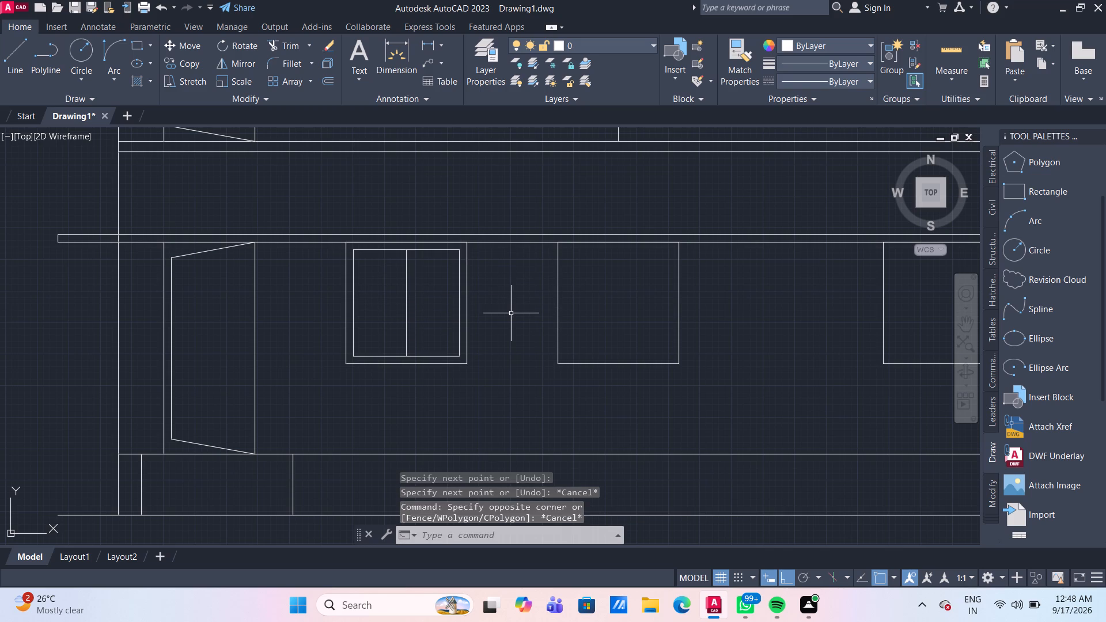
Offset the other two ground-floor window rectangles 3" inward to form their frames.
scroll(641, 369, "down", 2)
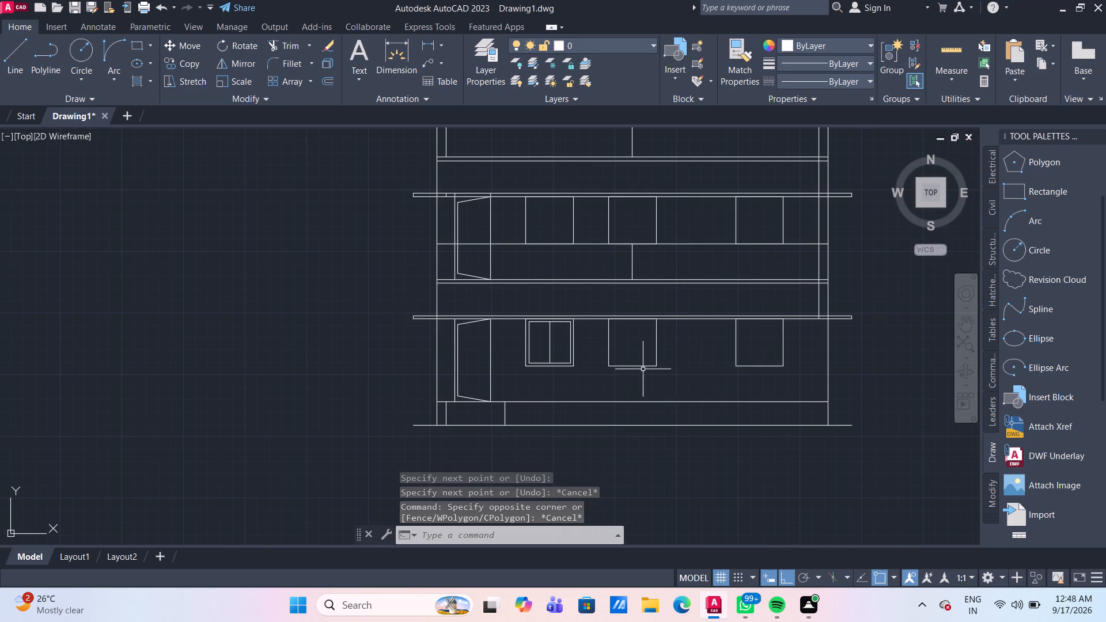
middle_click_drag(659, 356, 564, 332)
scroll(564, 332, "down", 1)
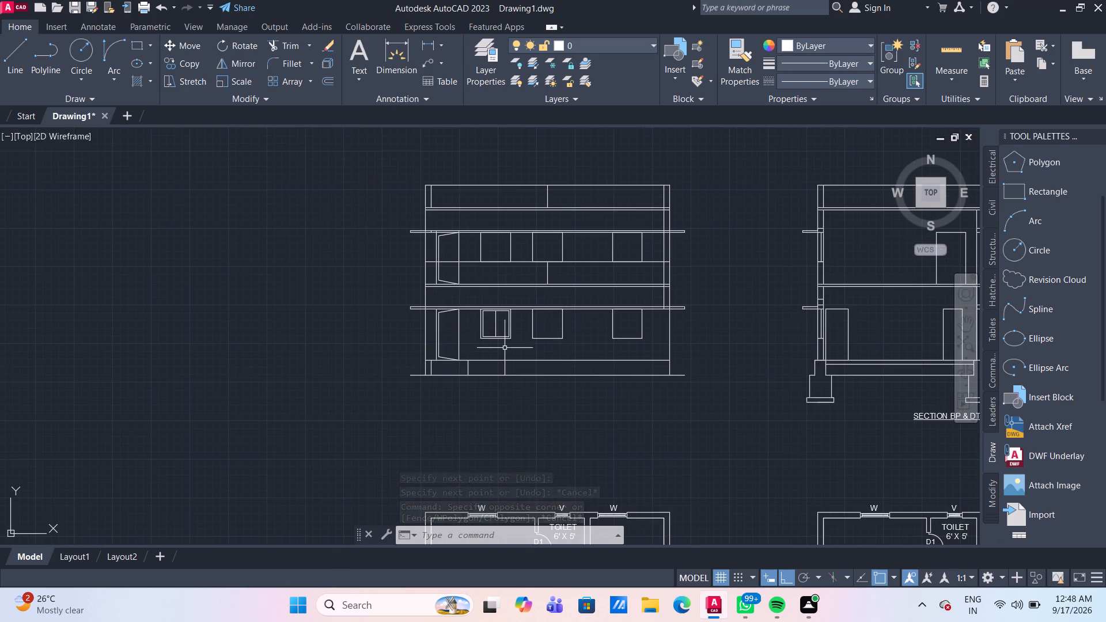
scroll(506, 349, "up", 2)
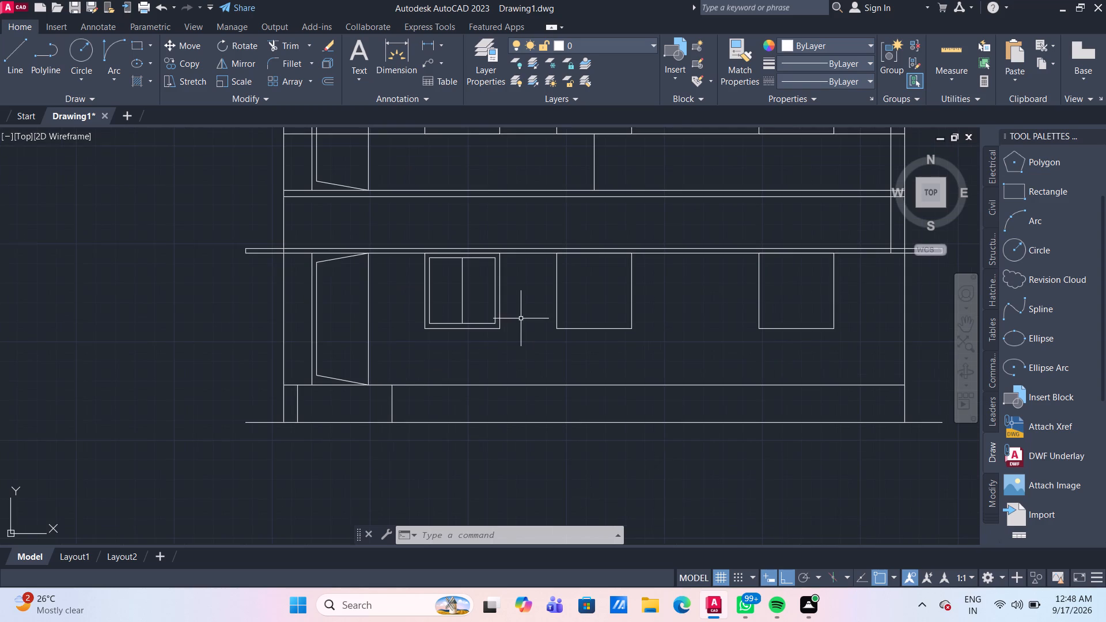
middle_click_drag(520, 316, 474, 353)
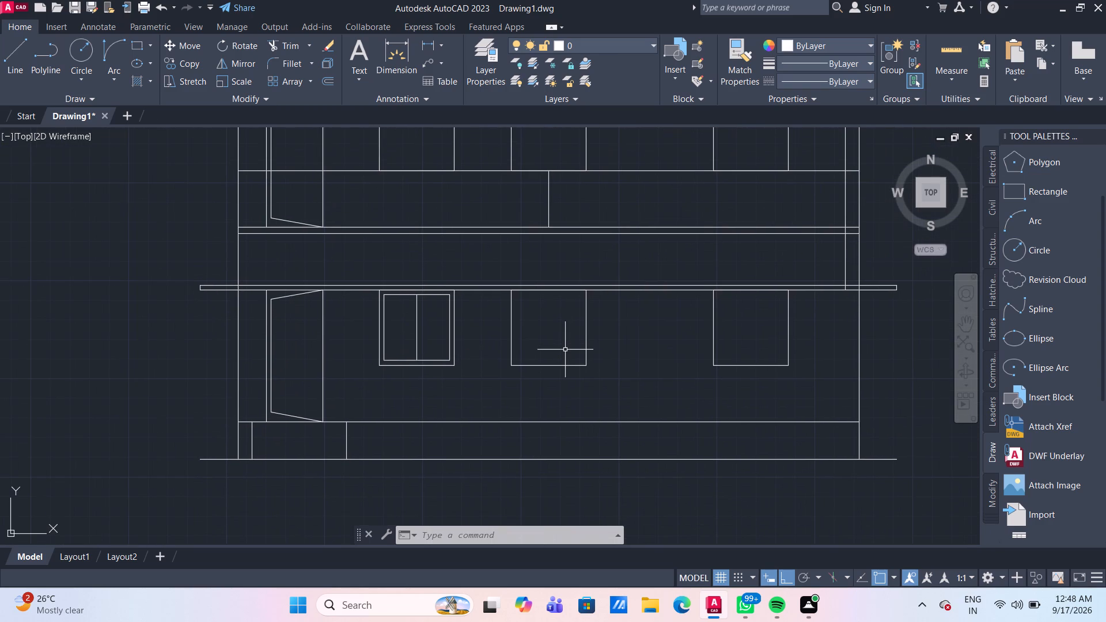
key("o")
key("Return")
type("3\"")
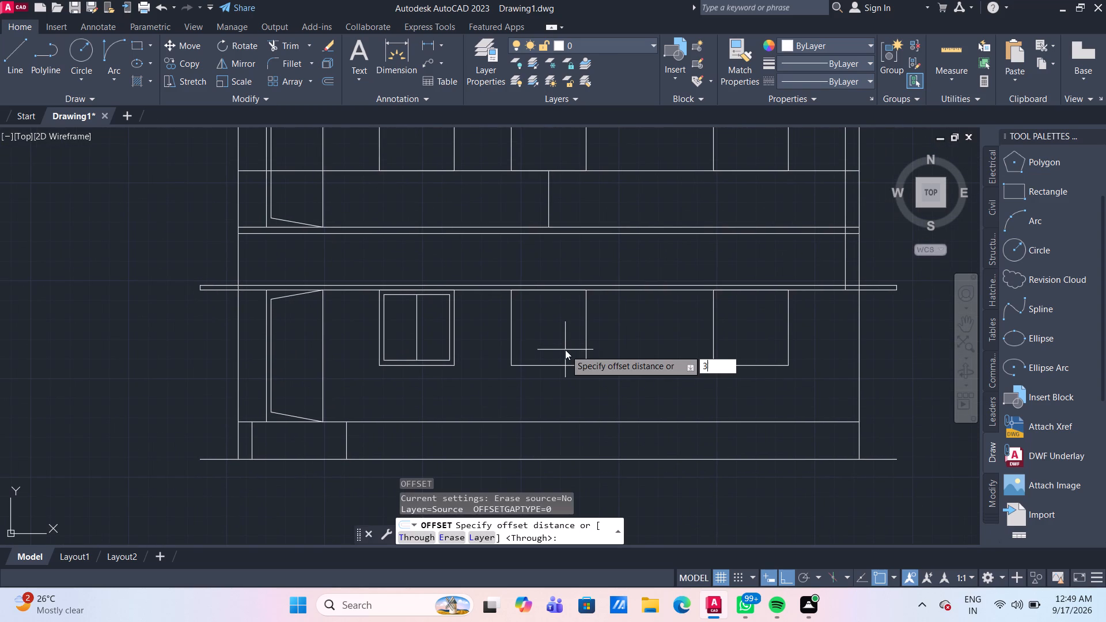
key("Return")
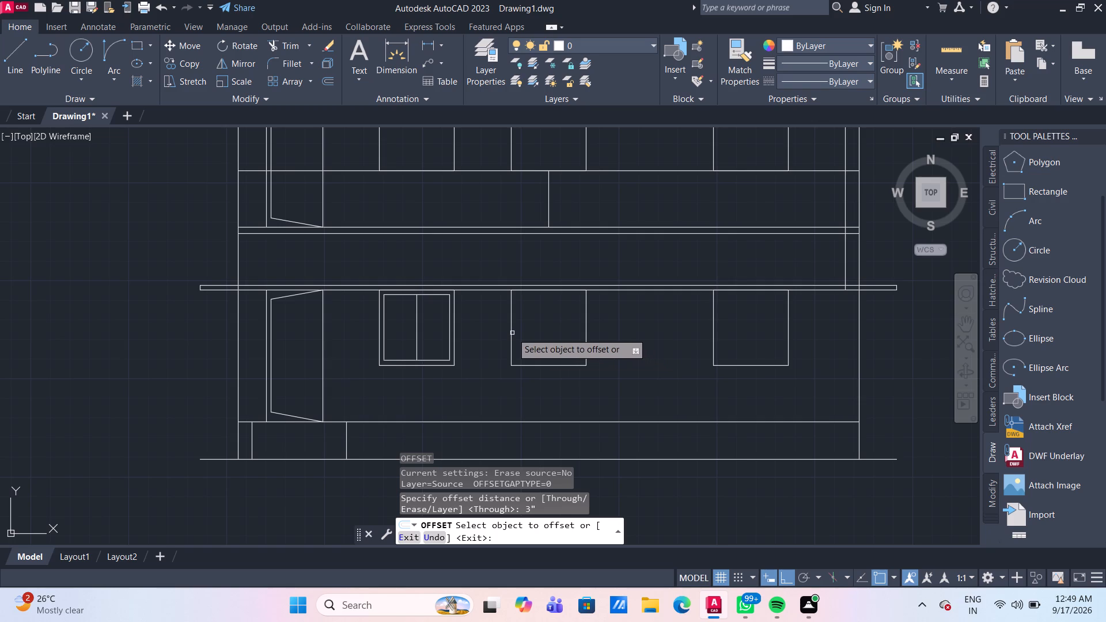
left_click(512, 333)
left_click_drag(514, 332, 520, 332)
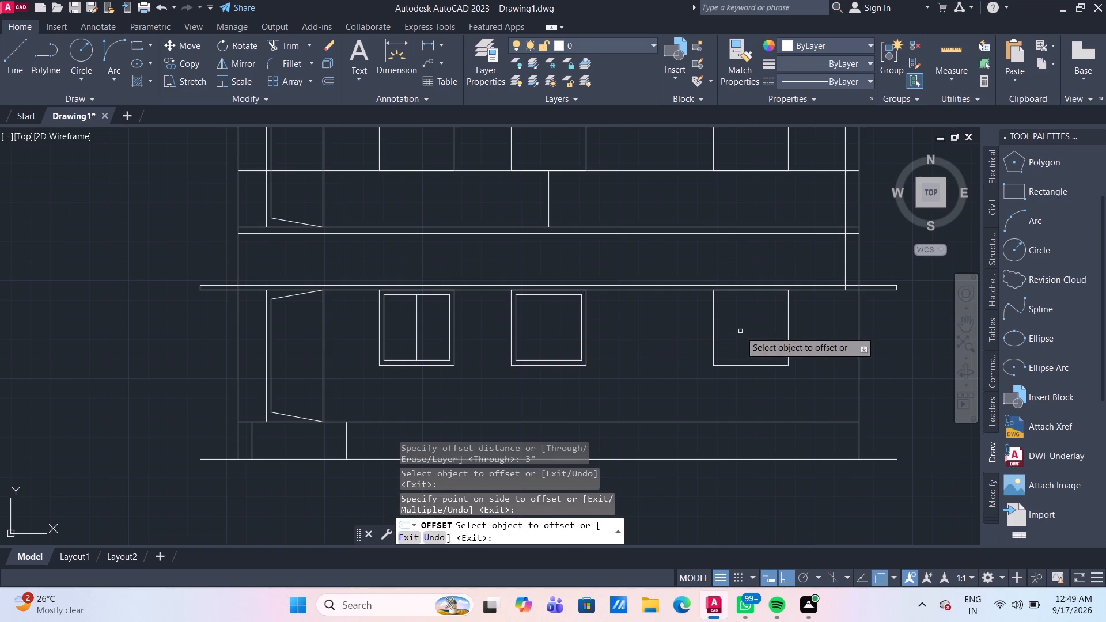
left_click(788, 333)
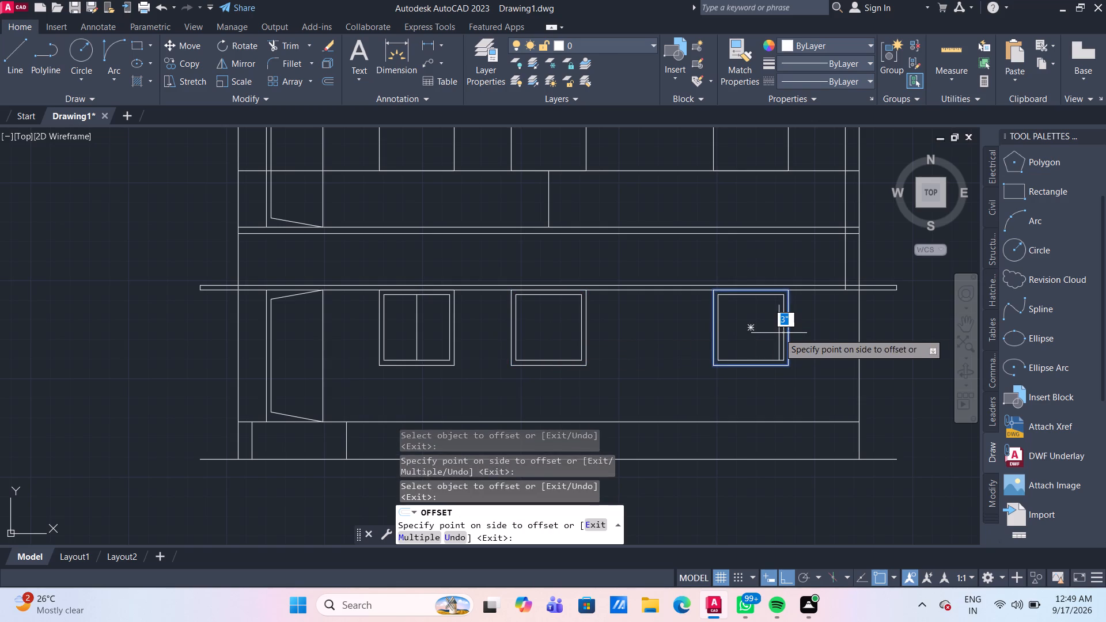
left_click(779, 333)
Offset the three upper-floor window rectangles 3" inward to form their frames.
middle_click_drag(671, 340, 652, 424)
scroll(671, 340, "down", 1)
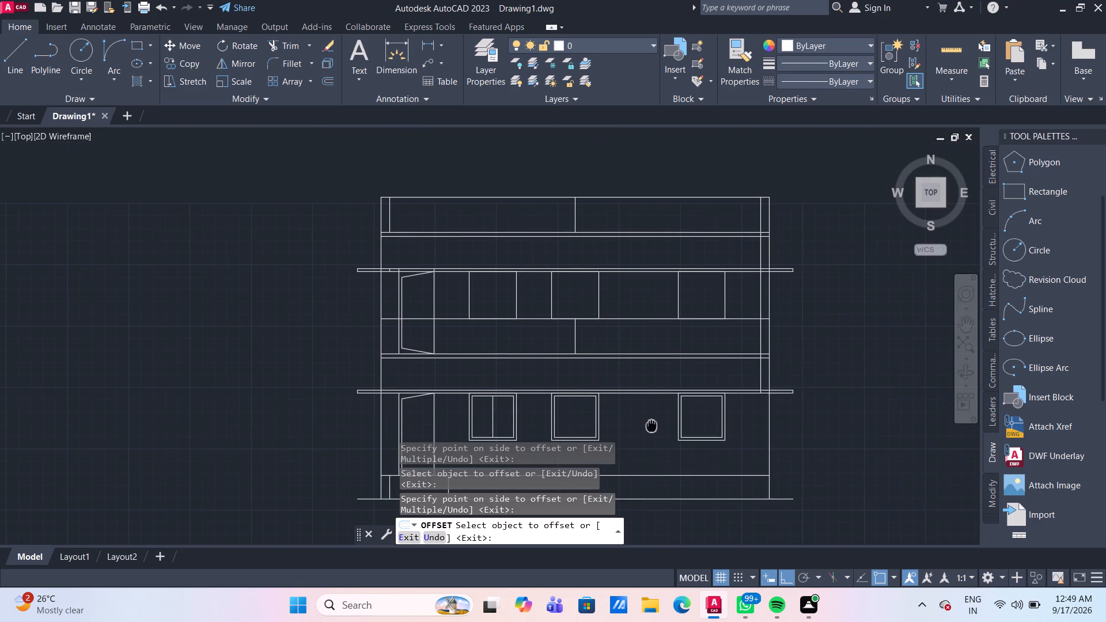
left_click(678, 296)
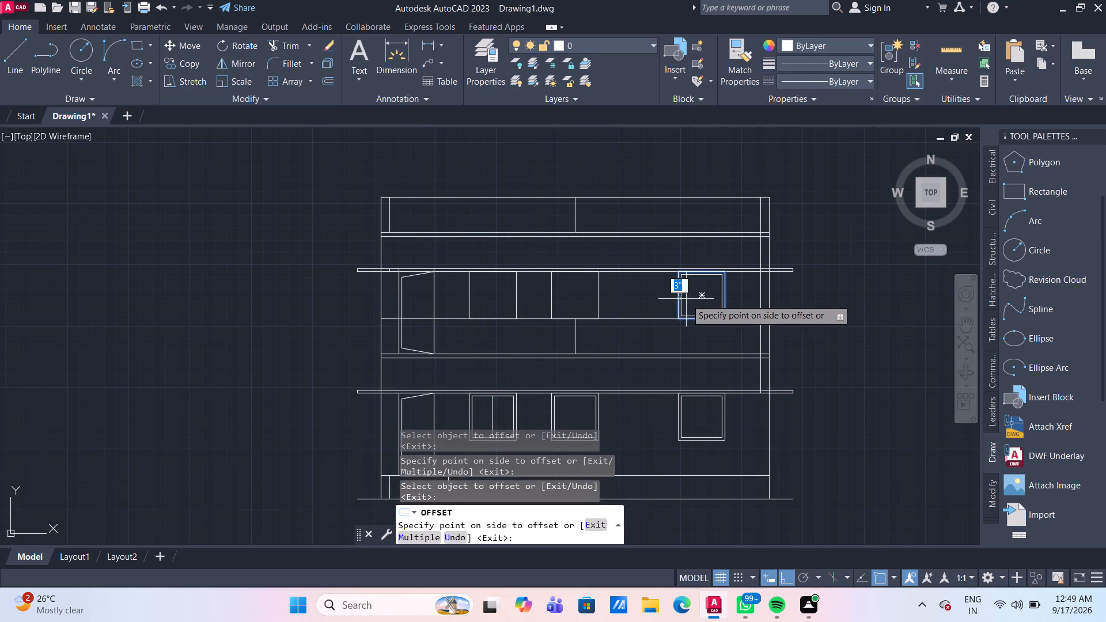
left_click(688, 299)
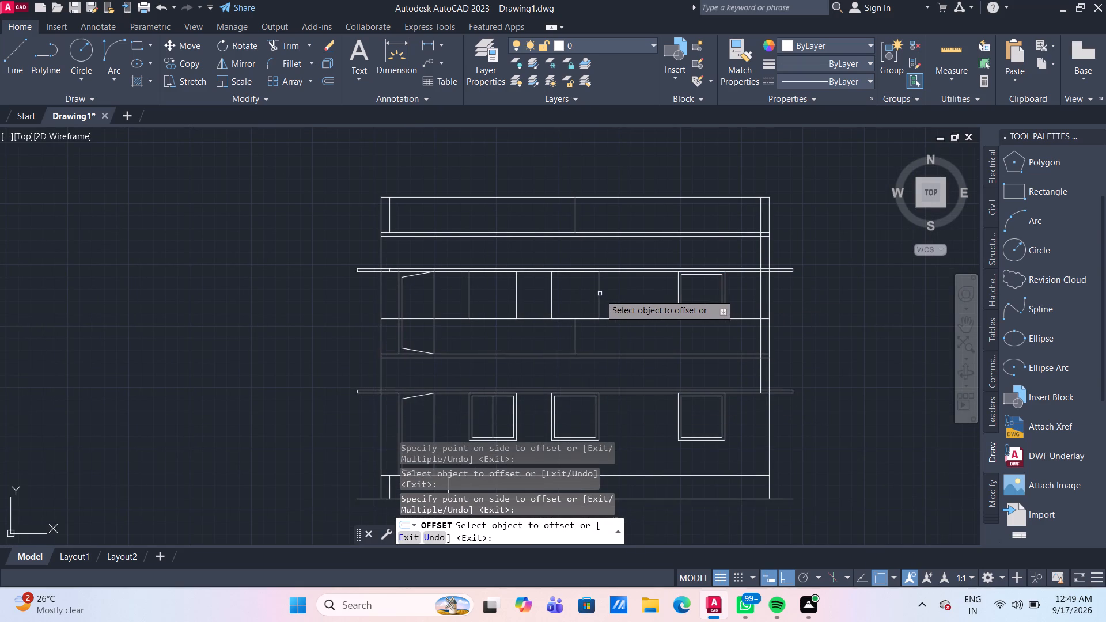
left_click(599, 294)
left_click(575, 295)
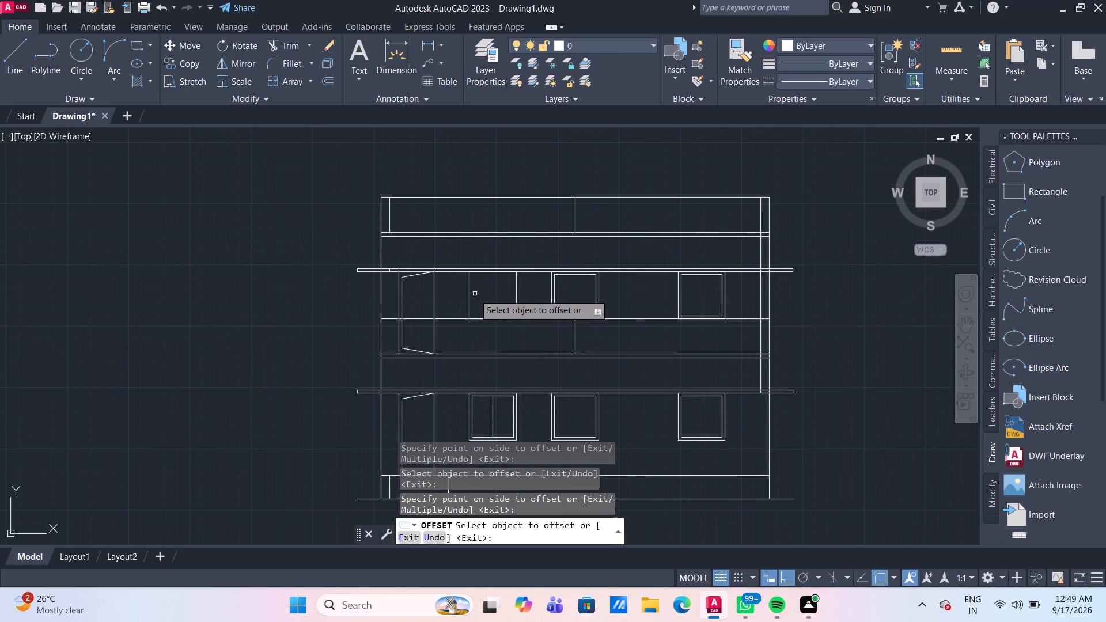
left_click(470, 294)
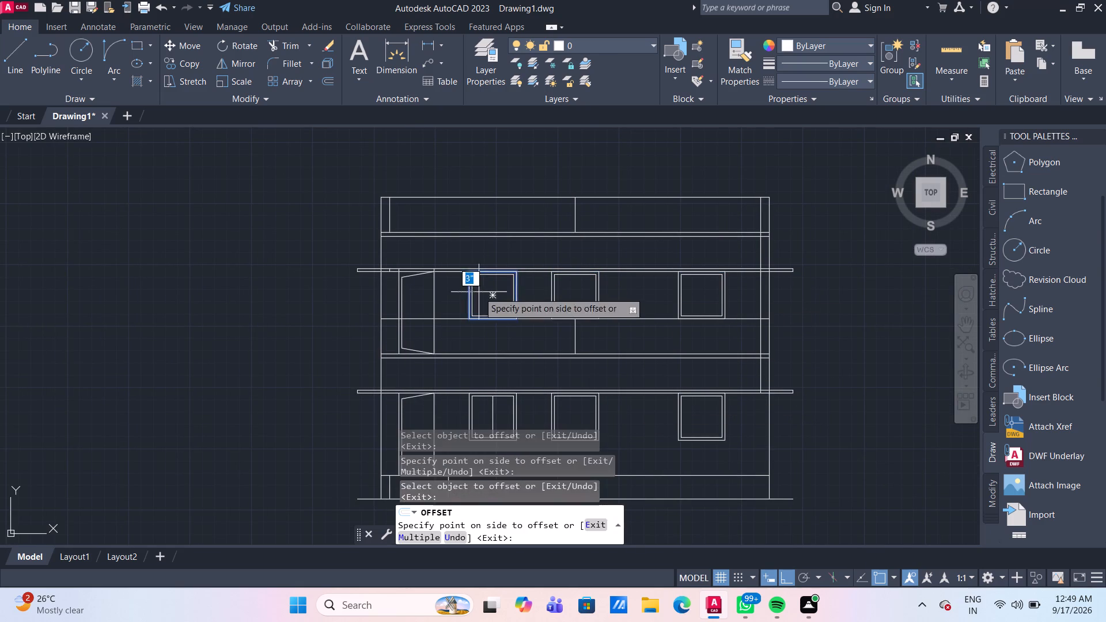
left_click(479, 292)
key("Escape")
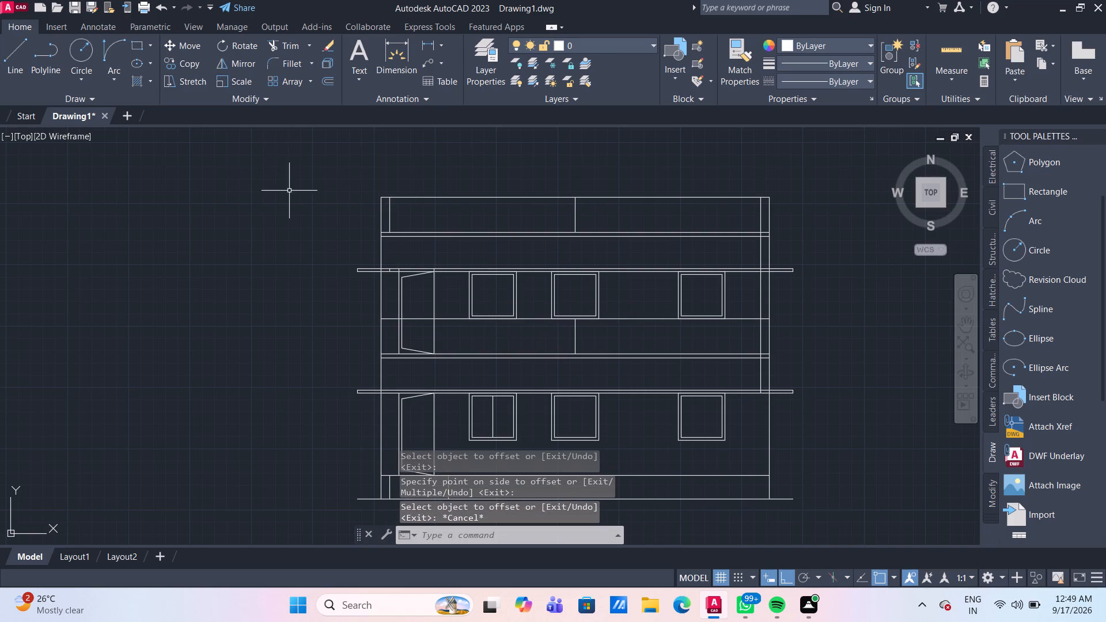
Draw a vertical centre line between the top and bottom midpoints of each upper-floor window's inner rectangle.
left_click(2, 52)
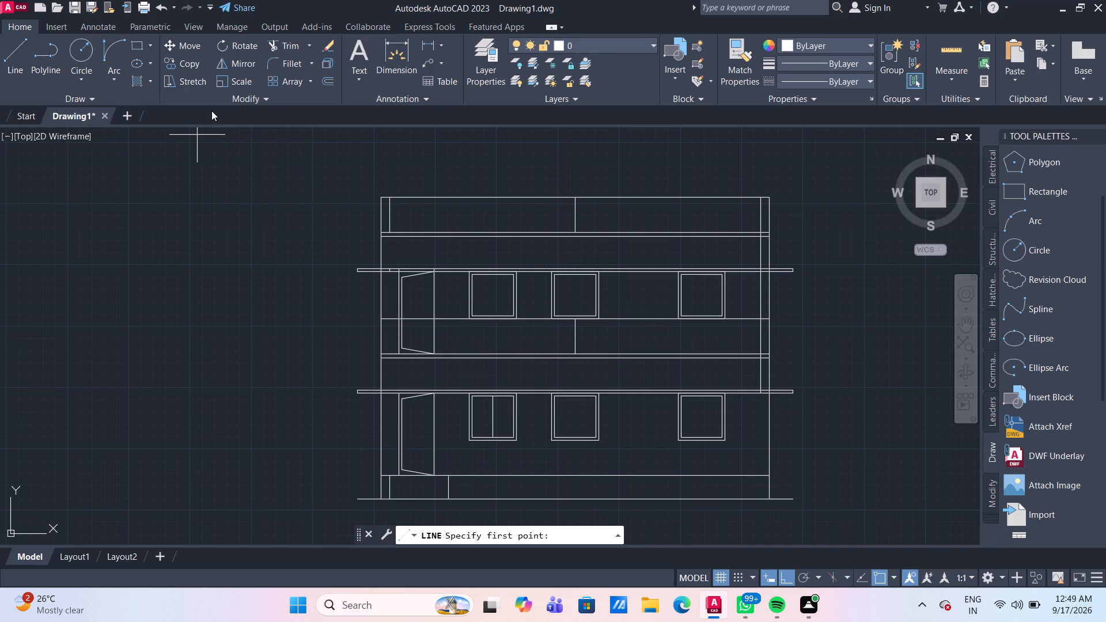
scroll(504, 320, "up", 2)
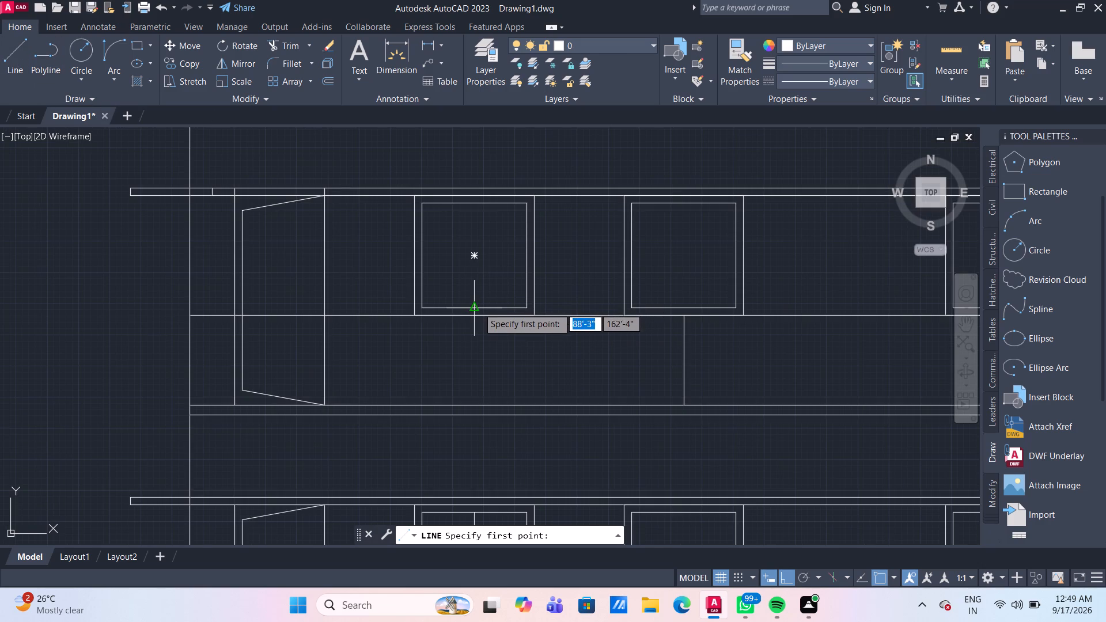
left_click_drag(478, 308, 480, 294)
left_click(474, 210)
key("Escape")
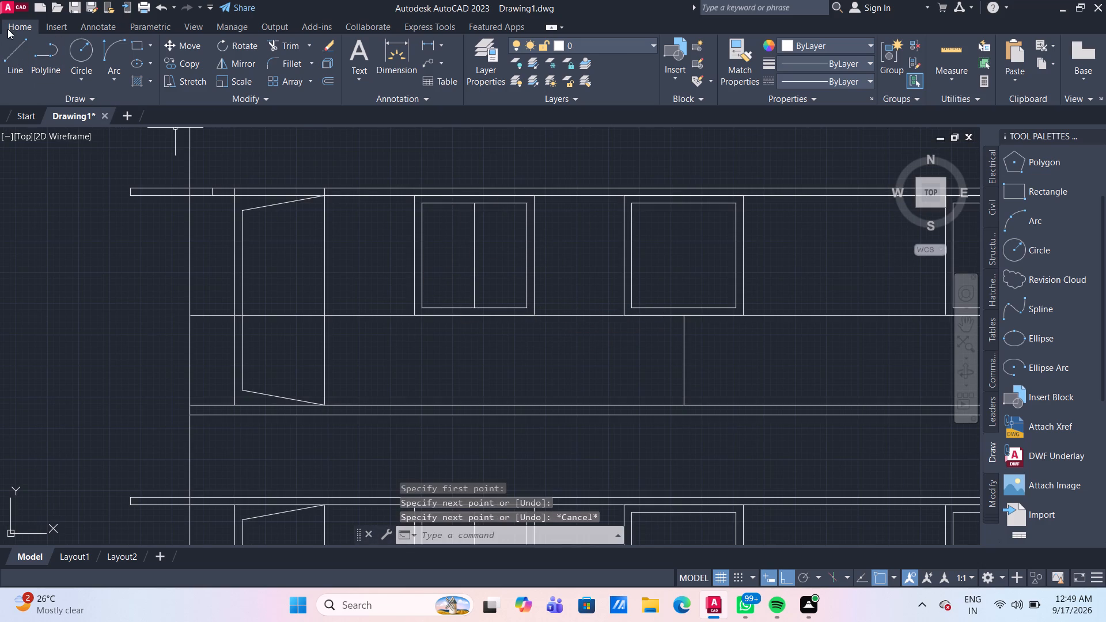
left_click(13, 47)
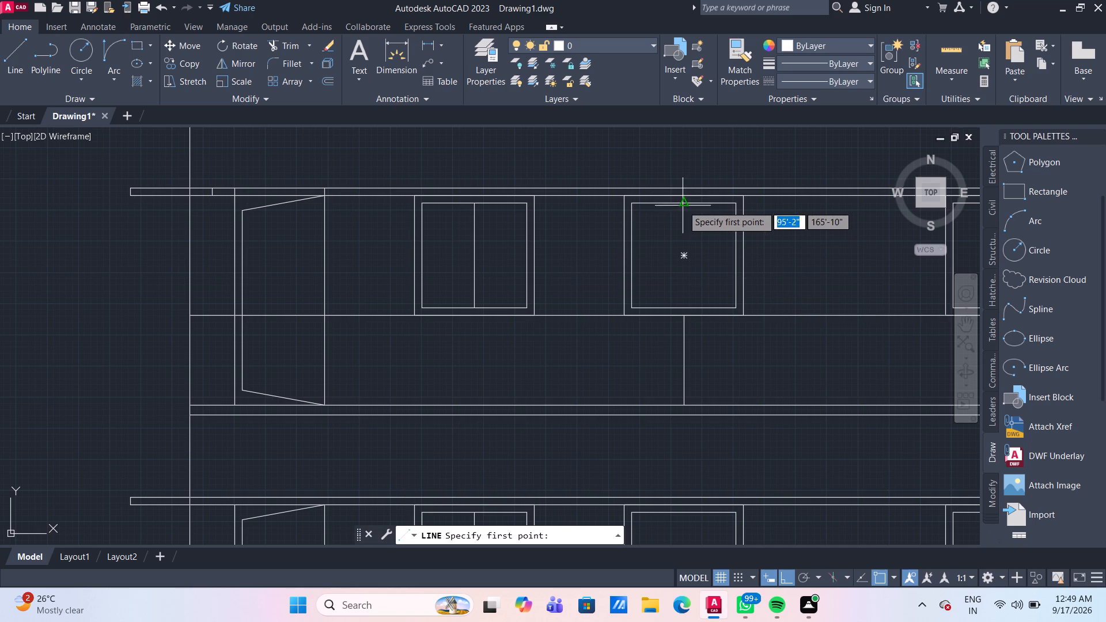
left_click(683, 206)
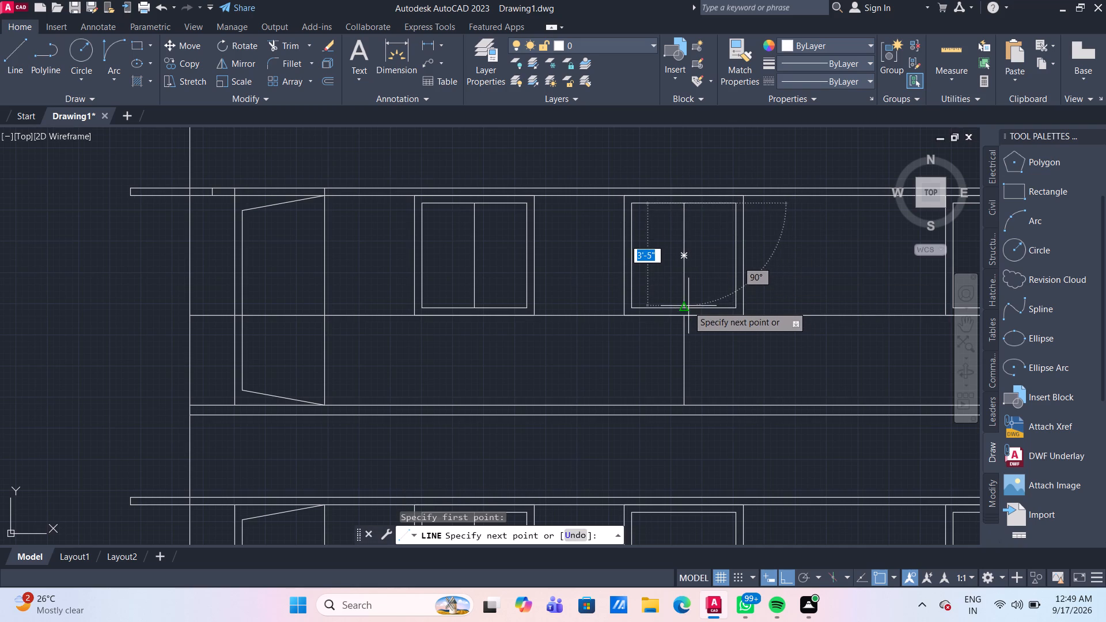
left_click(685, 306)
key("Escape")
scroll(848, 264, "down", 1)
middle_click_drag(848, 264, 582, 317)
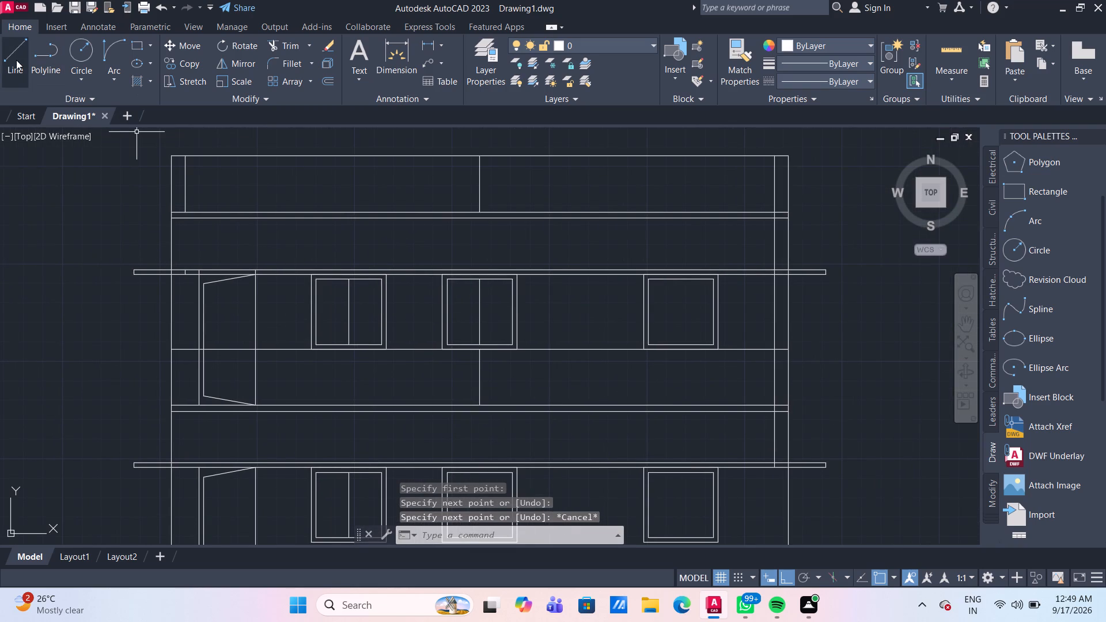
left_click(16, 60)
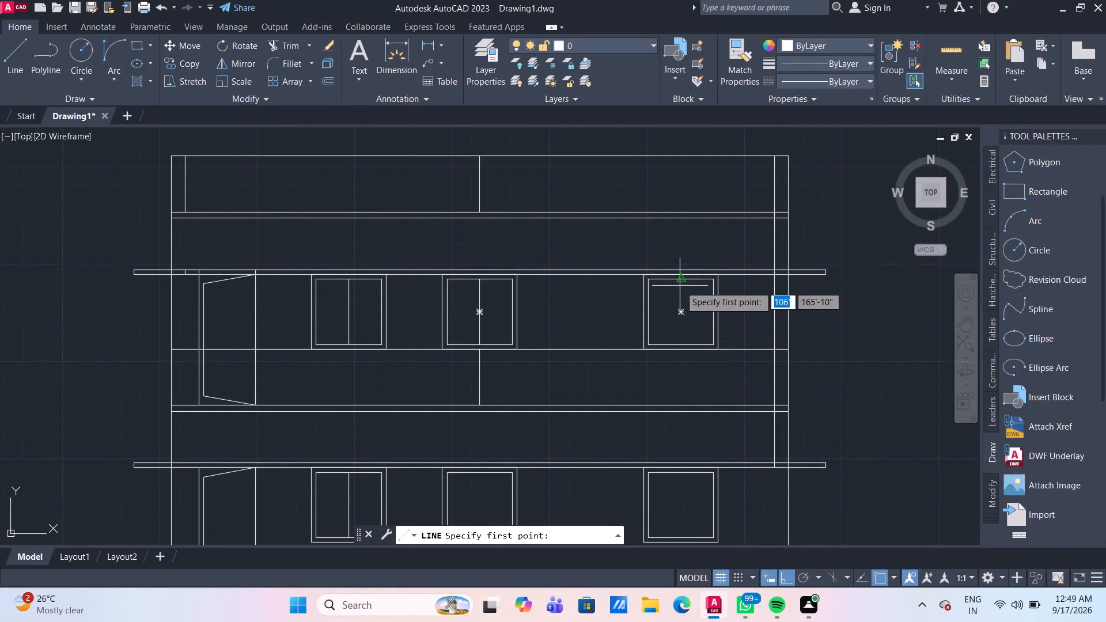
left_click(681, 283)
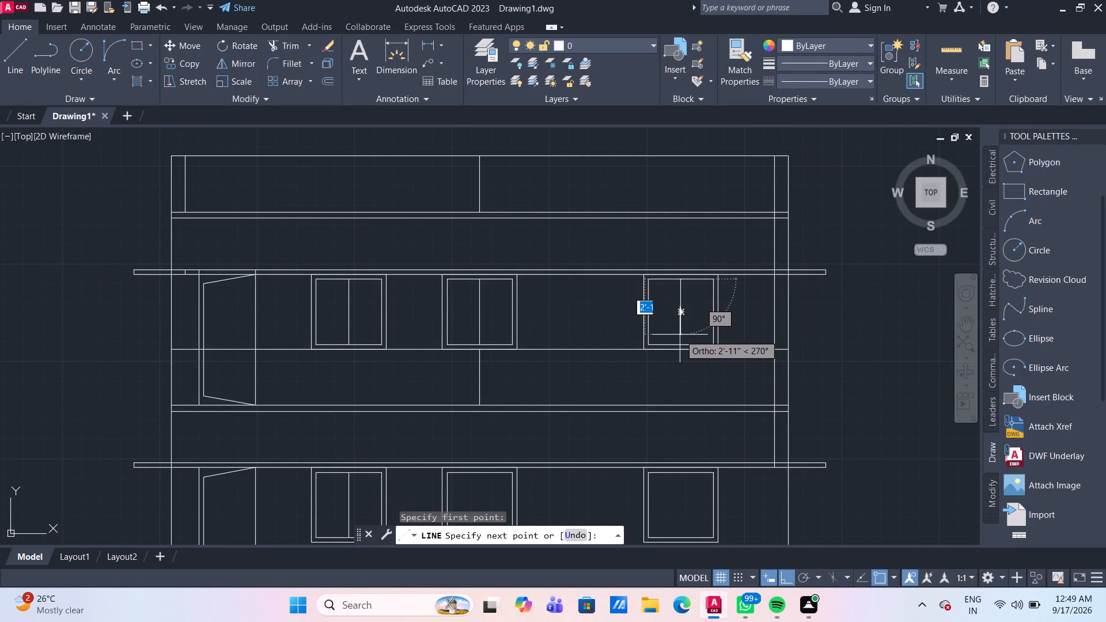
left_click(684, 342)
key("Escape")
Measure the spacing between the vertical lines in the roof parapet band.
scroll(566, 337, "down", 1)
middle_click_drag(554, 356, 543, 294)
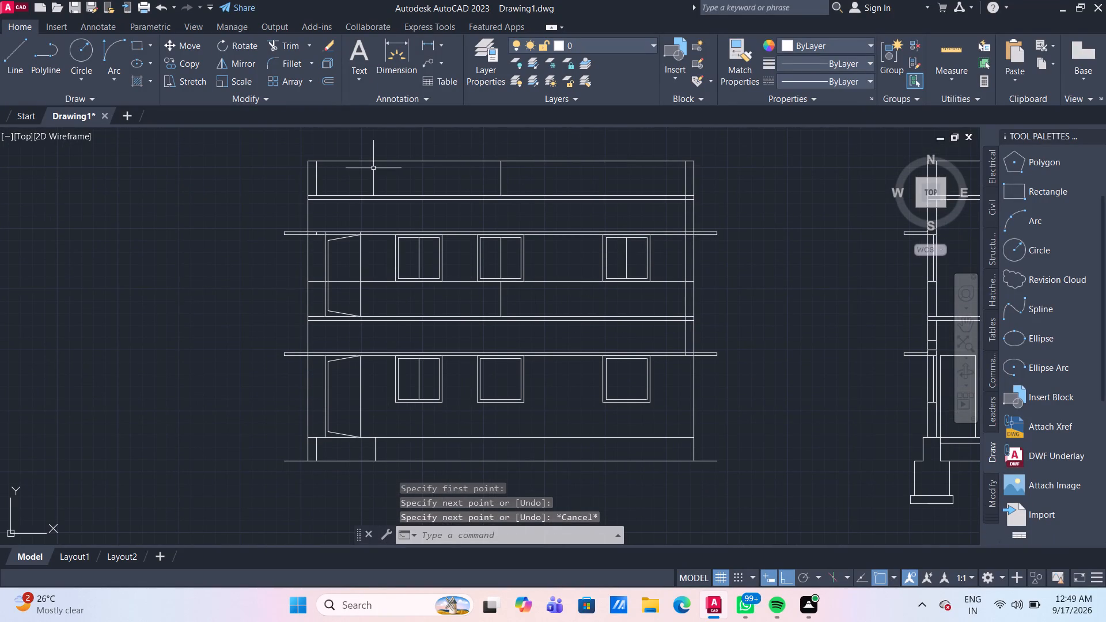
middle_click_drag(381, 170, 385, 246)
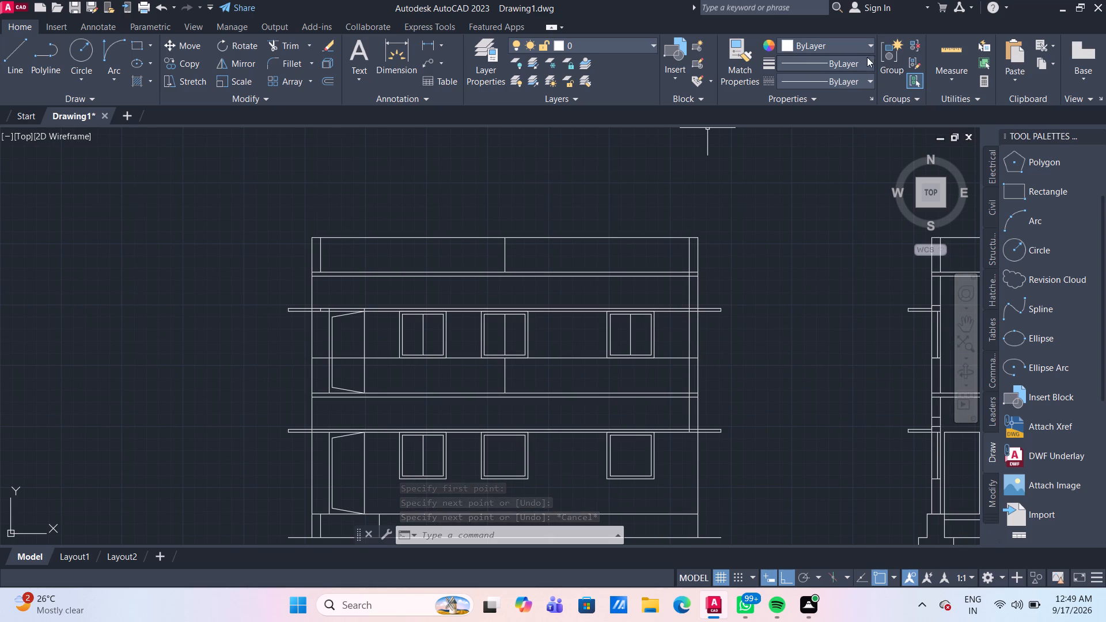
left_click(945, 48)
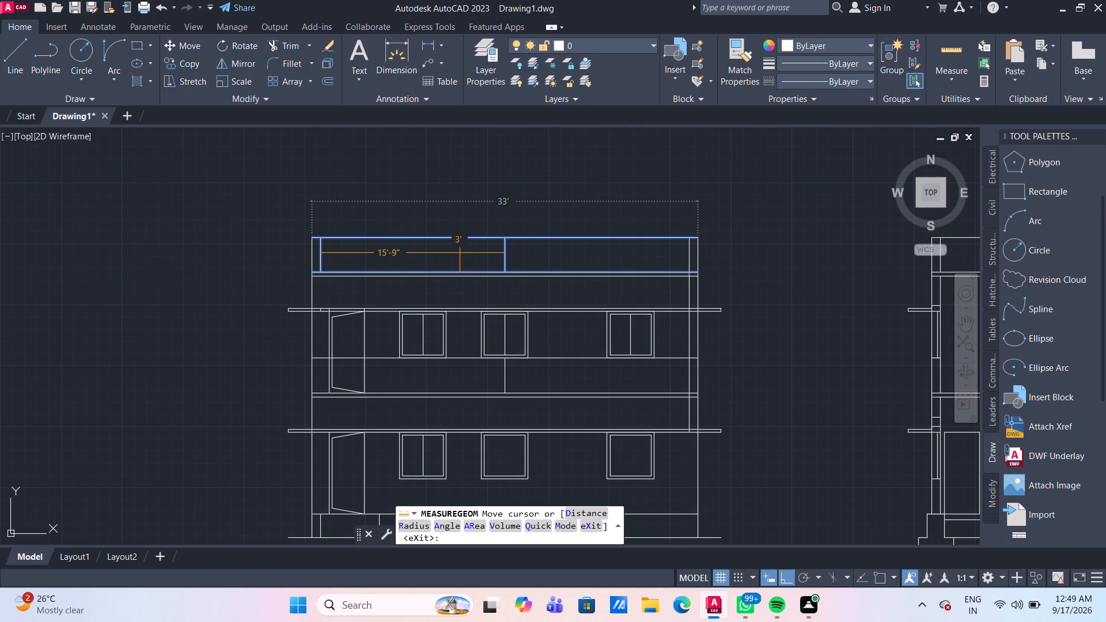
key("Escape")
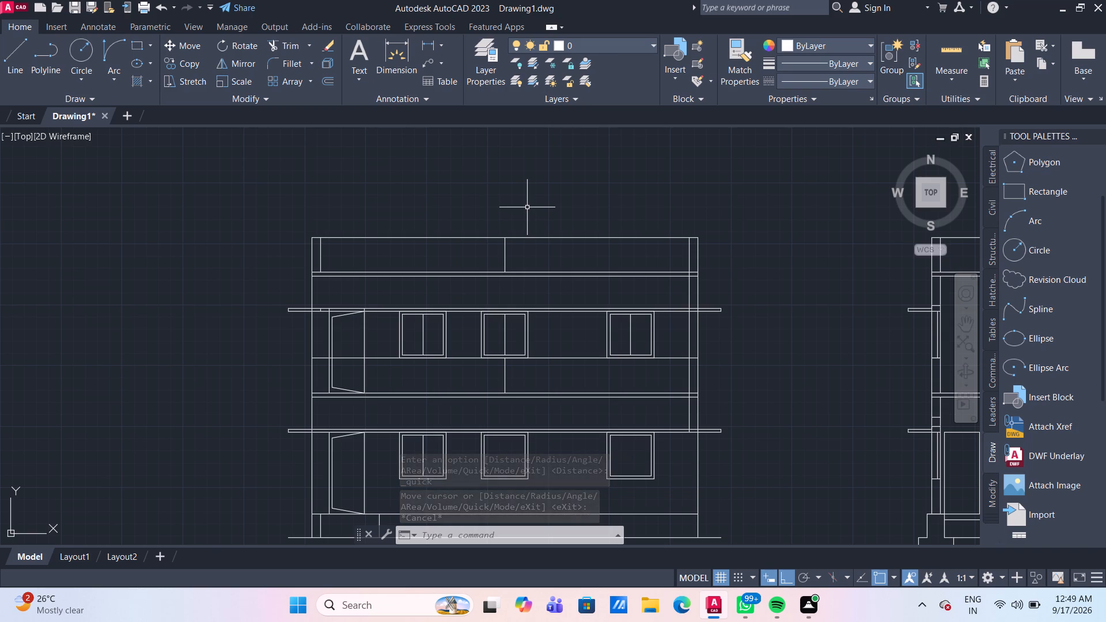
Offset the parapet's inner vertical line at the door-side end 5' toward the middle of the parapet.
key("0")
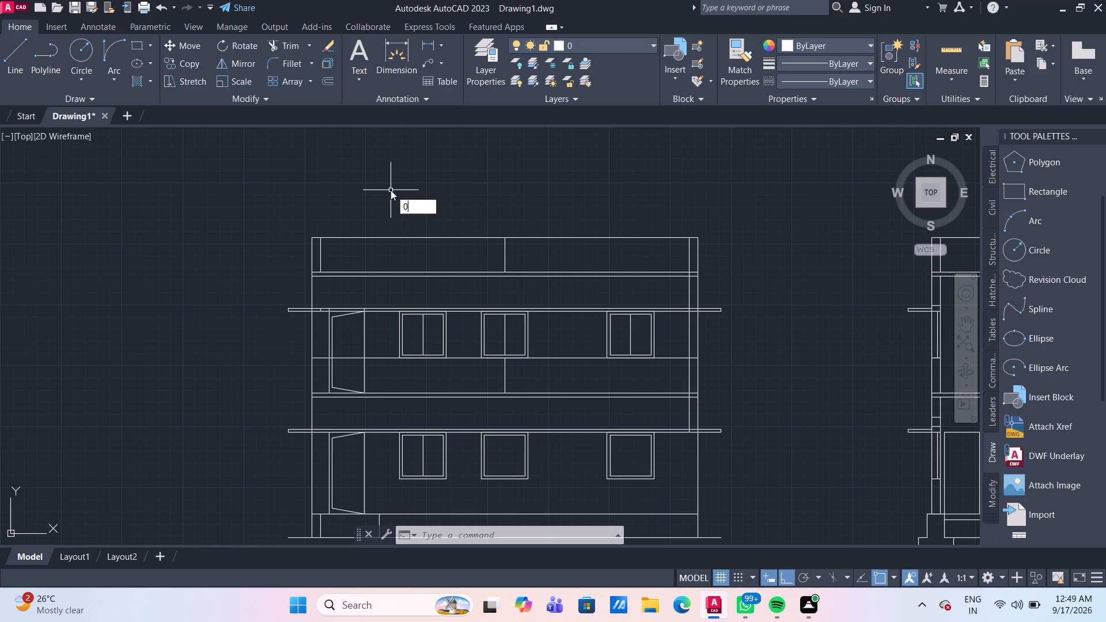
key("BackSpace")
key("o")
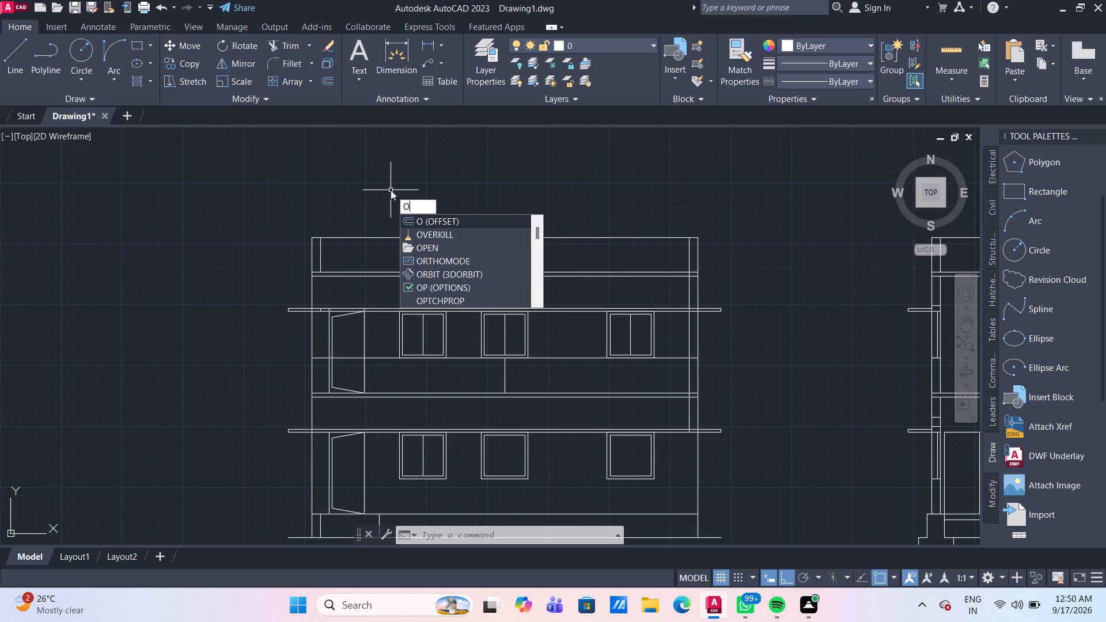
key("Return")
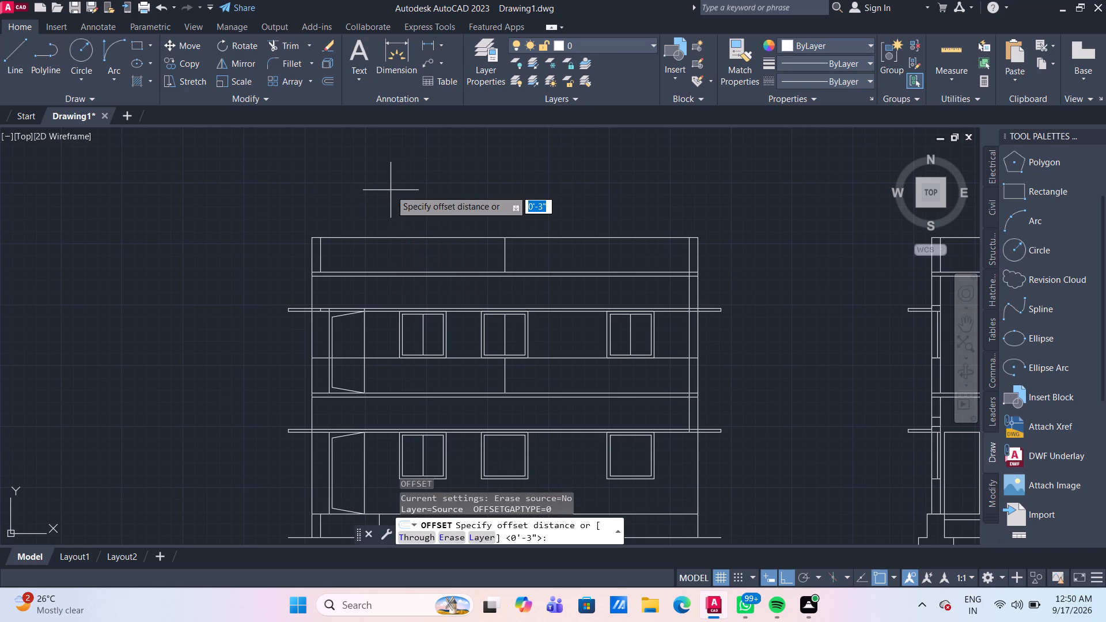
key("5")
key("apostrophe")
key("Return")
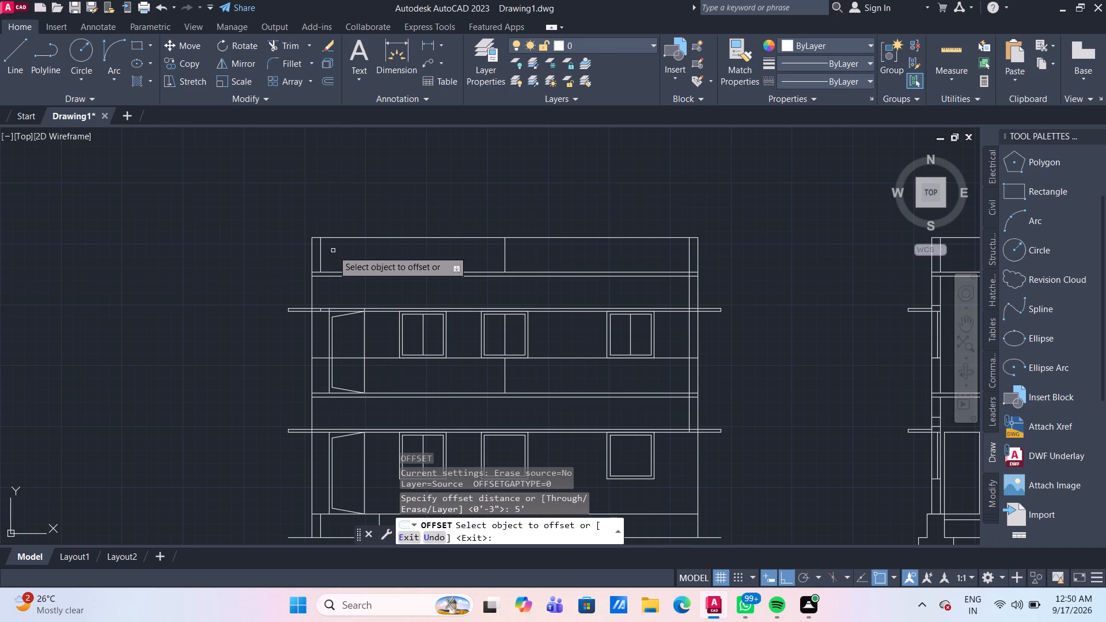
left_click(321, 255)
left_click(350, 257)
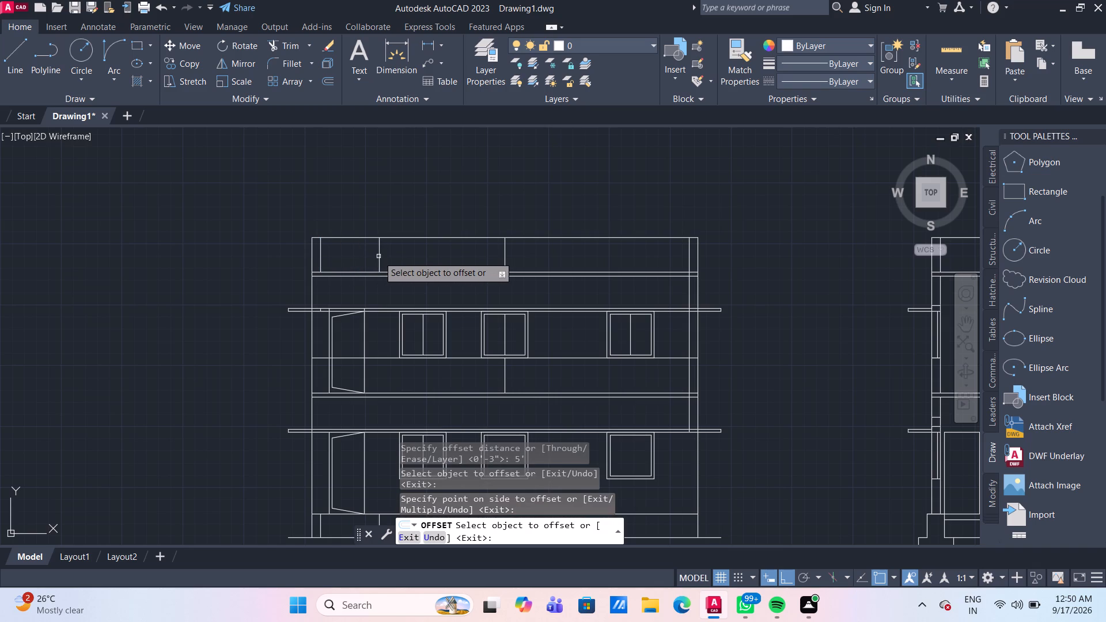
left_click(380, 256)
key("Escape")
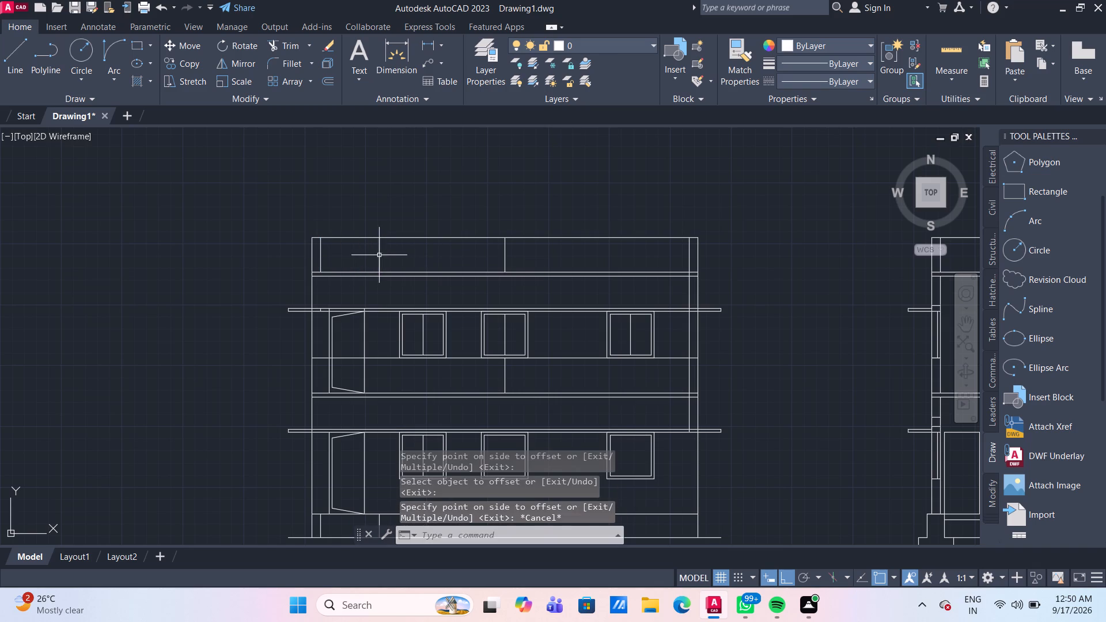
Offset the new parapet line 3" further toward the middle, using the Through option.
key("o")
key("Return")
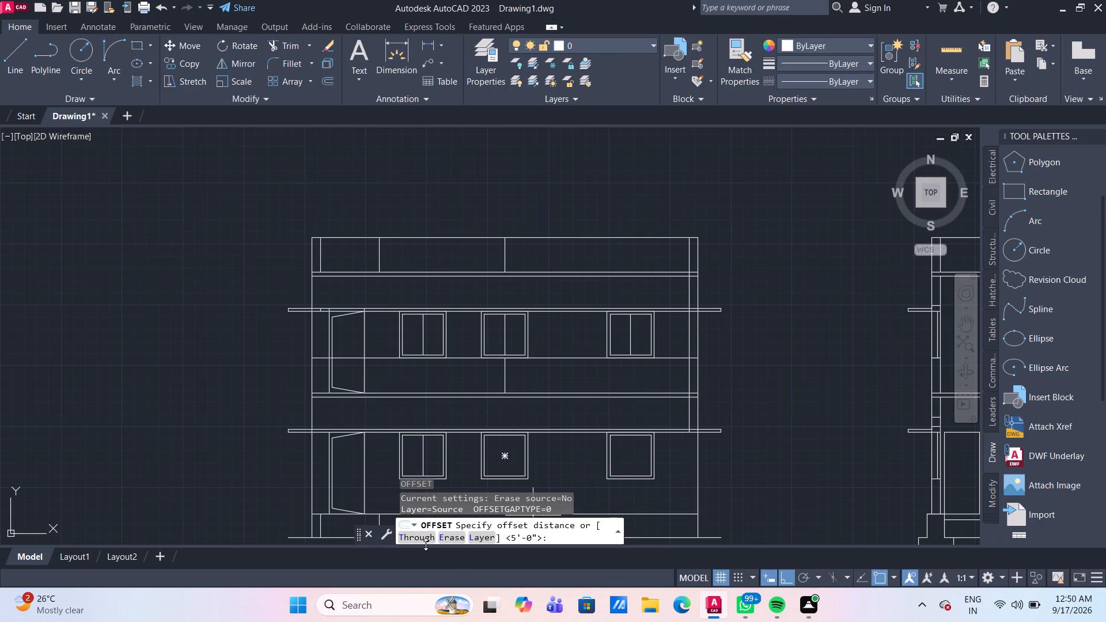
left_click(422, 538)
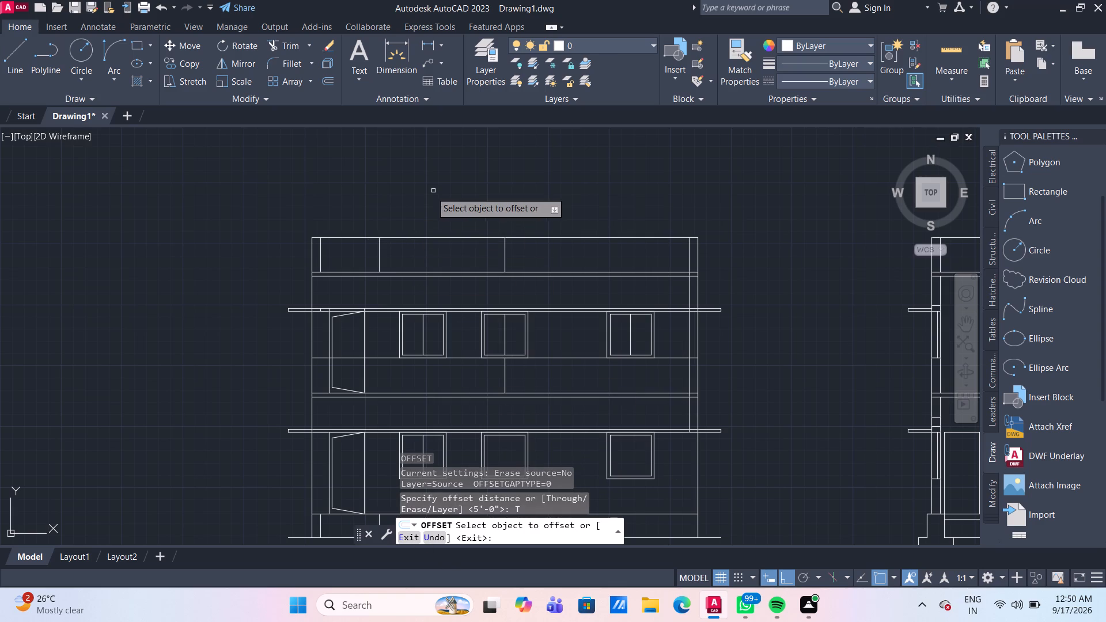
left_click(380, 257)
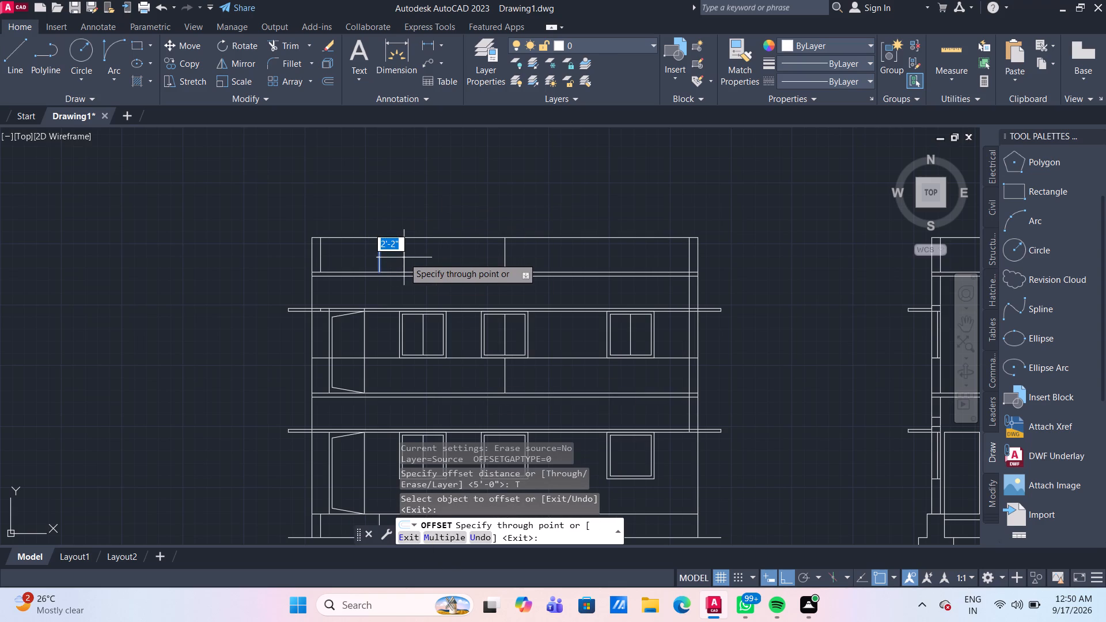
type("3\"")
key("Return")
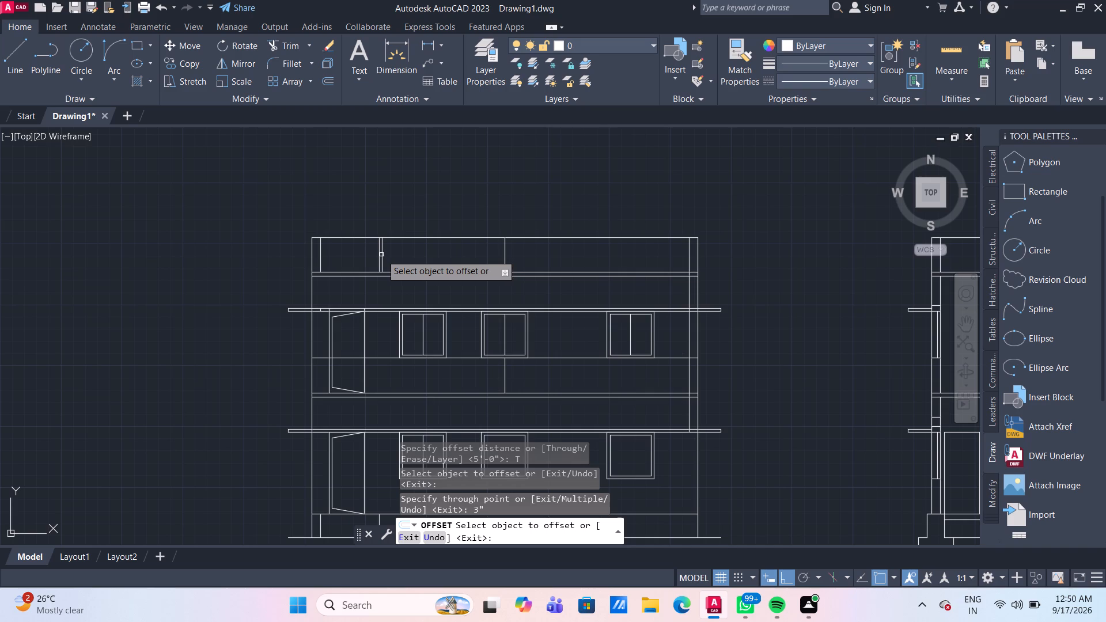
Offset the inner line of the parapet's first 3" divider 5' toward the middle, and offset the new line 3" further to form a second divider.
left_click_drag(381, 255, 389, 255)
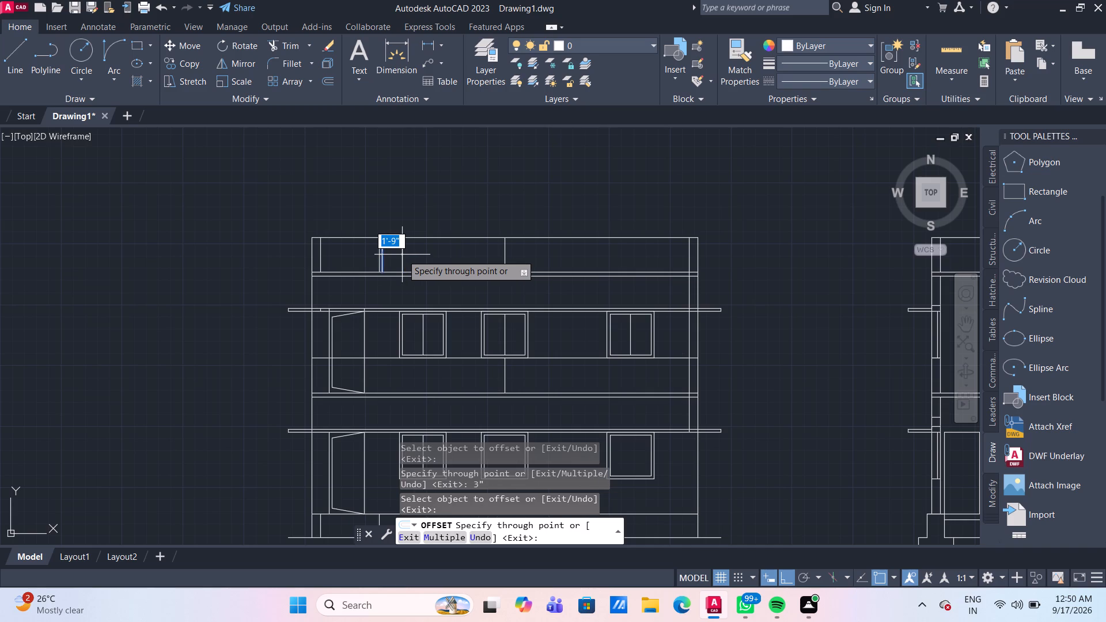
key("5")
key("apostrophe")
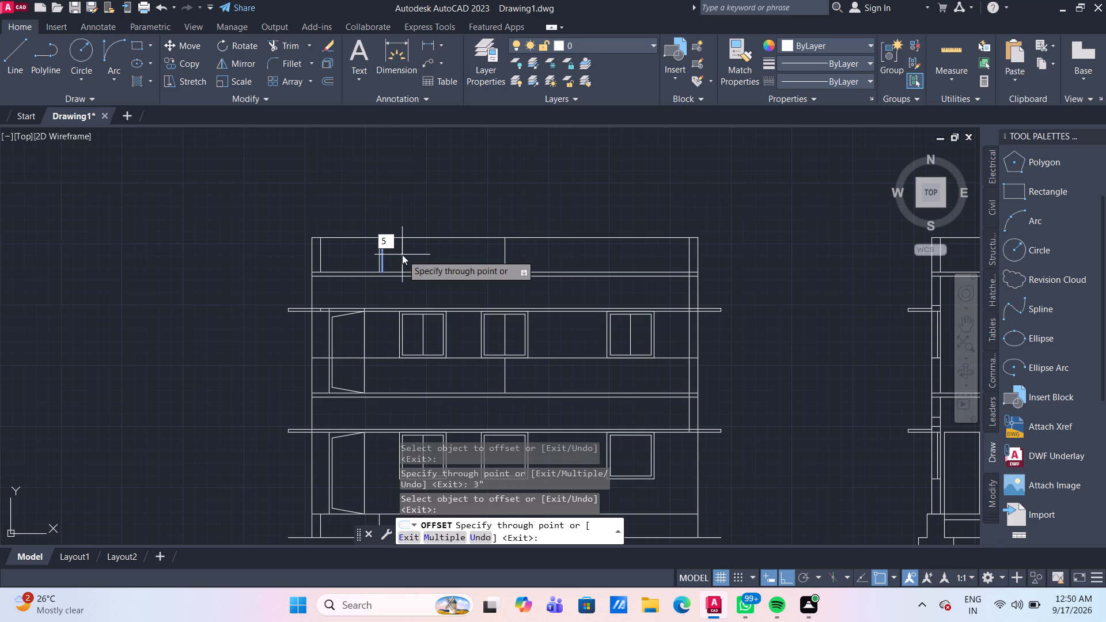
key("Return")
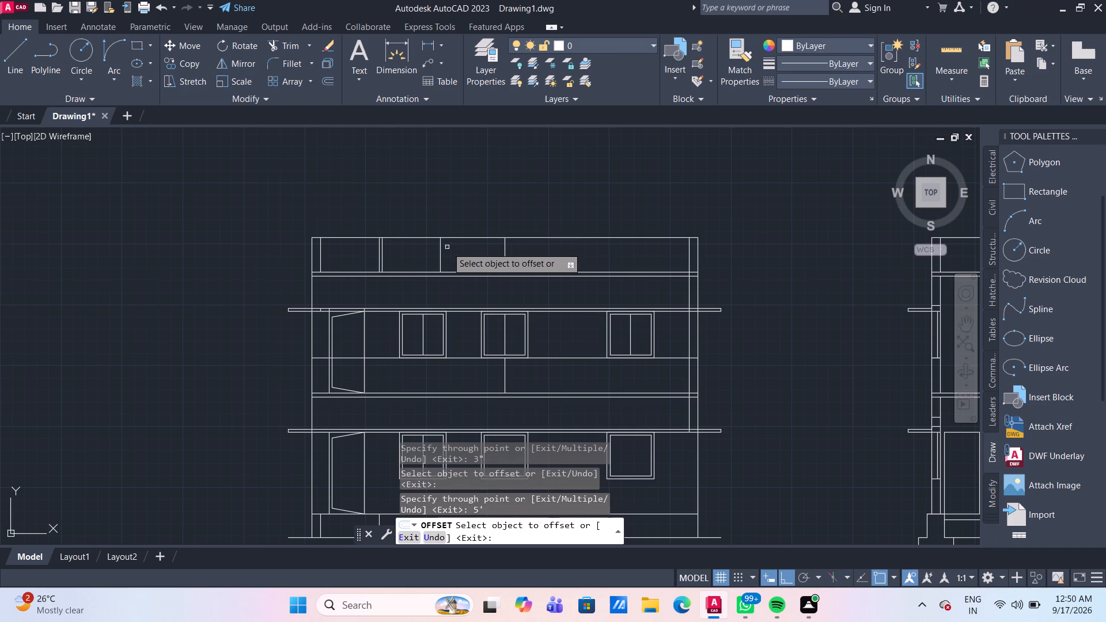
left_click(439, 254)
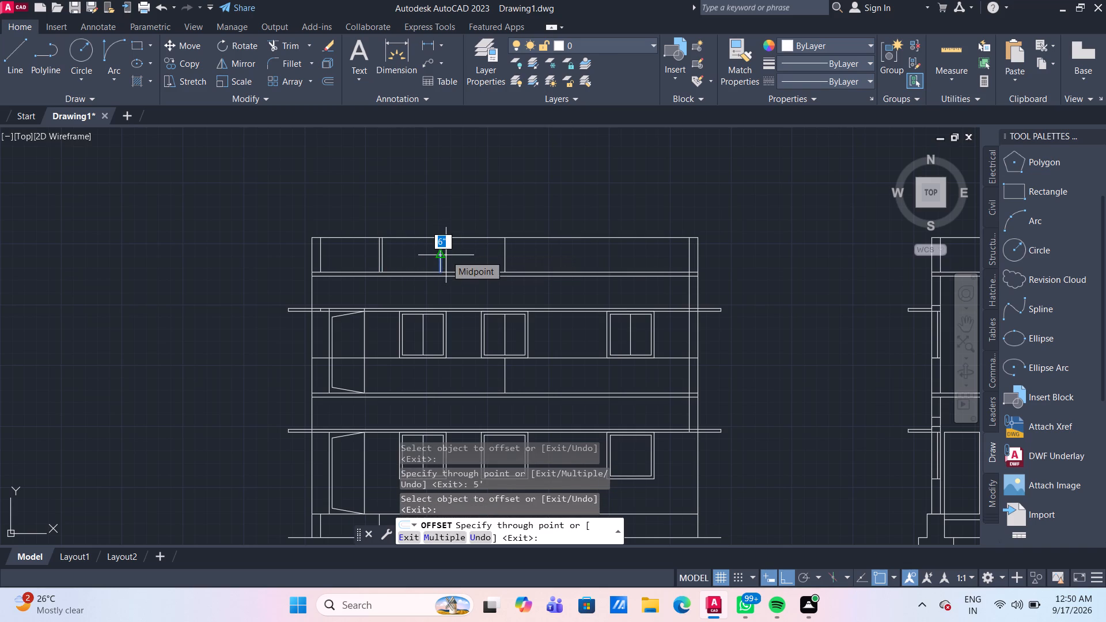
type("3\"")
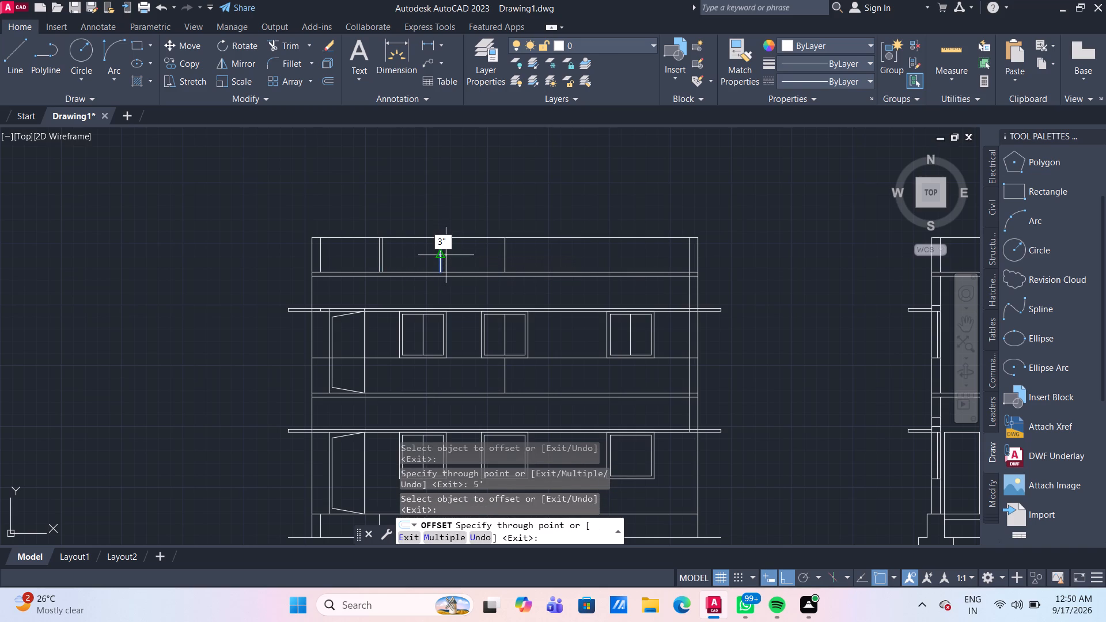
key("Return")
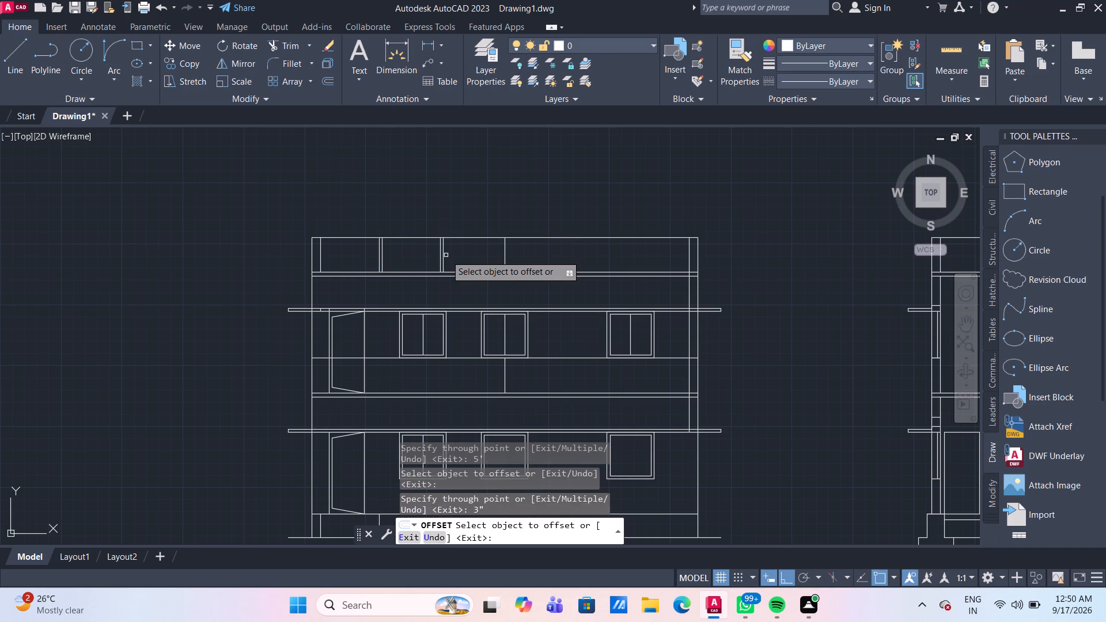
Offset the second divider's inner line 5' toward the middle, and offset the parapet's existing middle line 3" away from the door-side end.
left_click_drag(443, 256, 449, 257)
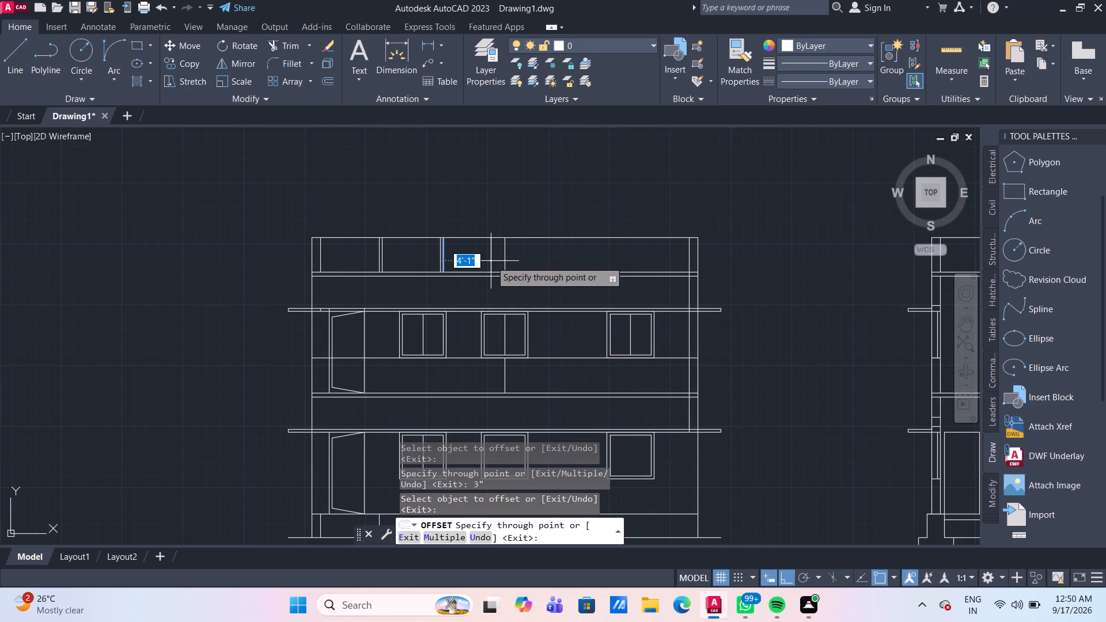
type("5'")
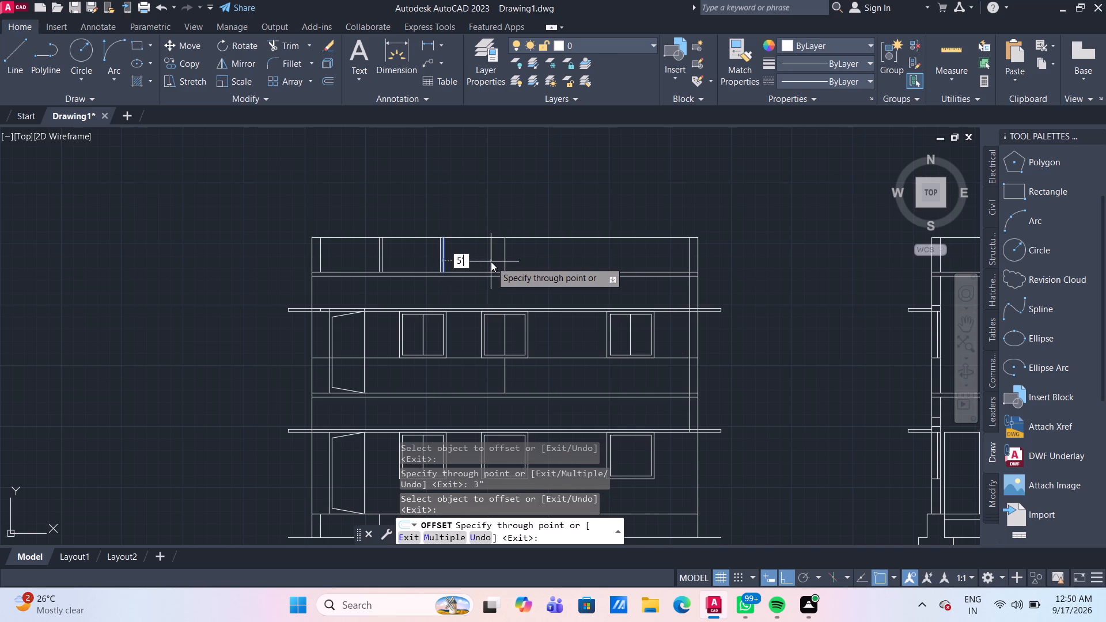
key("Return")
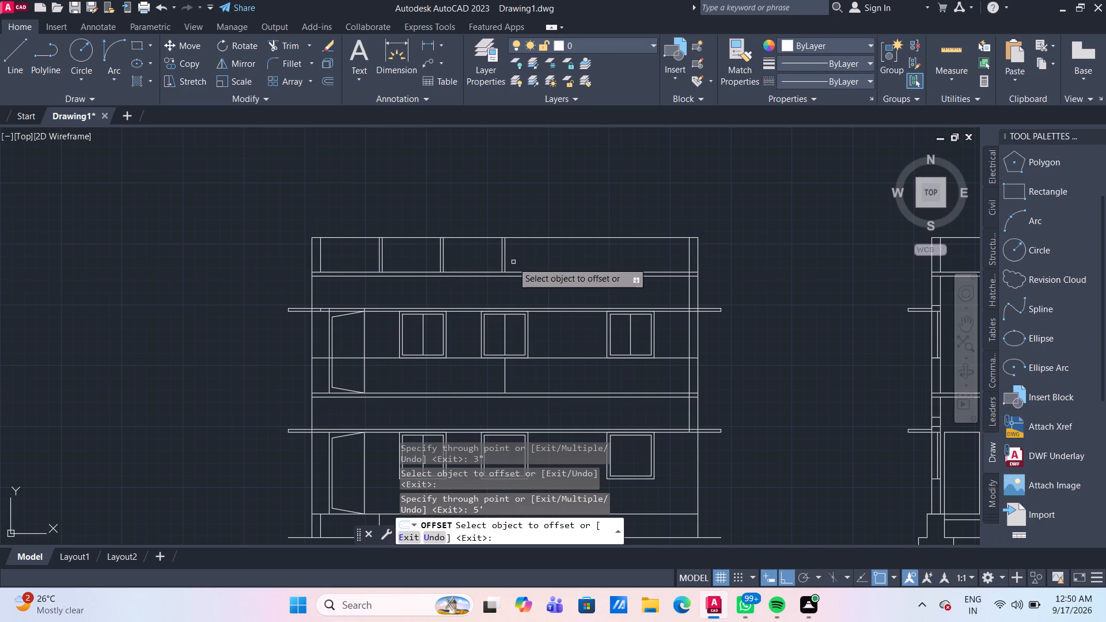
left_click(505, 259)
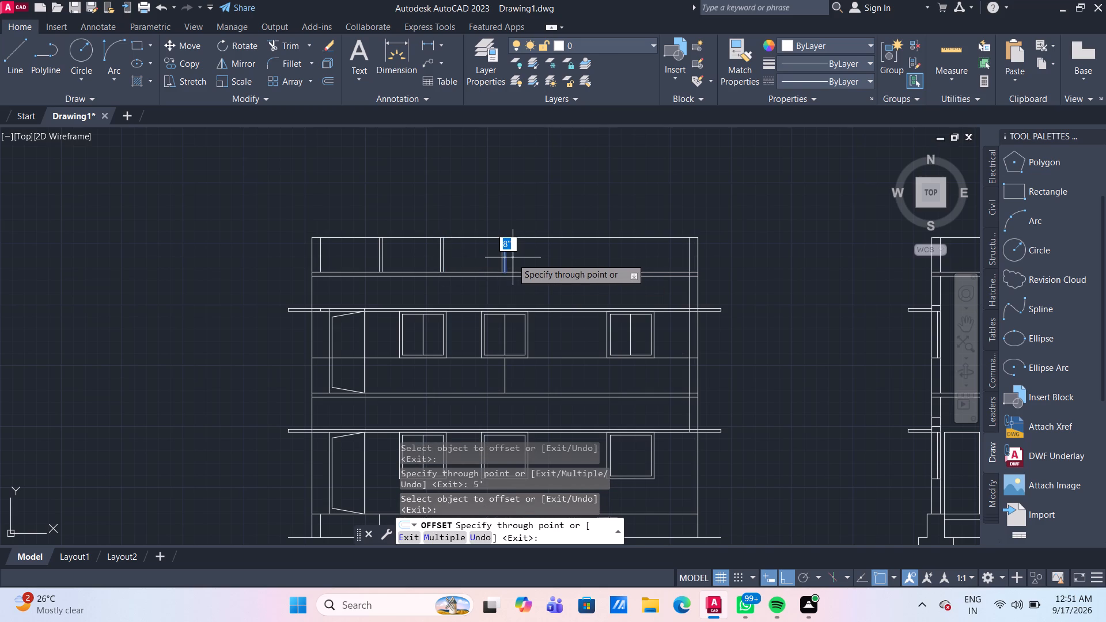
type("3\"")
key("Return")
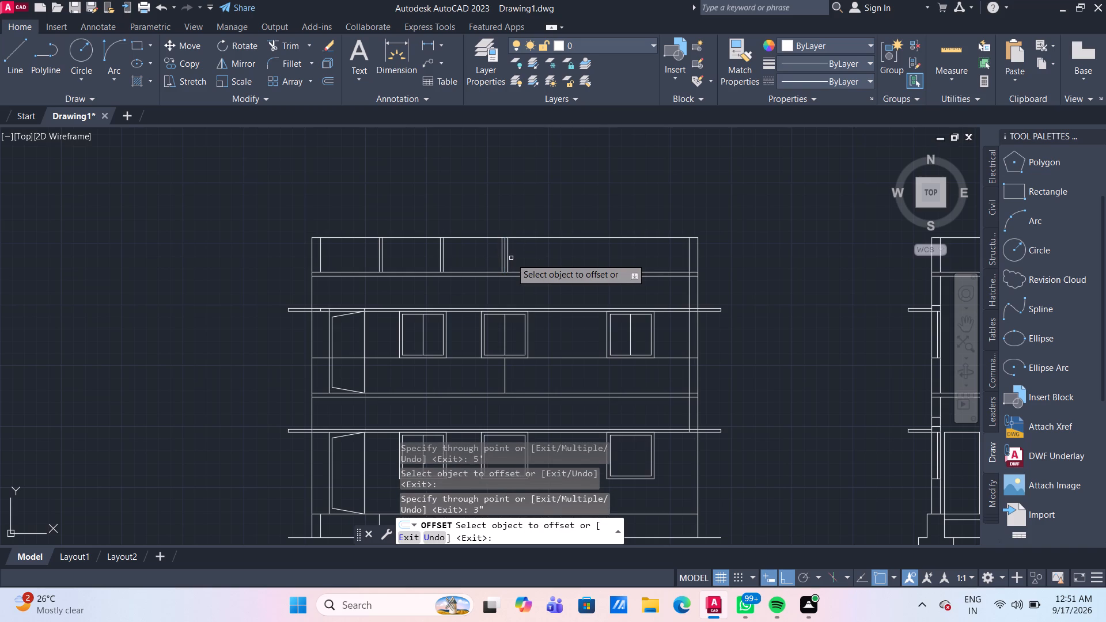
Offset the outermost line of the middle divider 5' toward the parapet's far end, and offset the new line 3" further.
left_click(507, 257)
type("5'")
key("Return")
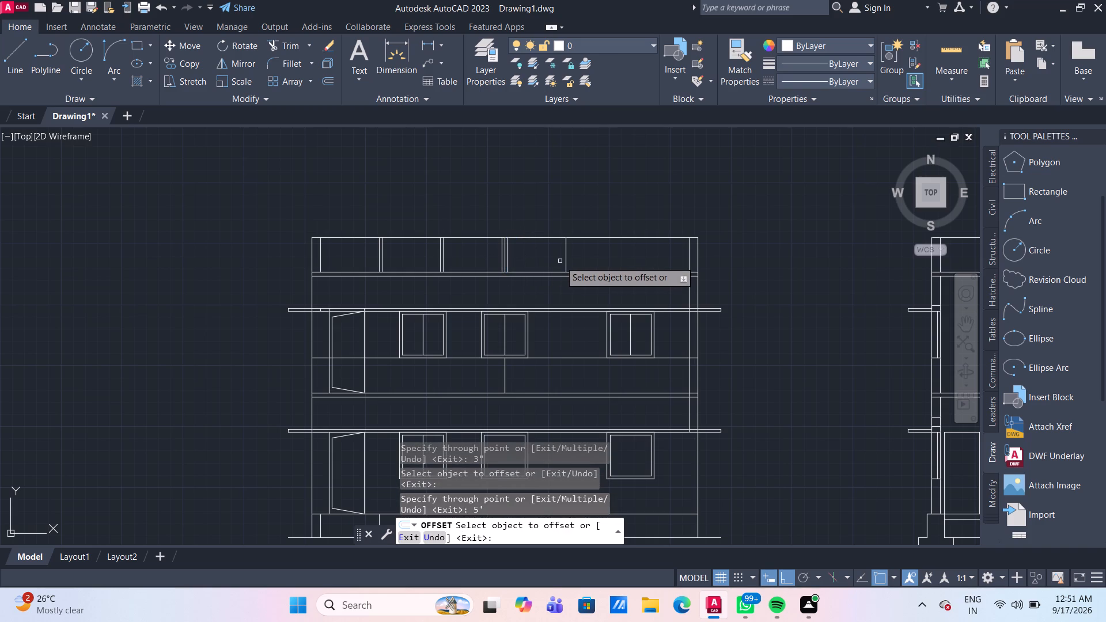
left_click(565, 259)
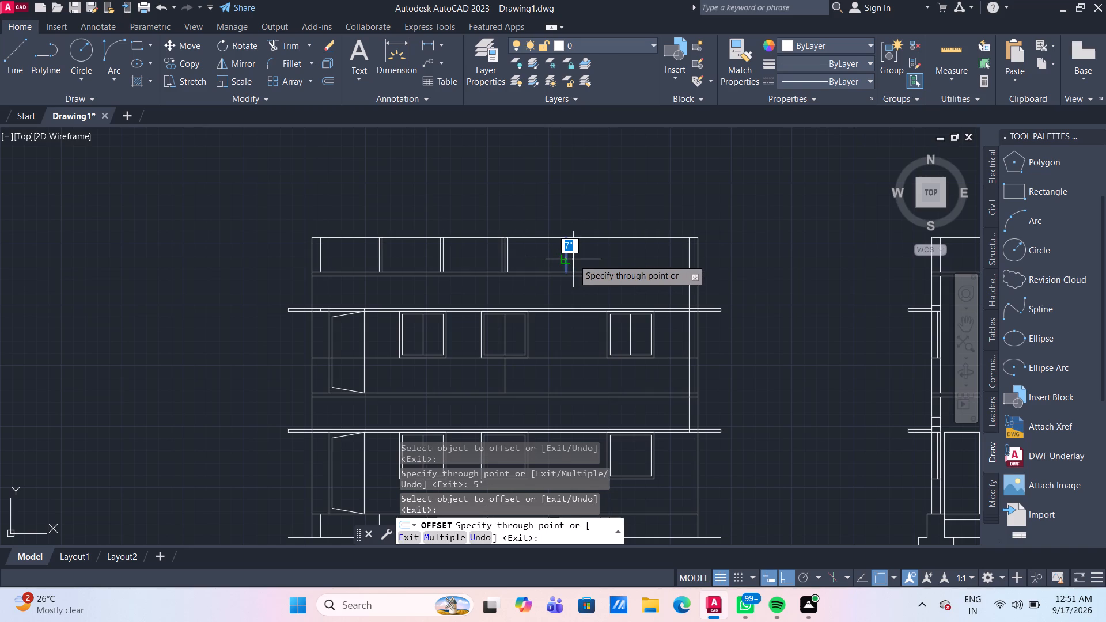
type("3\"")
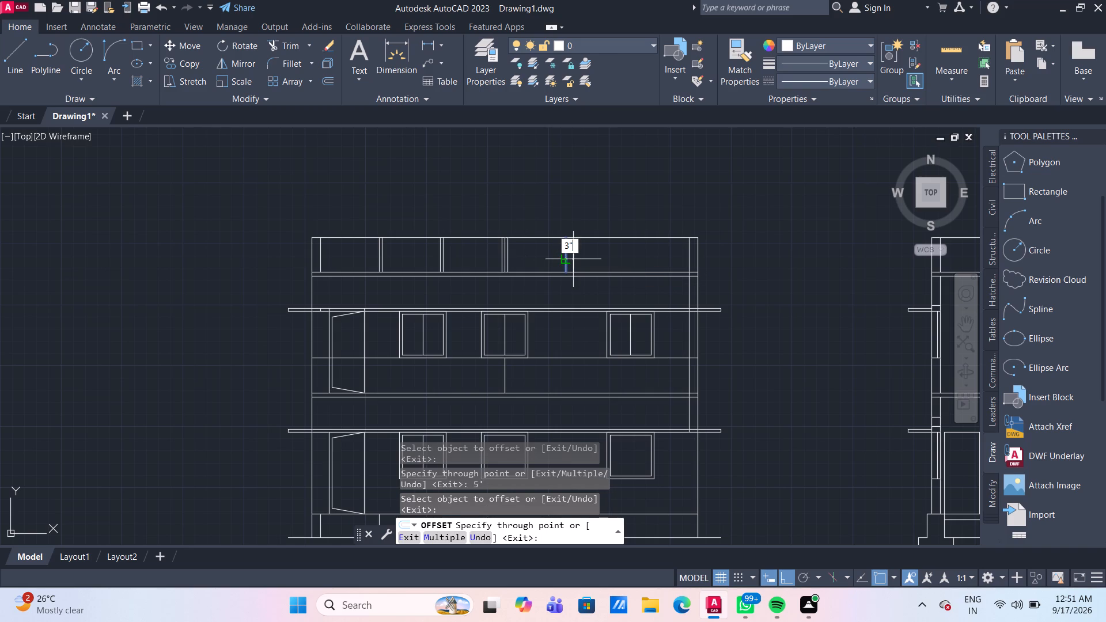
key("Return")
Offset the newest divider's far-side line 5' toward the parapet's far end, and offset the new line 3" further to form the last divider.
left_click_drag(569, 253, 579, 253)
type("5'")
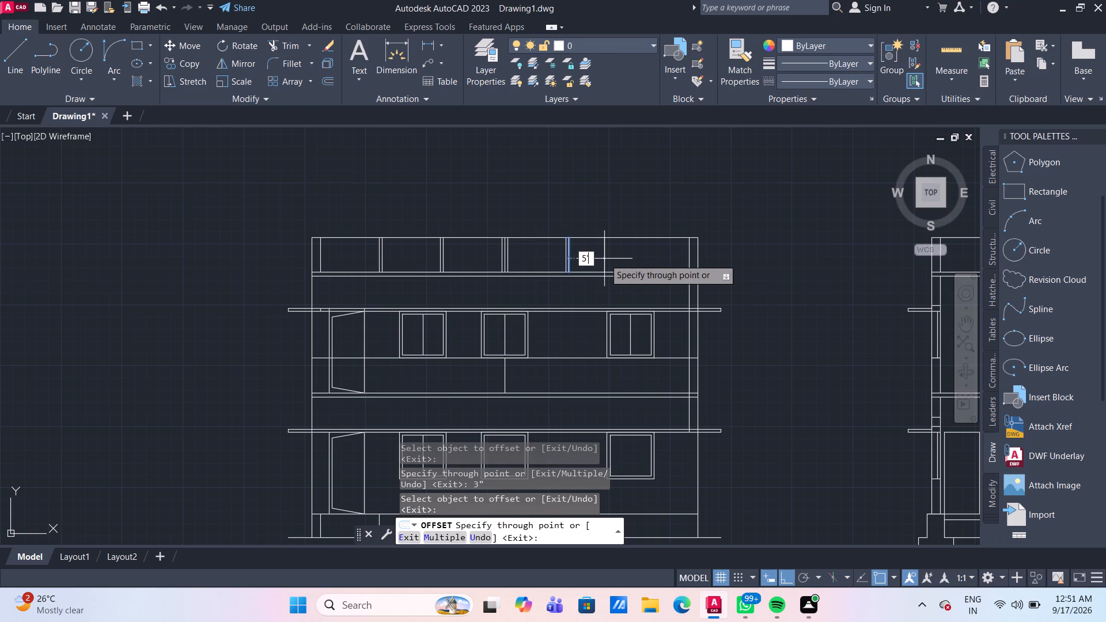
key("Return")
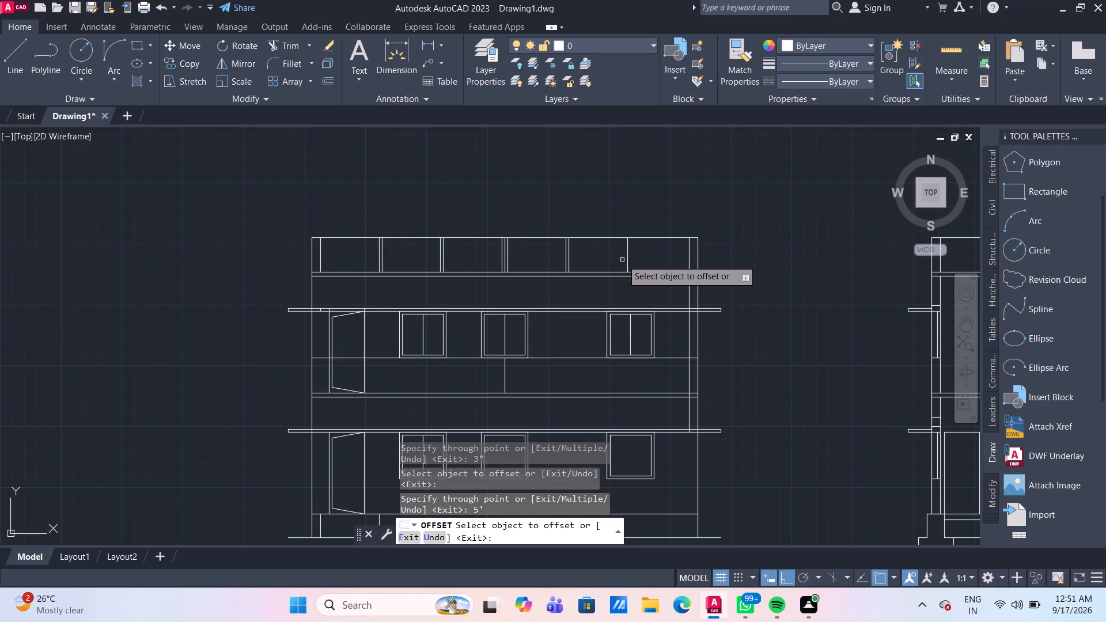
left_click(626, 257)
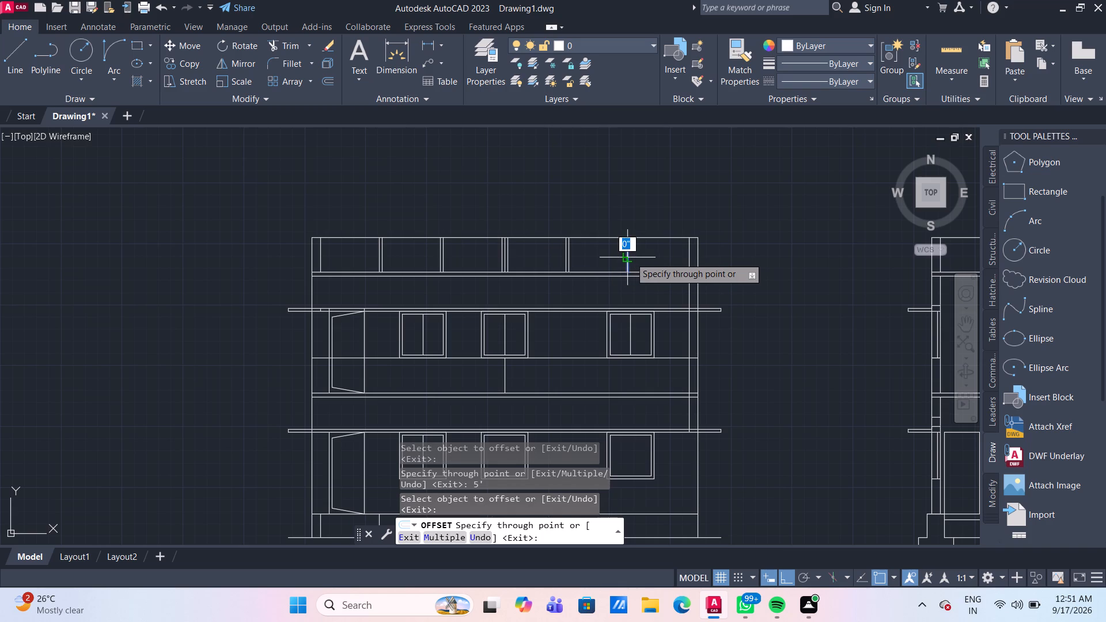
type("3\"")
key("Return")
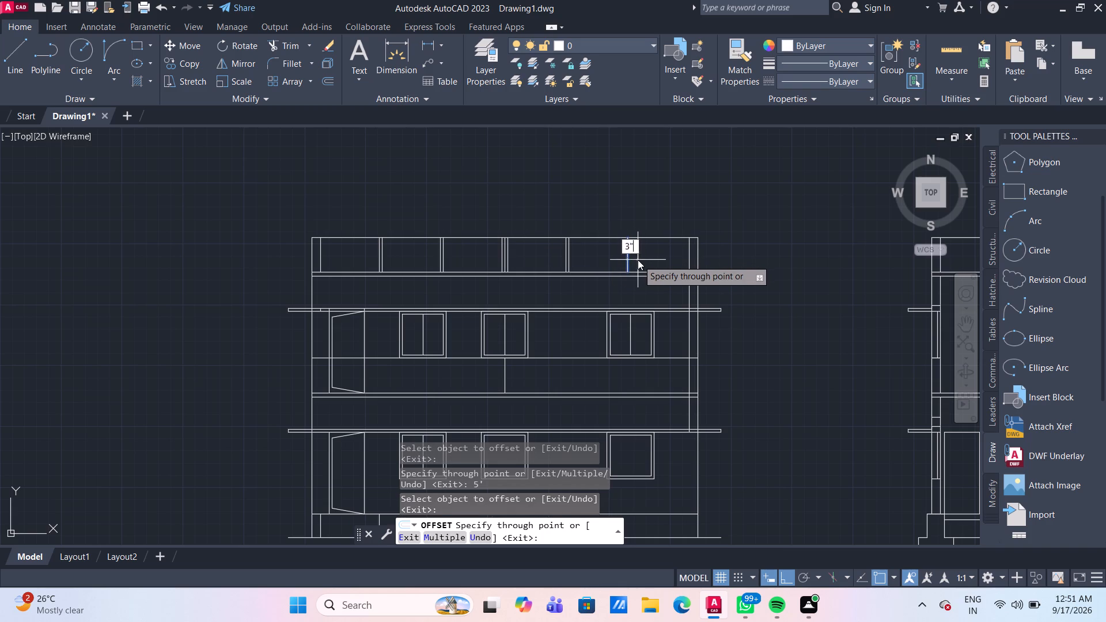
key("Escape")
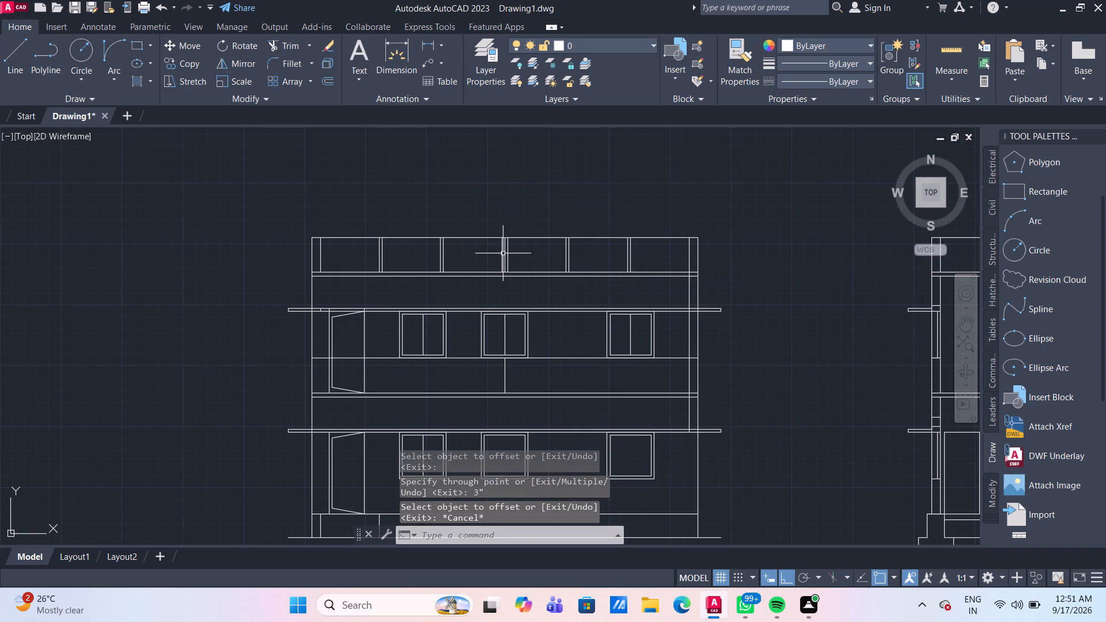
Erase the centre line of the three closely spaced vertical lines in the parapet's middle divider.
scroll(510, 253, "up", 2)
left_click(495, 254)
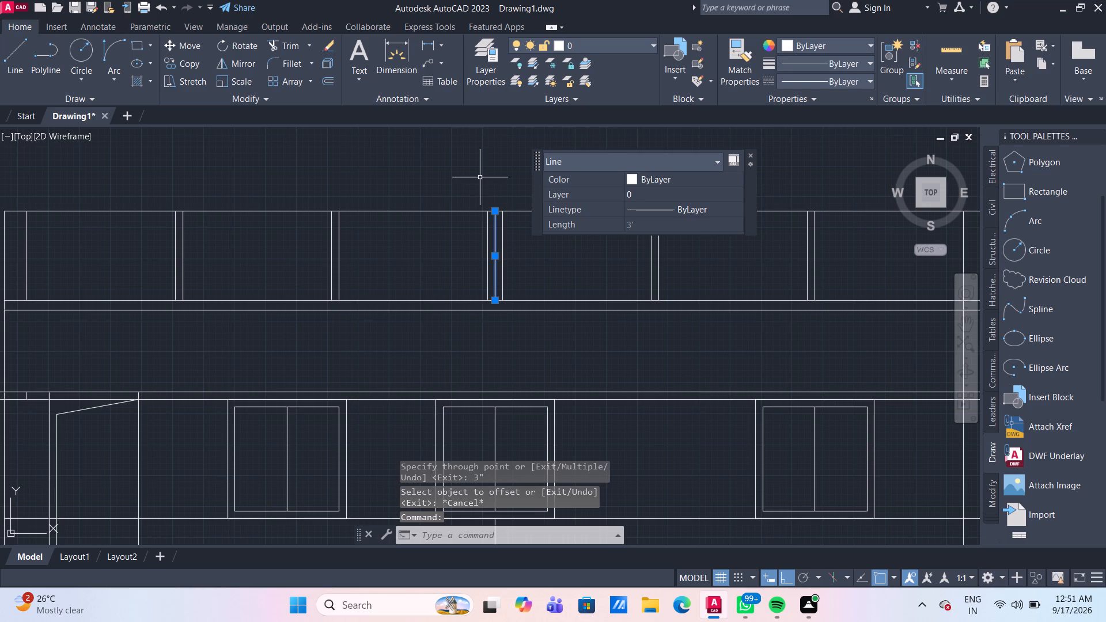
key("Delete")
Draw two crossing diagonal lines between the opposite corners of the first parapet panel at the door-side end.
scroll(480, 177, "down", 2)
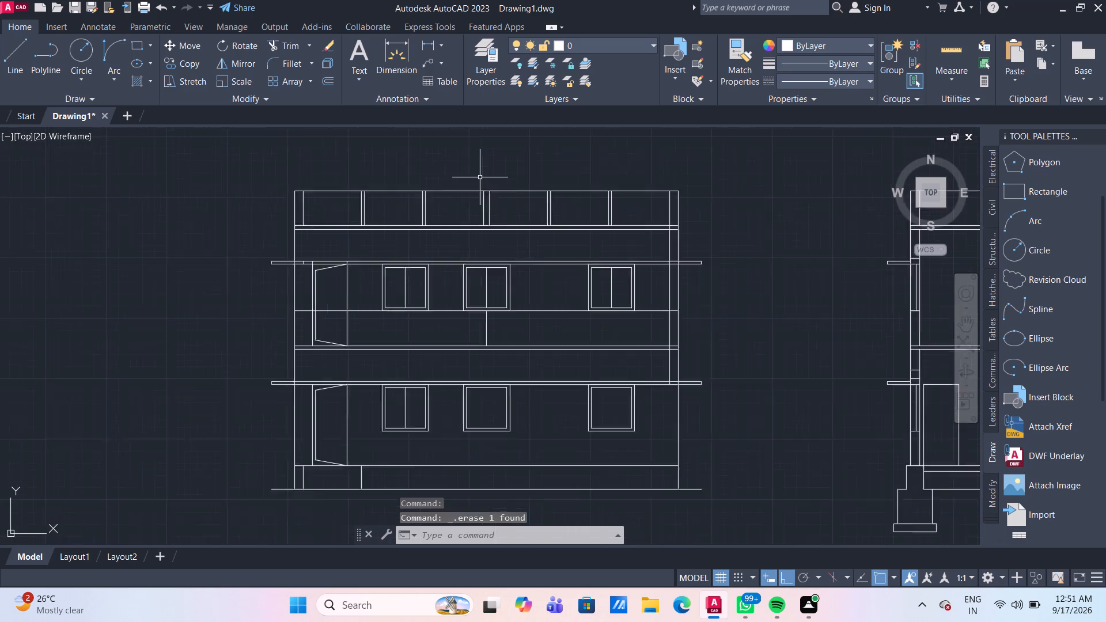
scroll(480, 177, "down", 1)
scroll(469, 210, "up", 1)
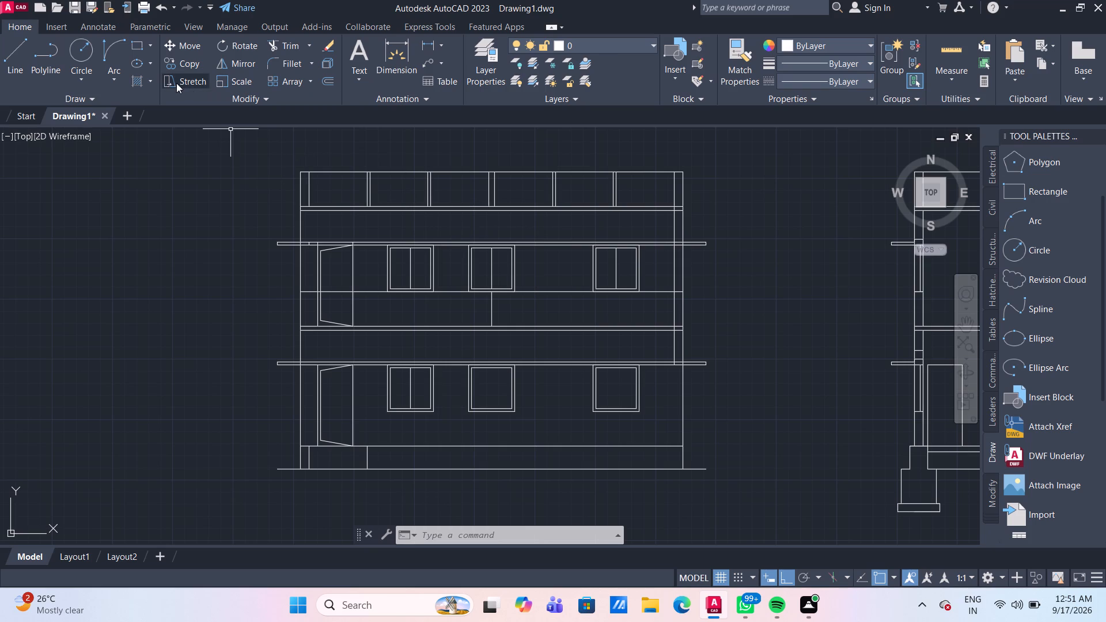
left_click(13, 51)
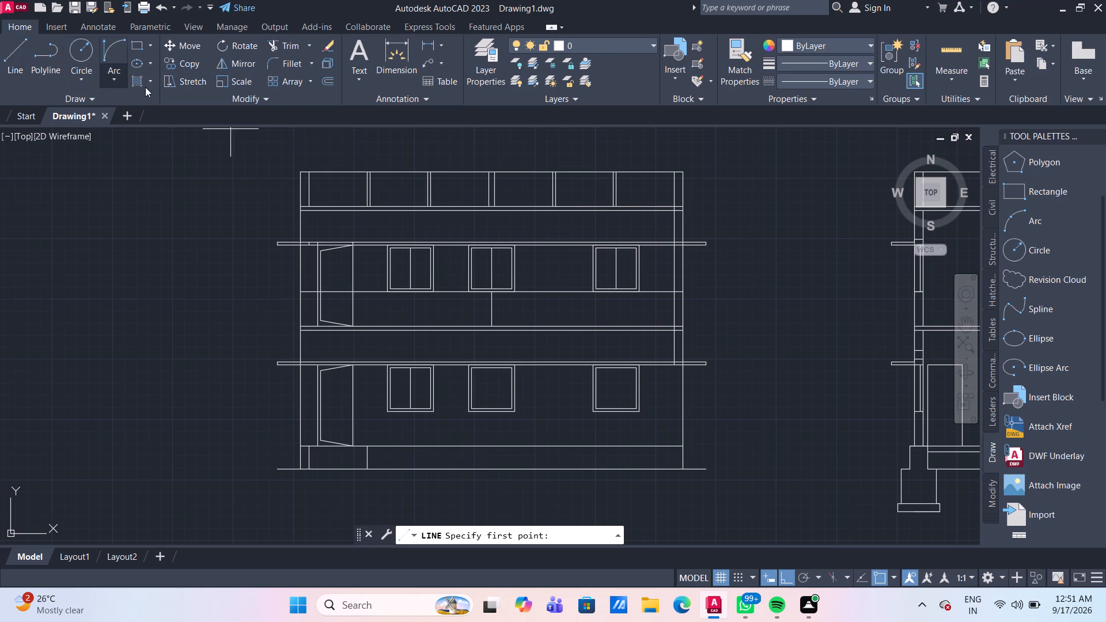
scroll(293, 151, "up", 2)
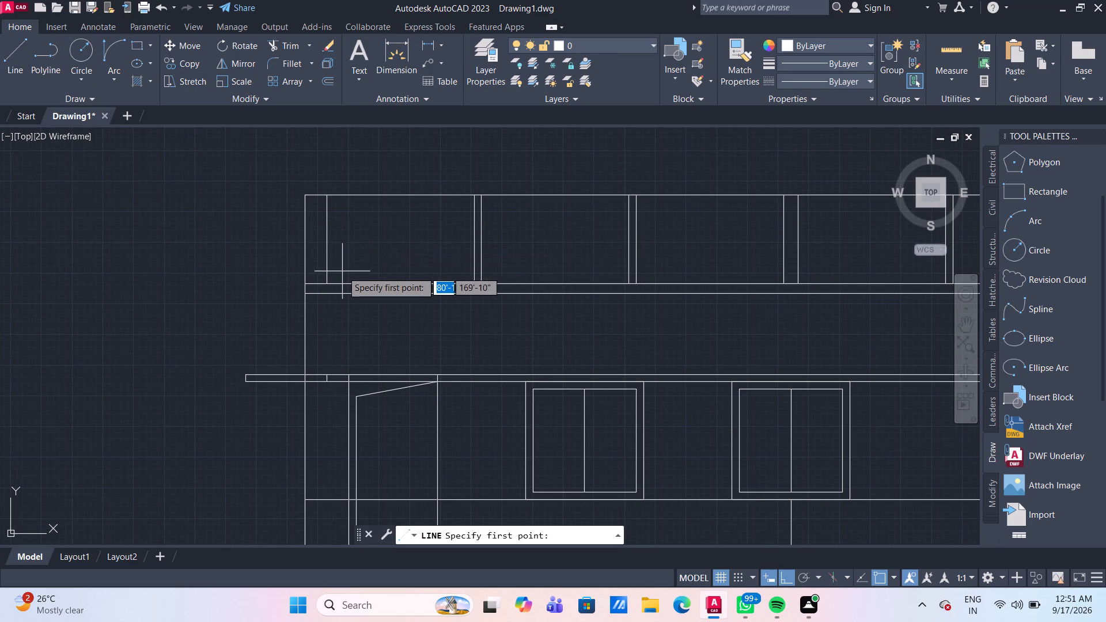
left_click_drag(328, 283, 335, 280)
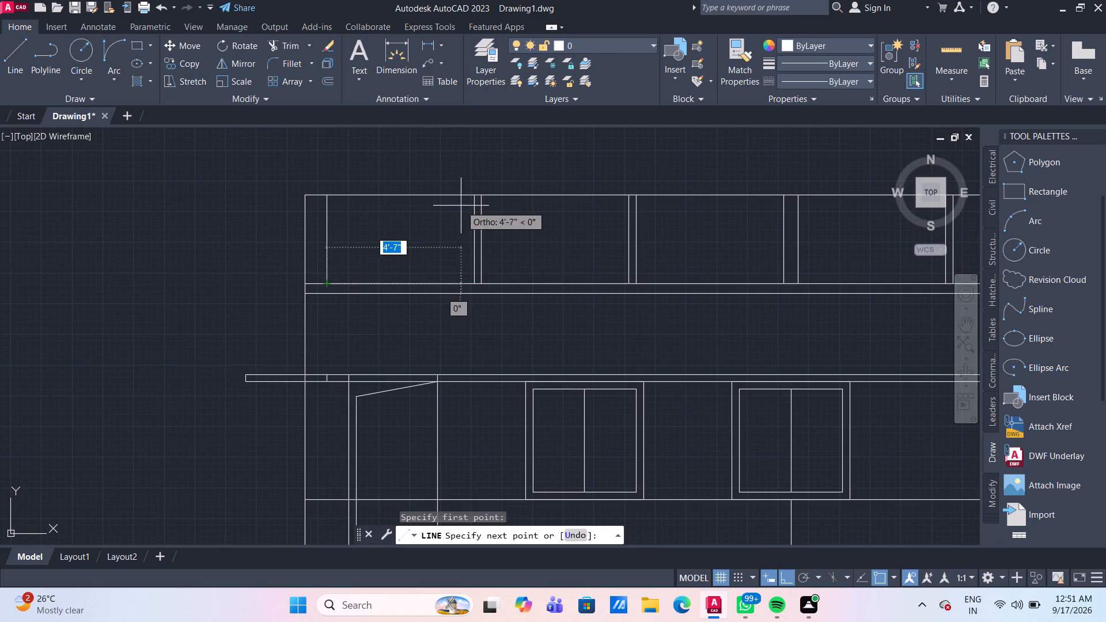
left_click(472, 199)
key("Escape")
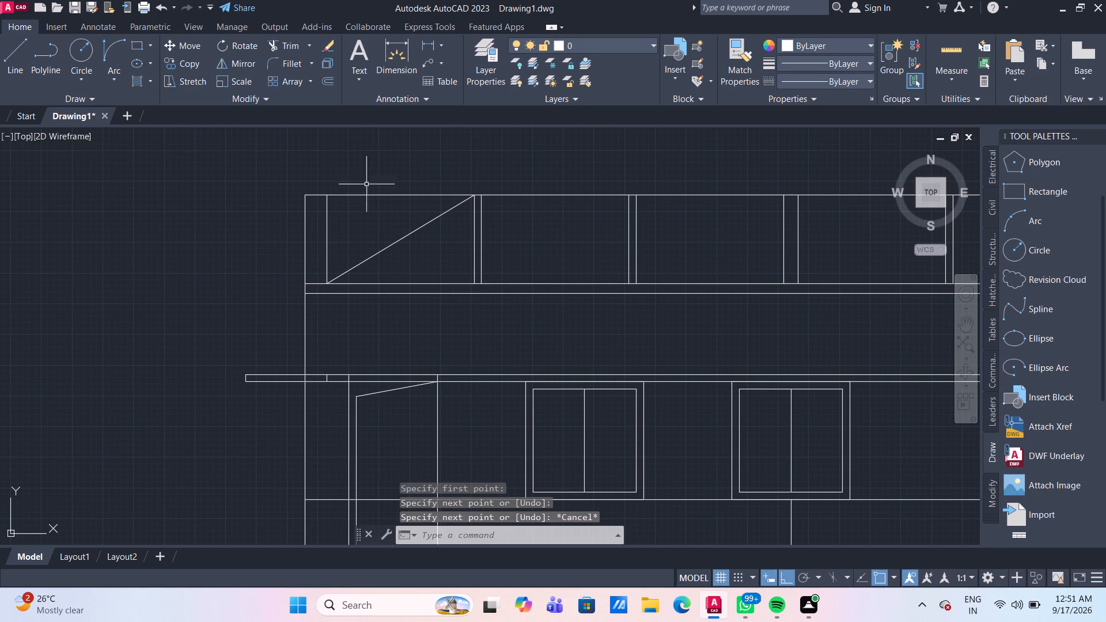
left_click(23, 47)
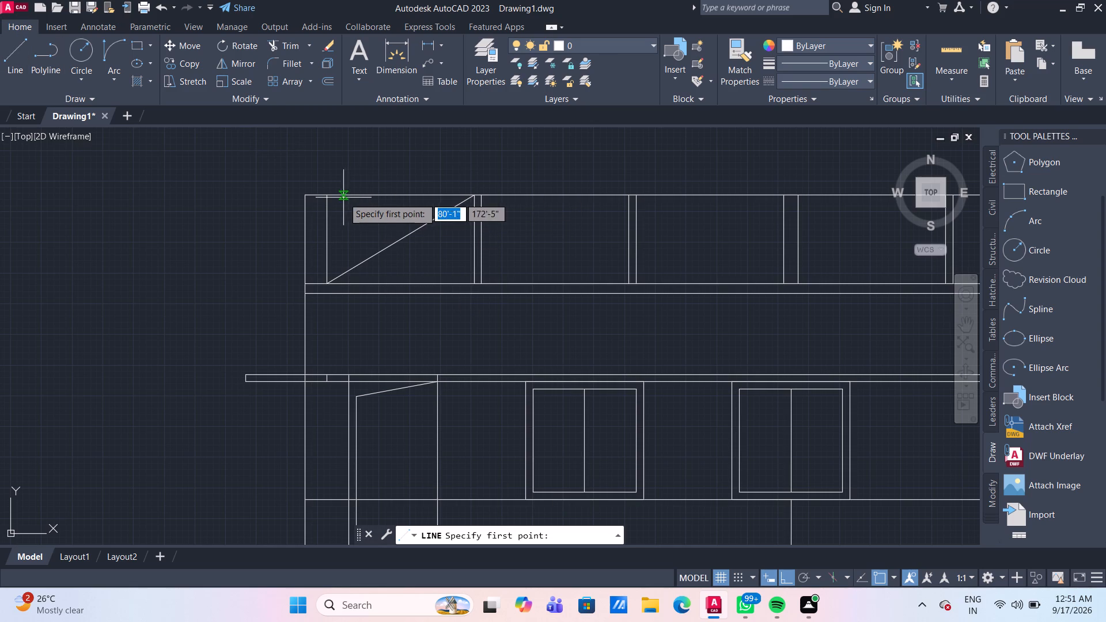
left_click(326, 196)
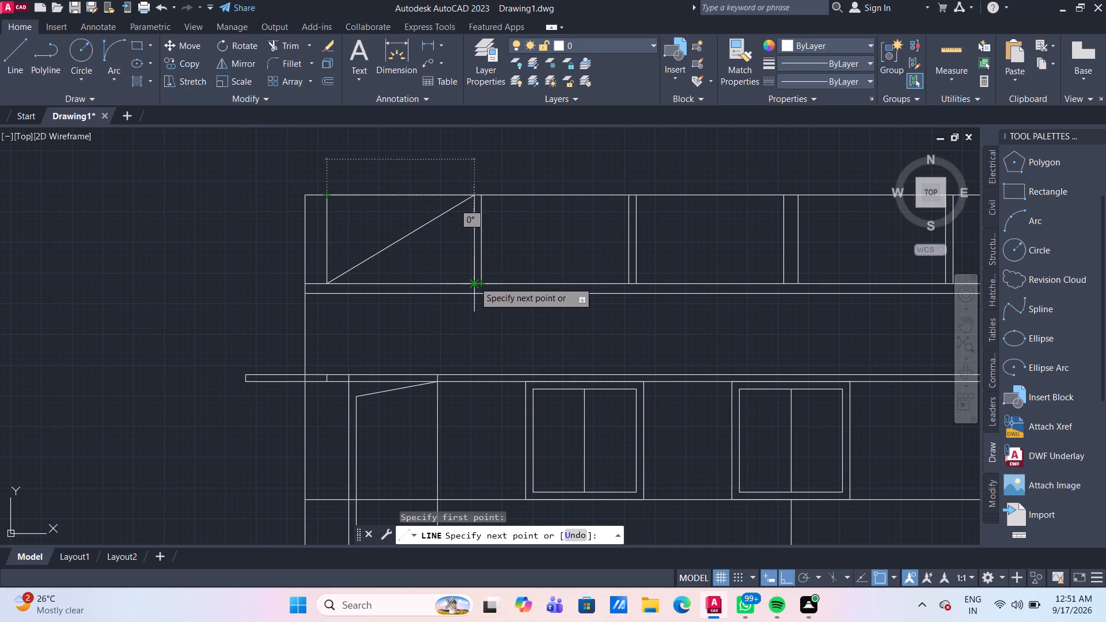
left_click(474, 282)
key("Escape")
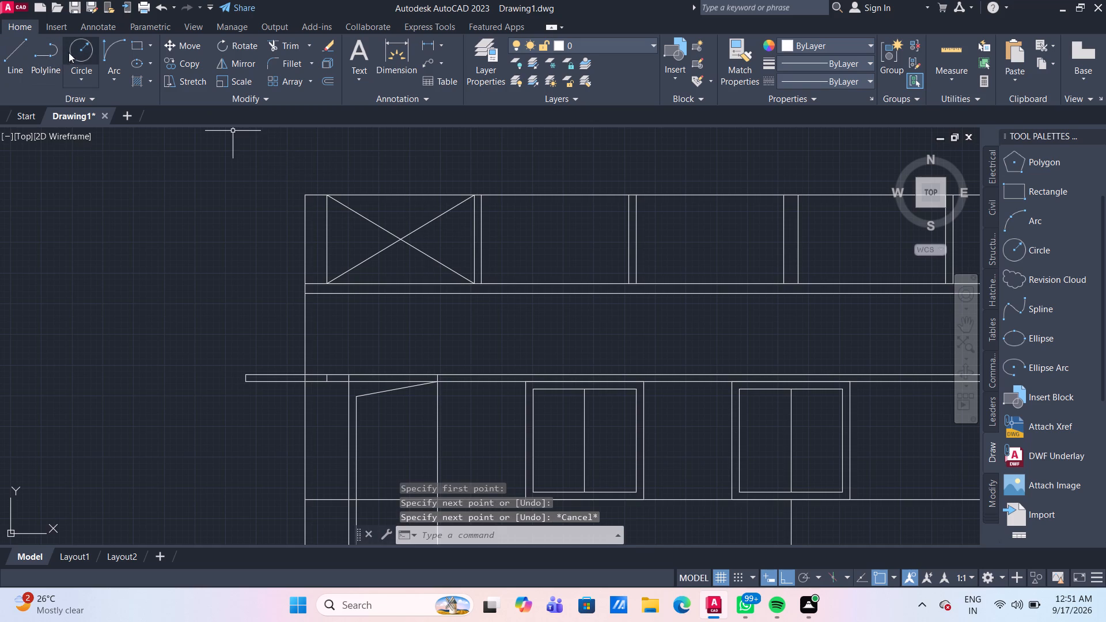
Draw a circle with a 10" radius centred on the crossing of the diagonals in the first parapet panel.
left_click(86, 49)
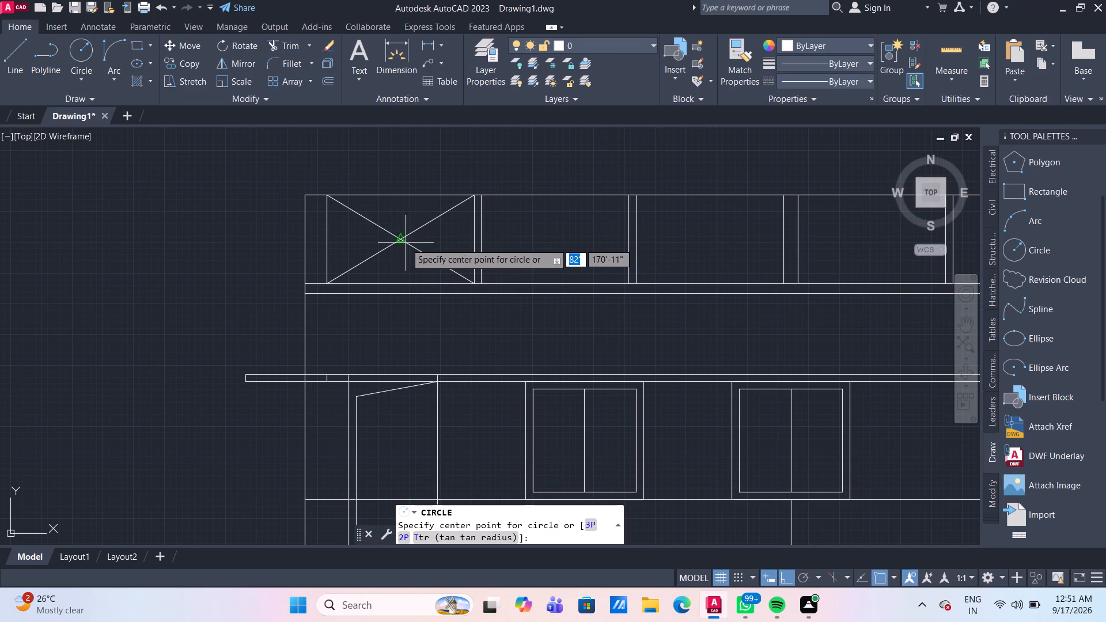
left_click(402, 244)
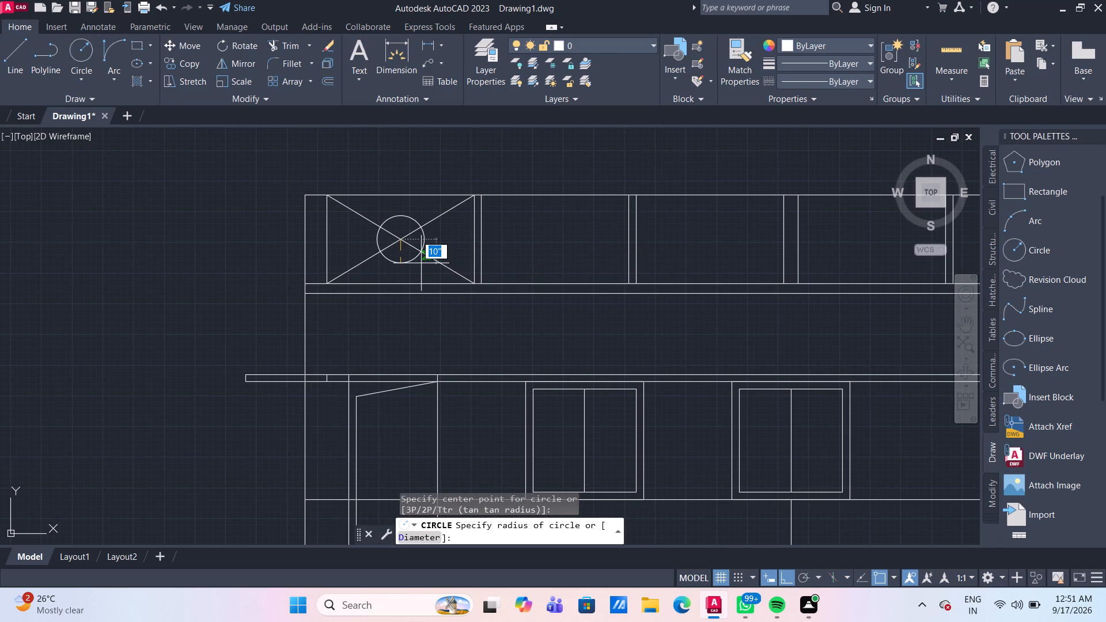
type("10")
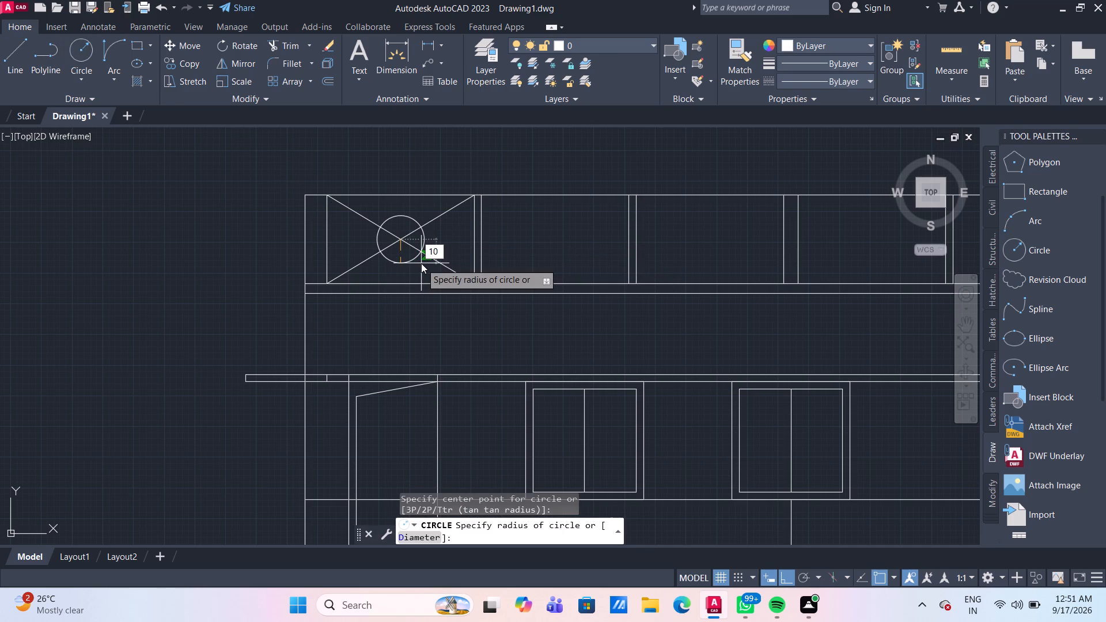
key("shift+quotedbl")
key("Return")
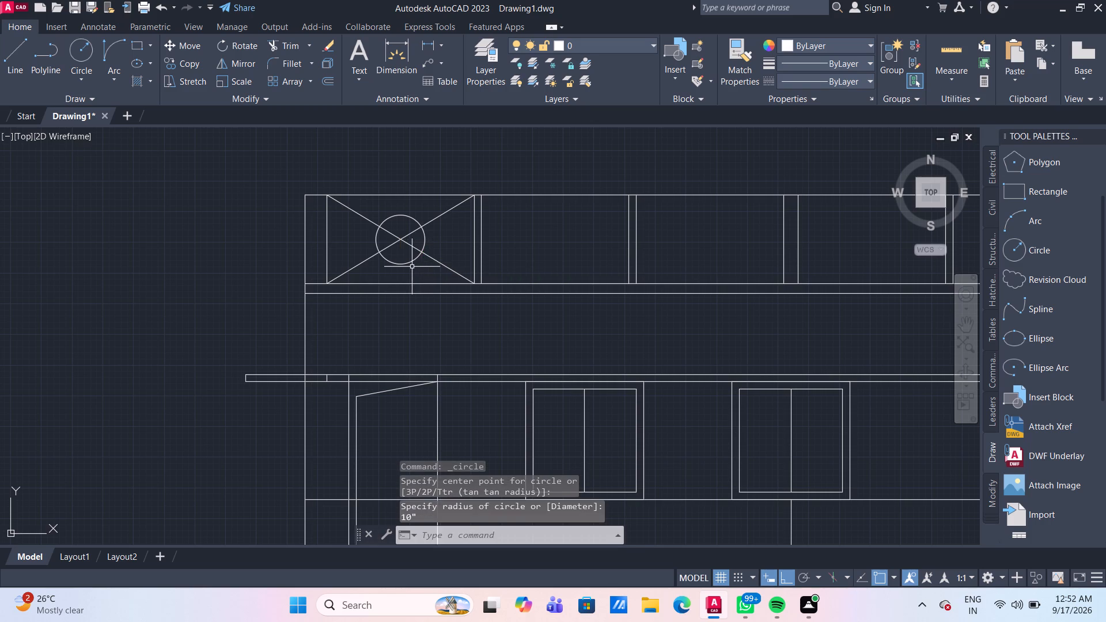
Copy the crossed diagonals and circle from the first parapet panel into the other five panels.
left_click_drag(437, 267, 422, 255)
left_click(372, 217)
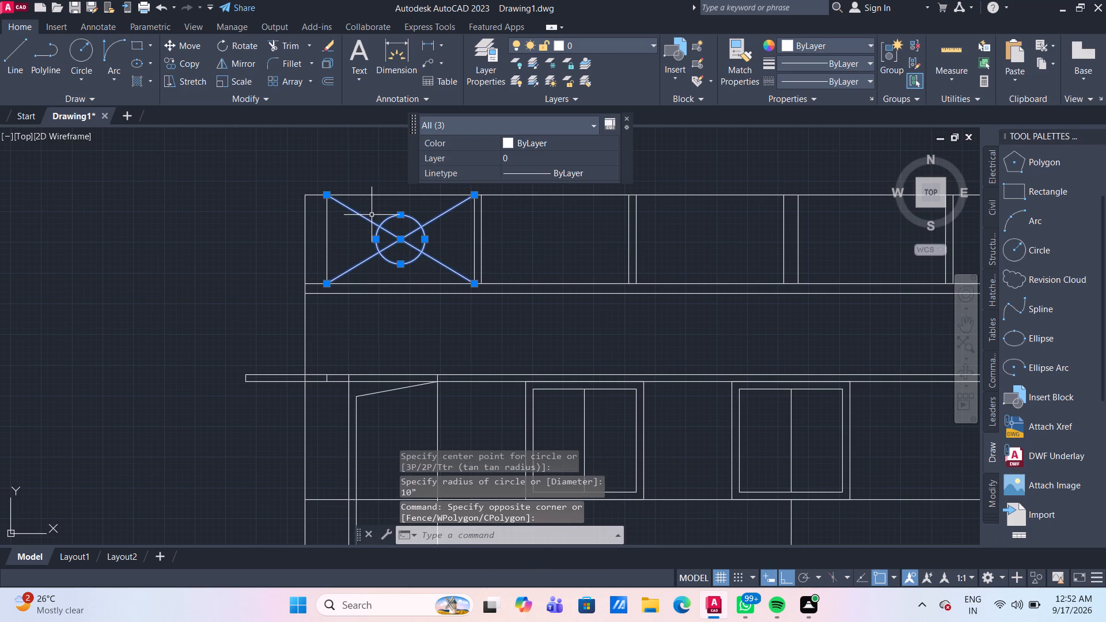
type("CO")
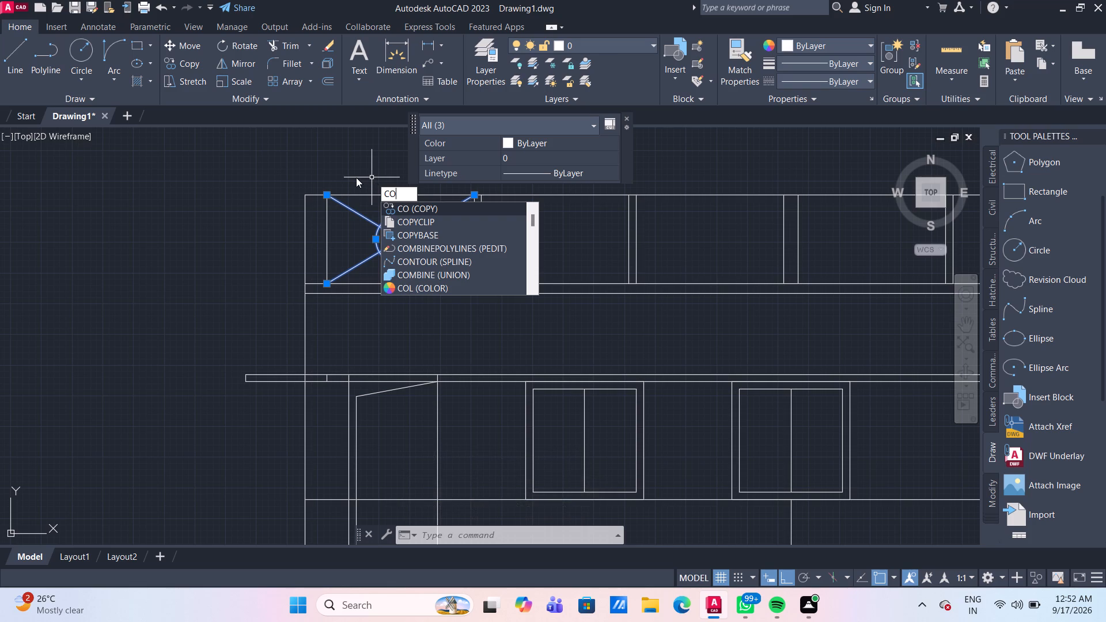
key("Return")
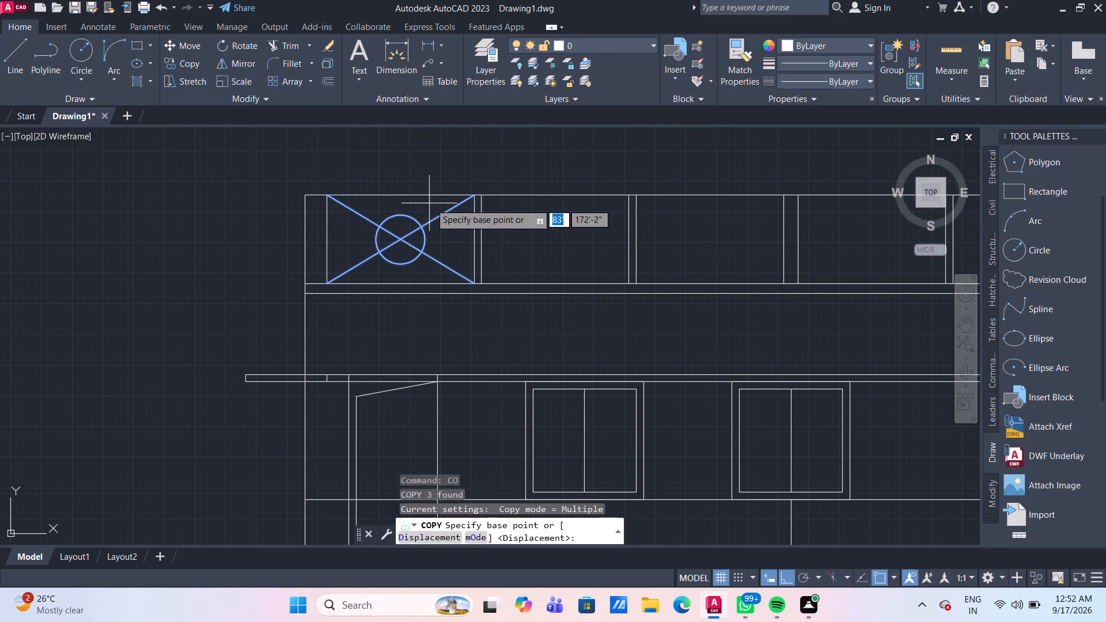
scroll(469, 198, "up", 2)
left_click(478, 194)
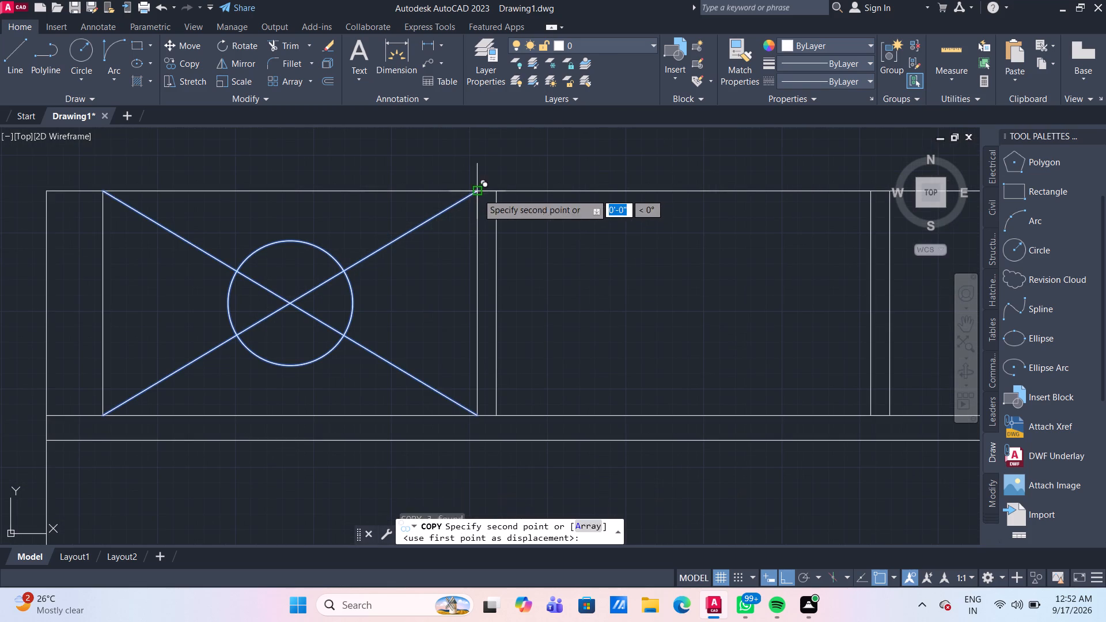
middle_click_drag(805, 251, 582, 249)
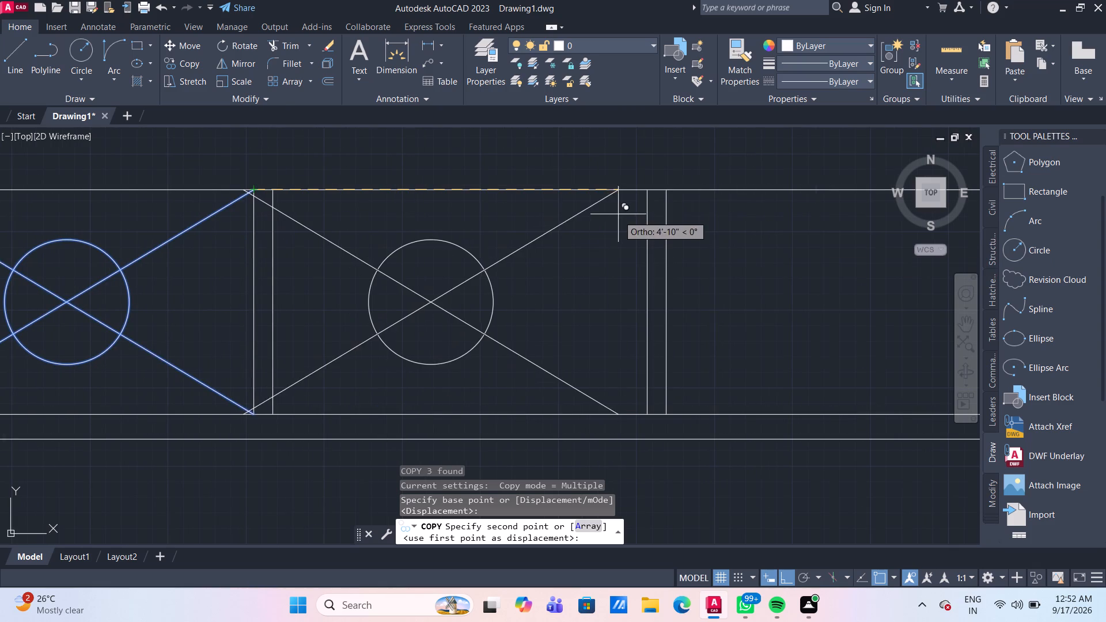
left_click_drag(643, 193, 649, 195)
middle_click_drag(825, 227, 701, 248)
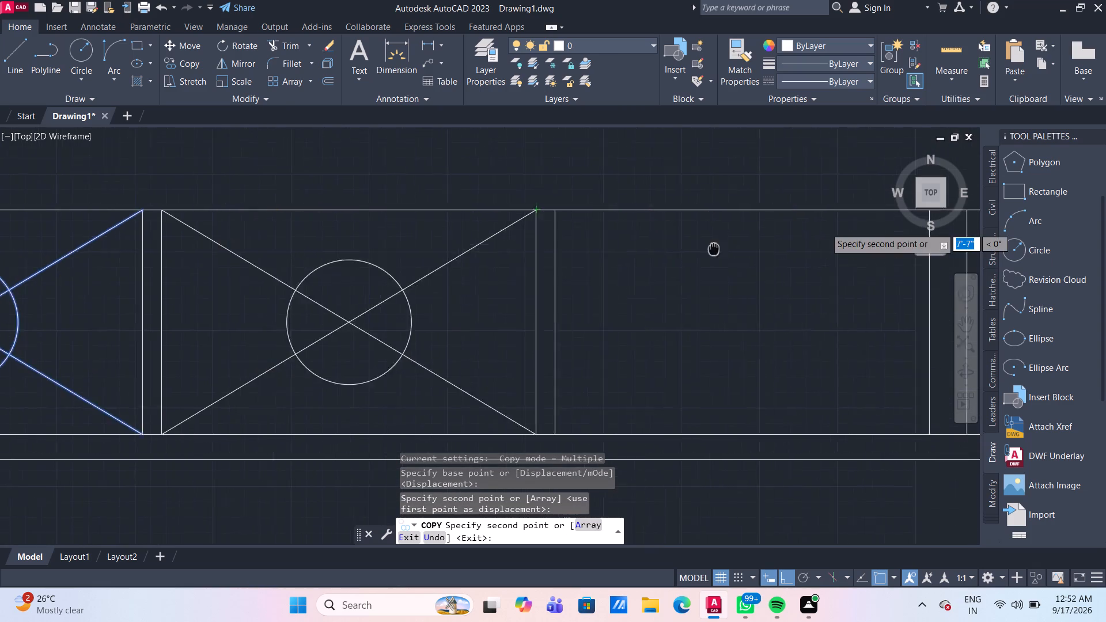
middle_click_drag(701, 248, 448, 266)
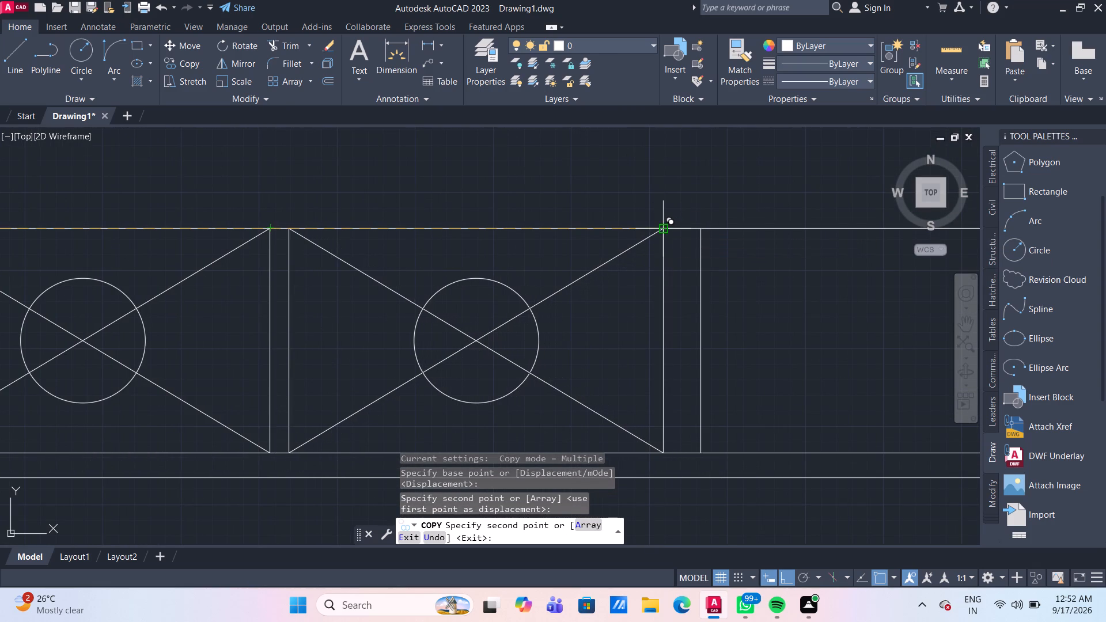
left_click(662, 232)
middle_click_drag(865, 263, 525, 263)
scroll(525, 263, "down", 1)
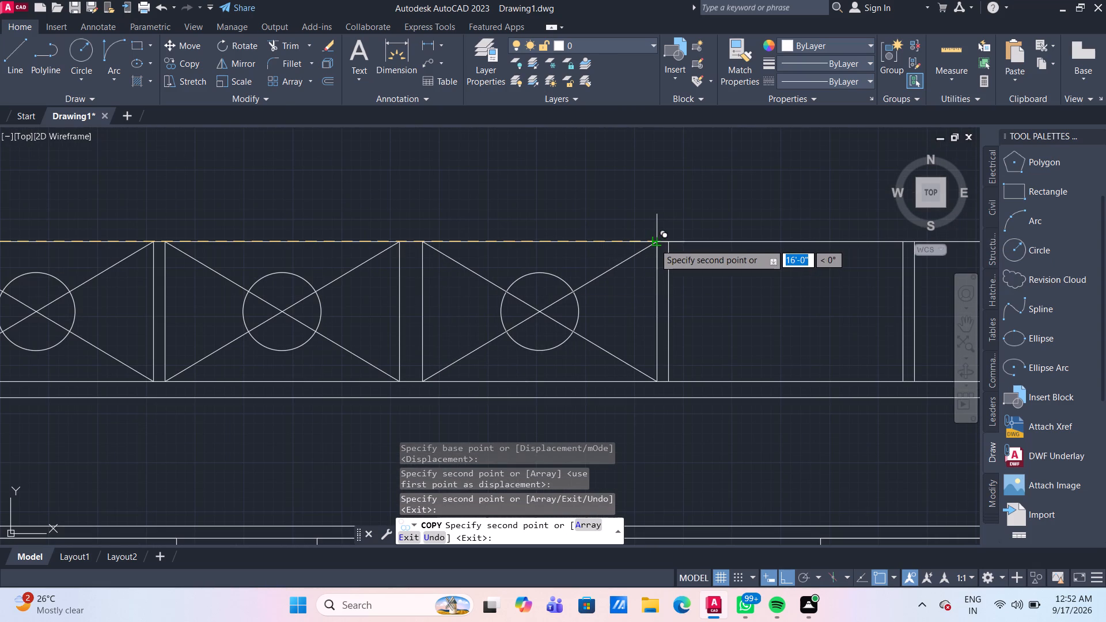
left_click(656, 244)
middle_click_drag(816, 254, 536, 271)
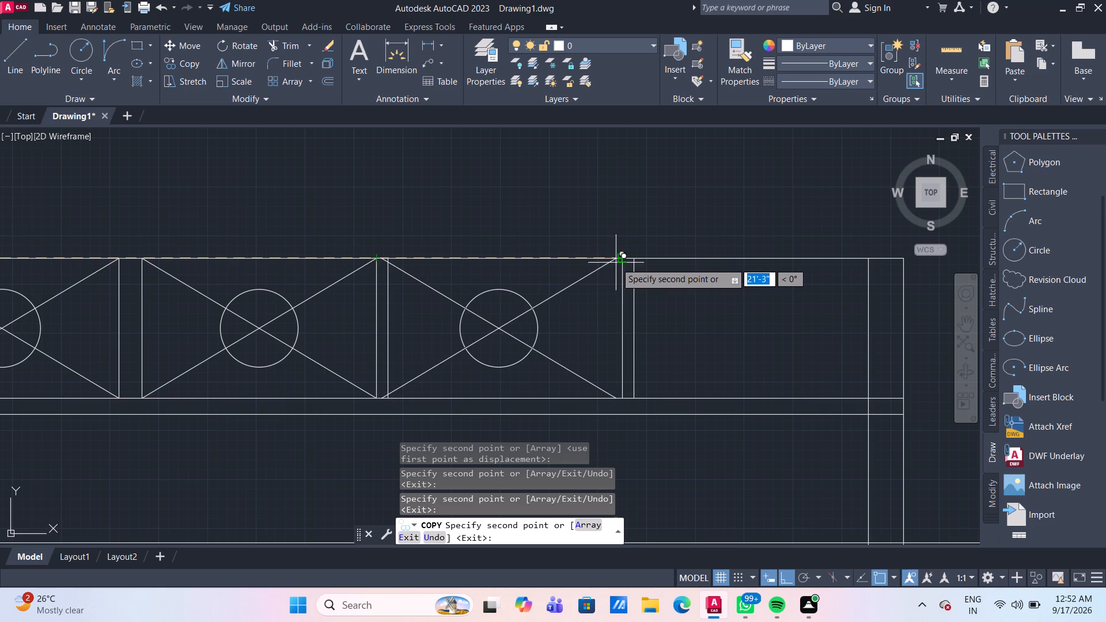
left_click(623, 262)
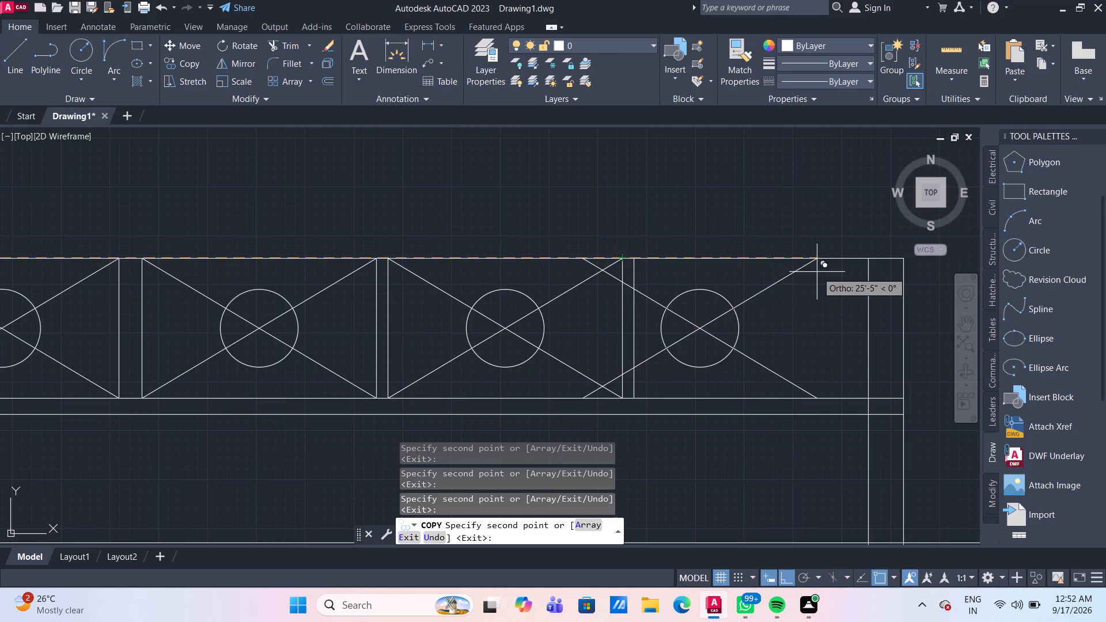
middle_click_drag(817, 272, 707, 278)
left_click(761, 268)
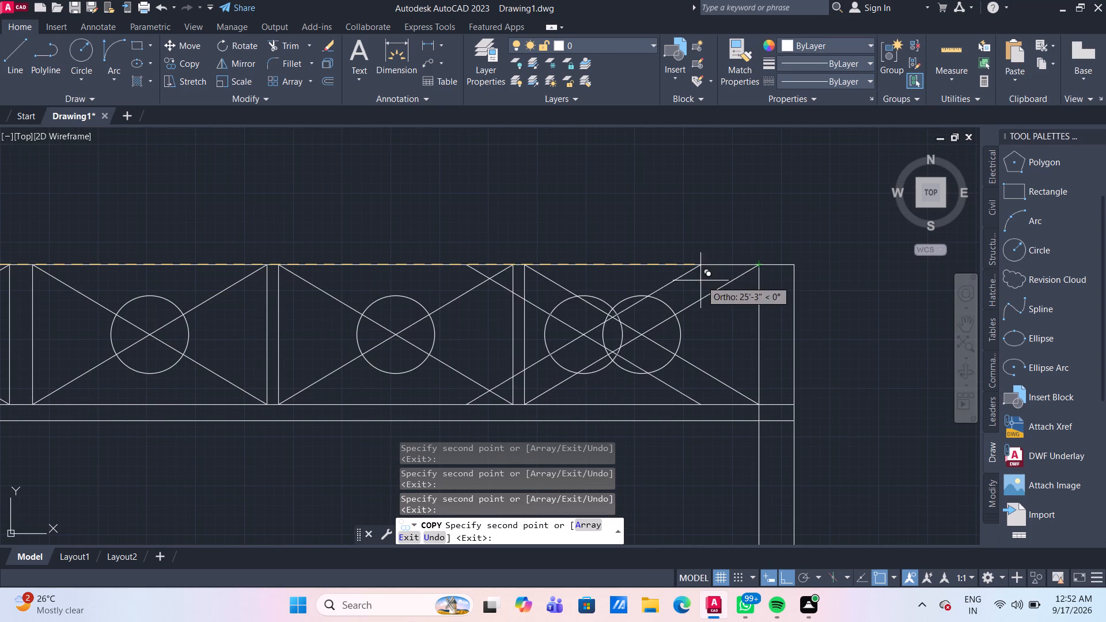
key("Escape")
scroll(741, 285, "down", 1)
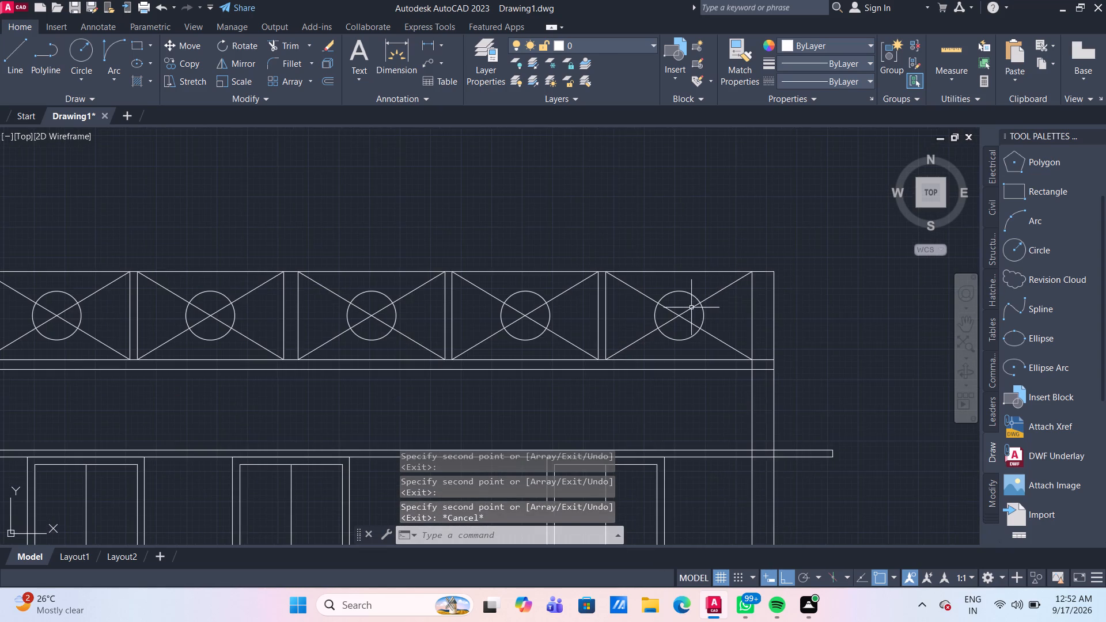
Copy the diagonals, circles and divider lines of all six parapet panels down into the band below the upper-storey windows.
scroll(691, 308, "down", 1)
scroll(676, 310, "up", 1)
left_click_drag(728, 340, 692, 313)
key("Escape")
scroll(578, 321, "down", 2)
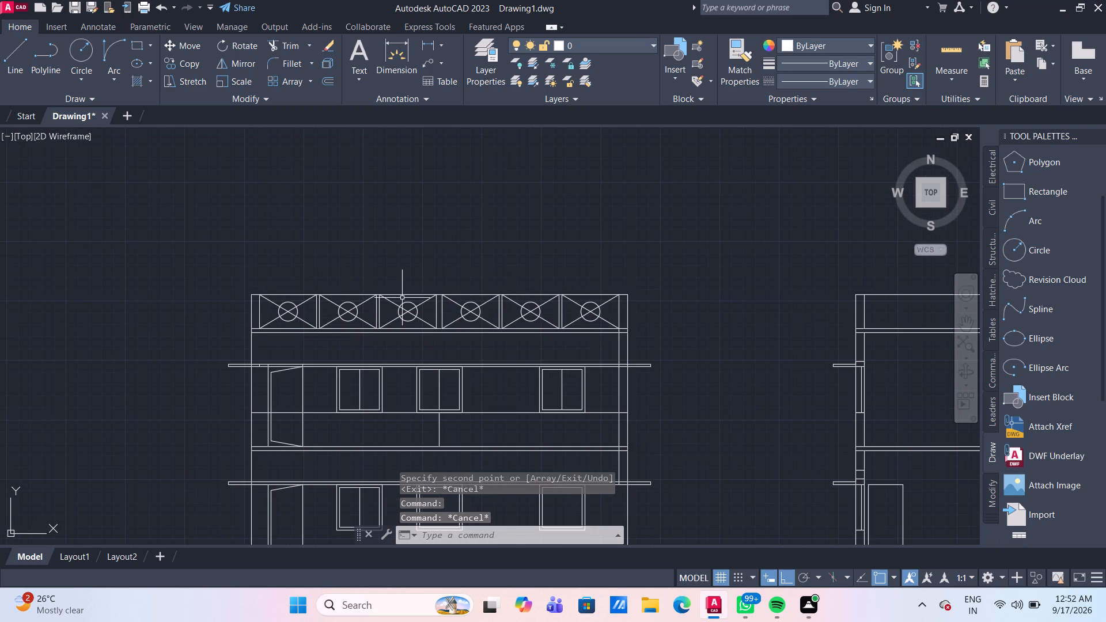
scroll(257, 308, "up", 2)
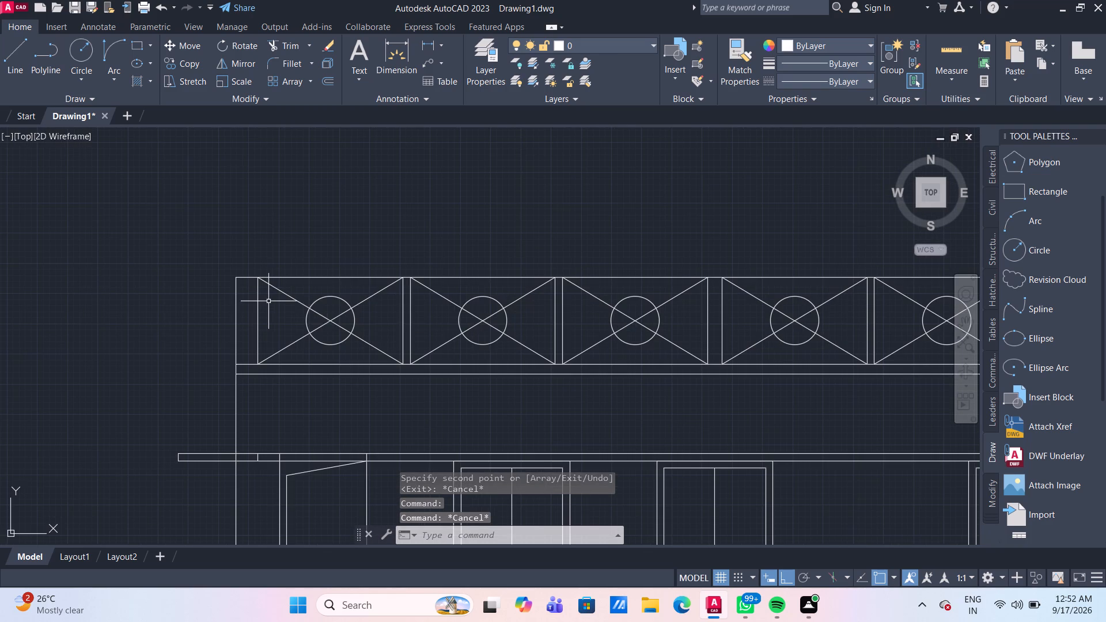
left_click(268, 301)
left_click(903, 339)
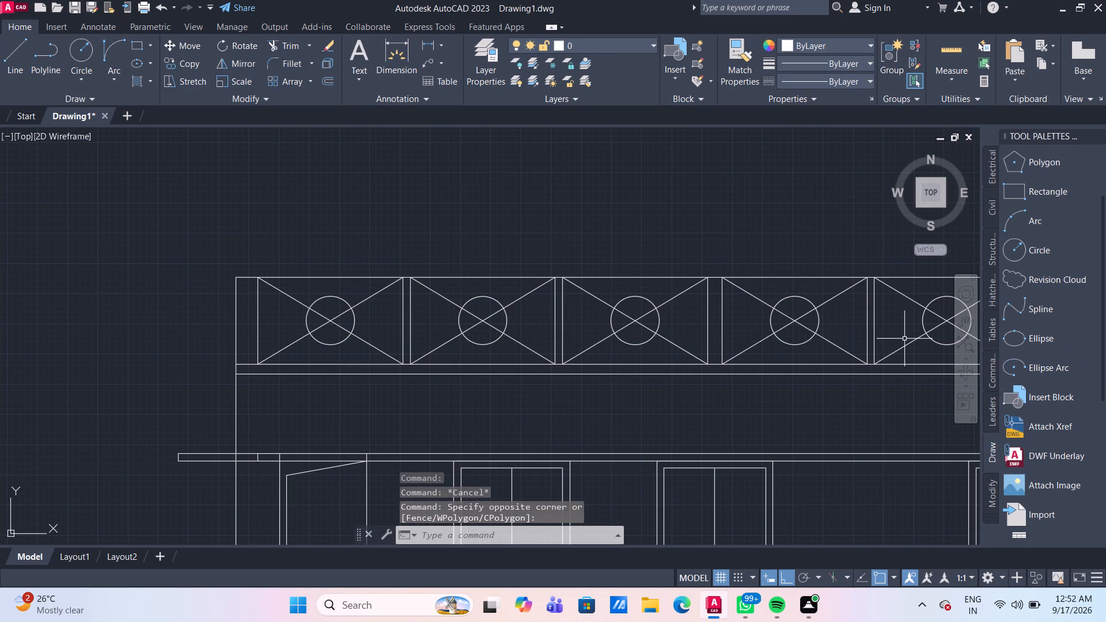
middle_click_drag(903, 338, 662, 314)
scroll(662, 314, "down", 1)
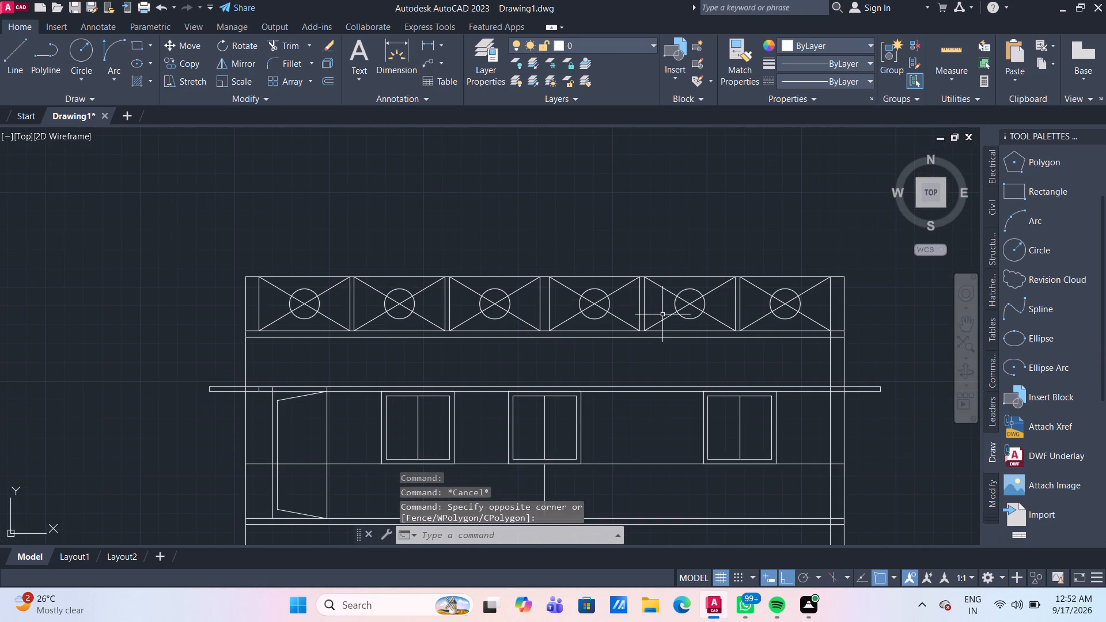
left_click_drag(813, 324, 806, 320)
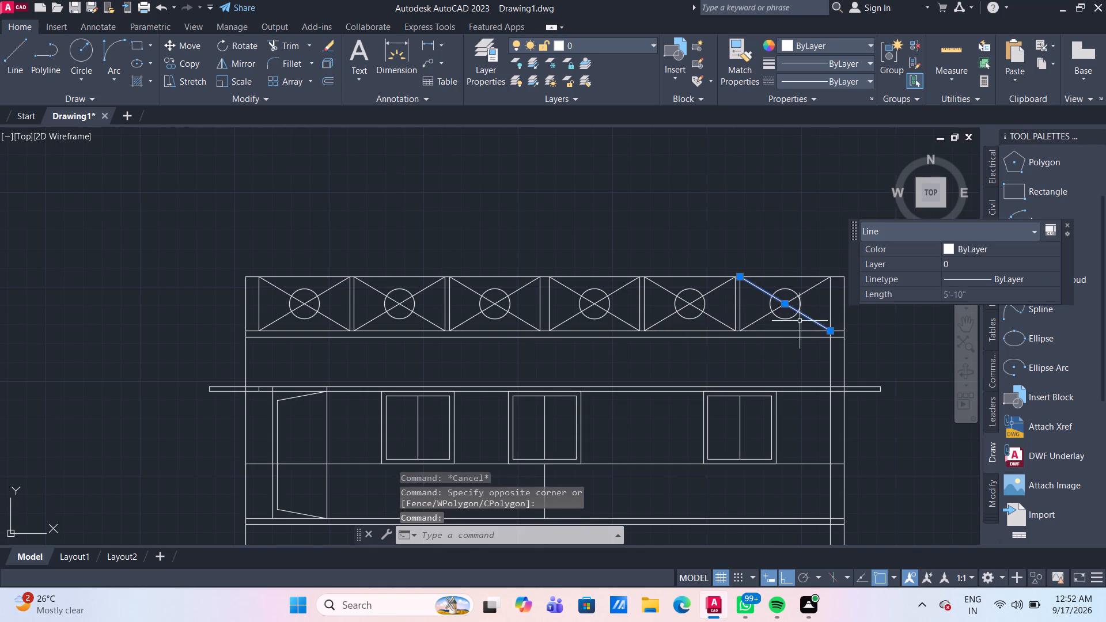
left_click(810, 326)
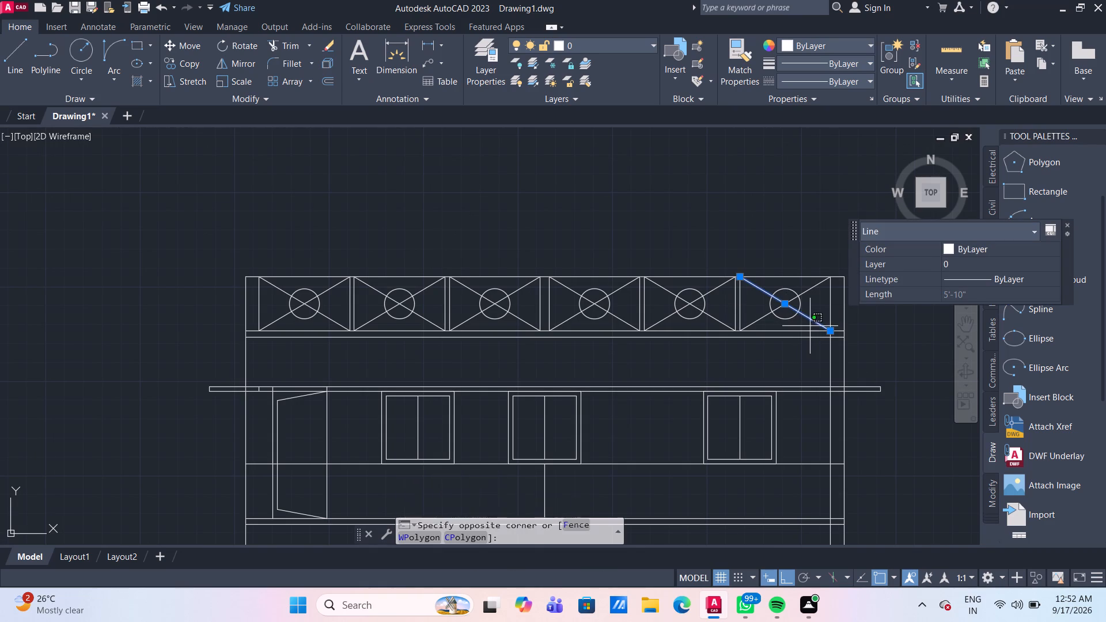
left_click(270, 290)
type("CO")
key("Return")
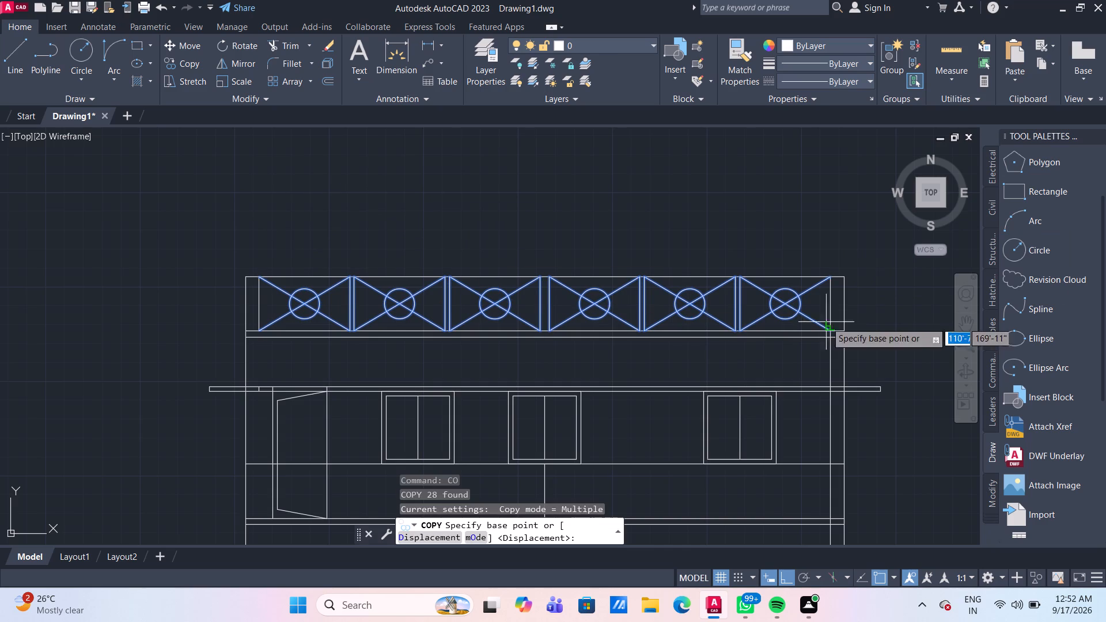
left_click(825, 280)
middle_click_drag(836, 441, 833, 369)
left_click(828, 391)
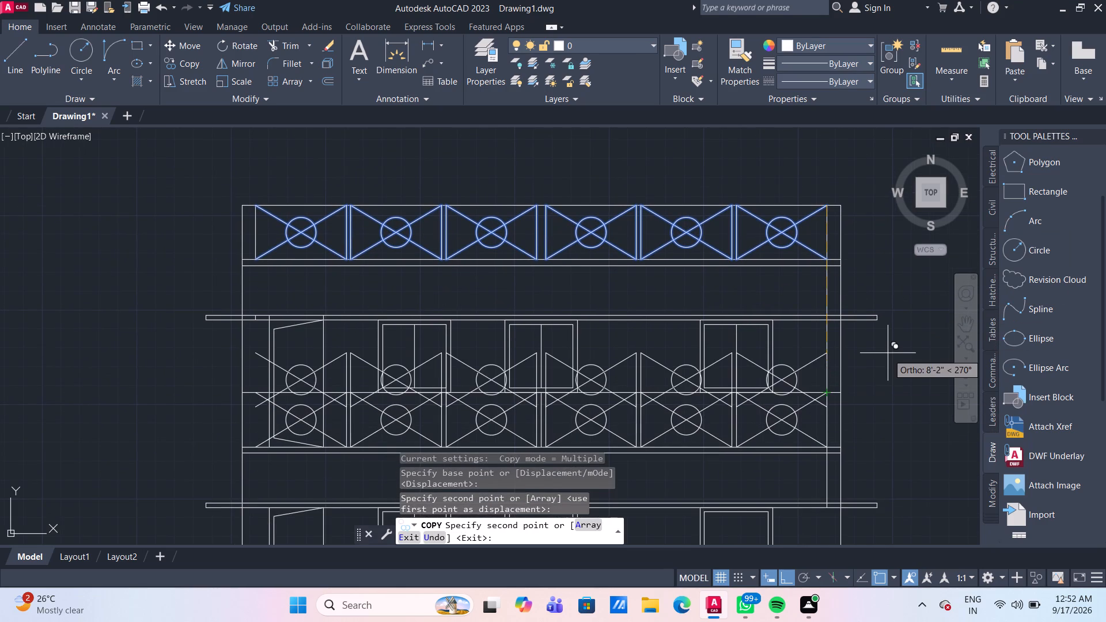
key("Escape")
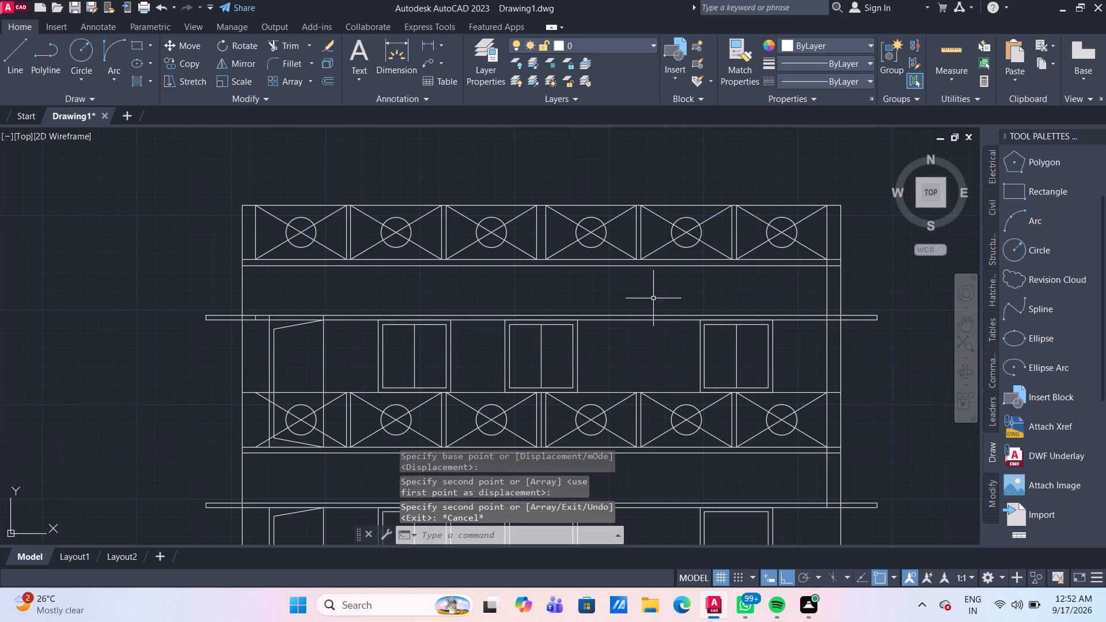
Copy the vertical line at the door-side edge of the first parapet panel down to the same edge of the lower panel band.
left_click(254, 236)
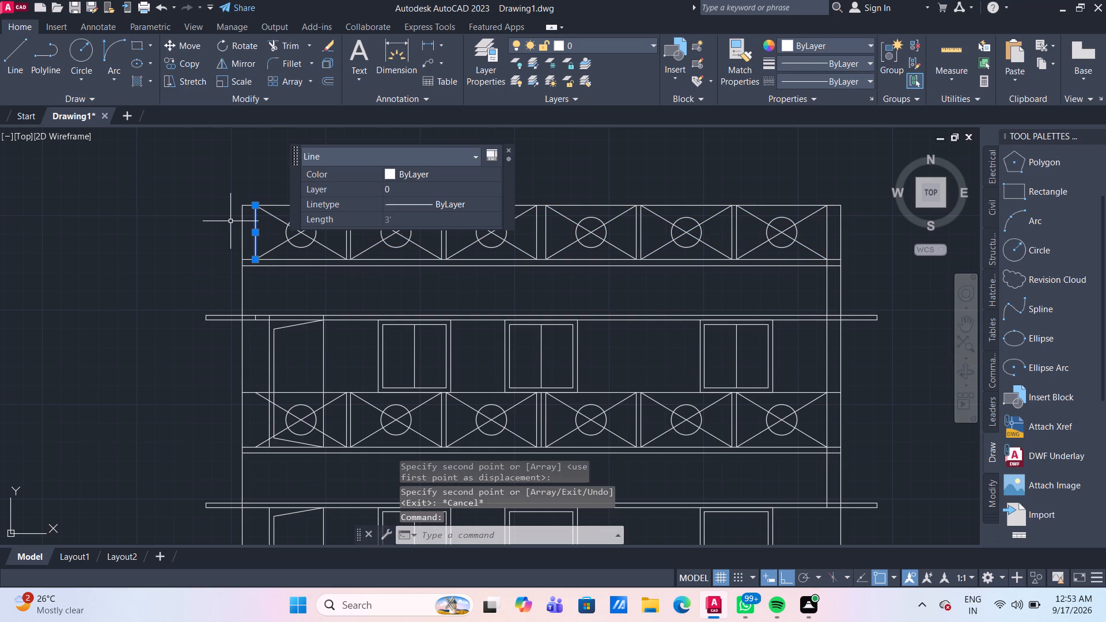
type("CO")
key("Return")
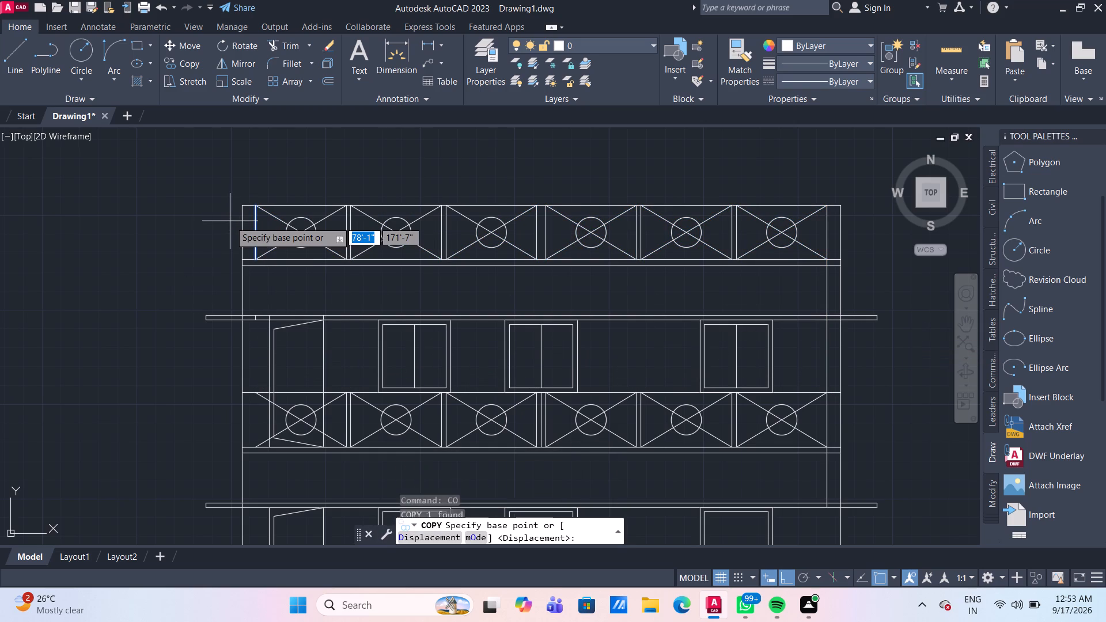
left_click(256, 262)
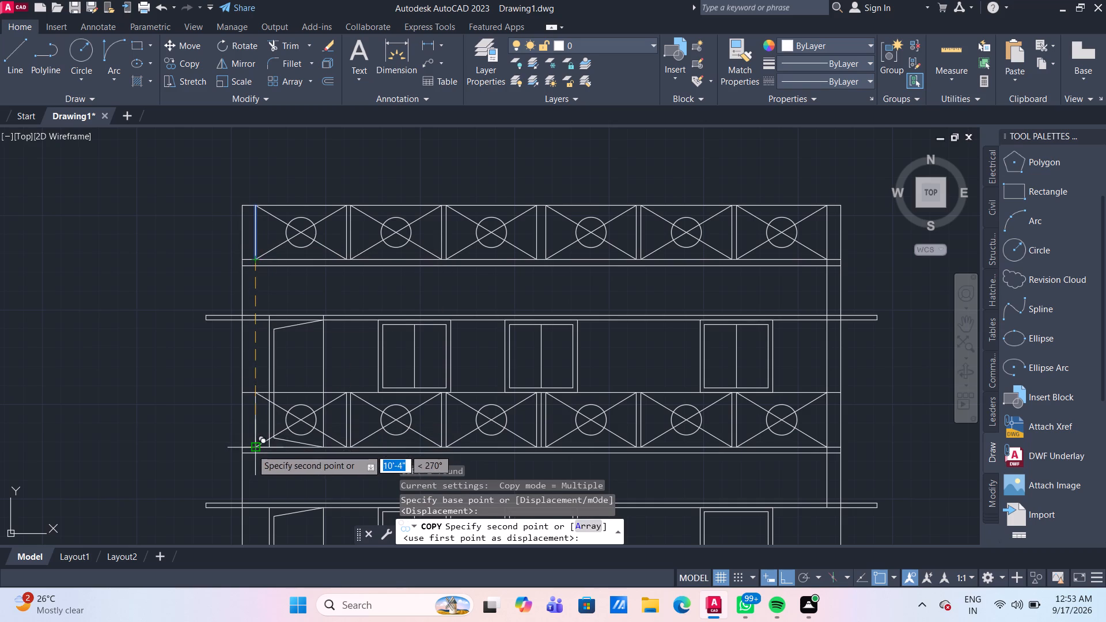
left_click(252, 449)
key("Escape")
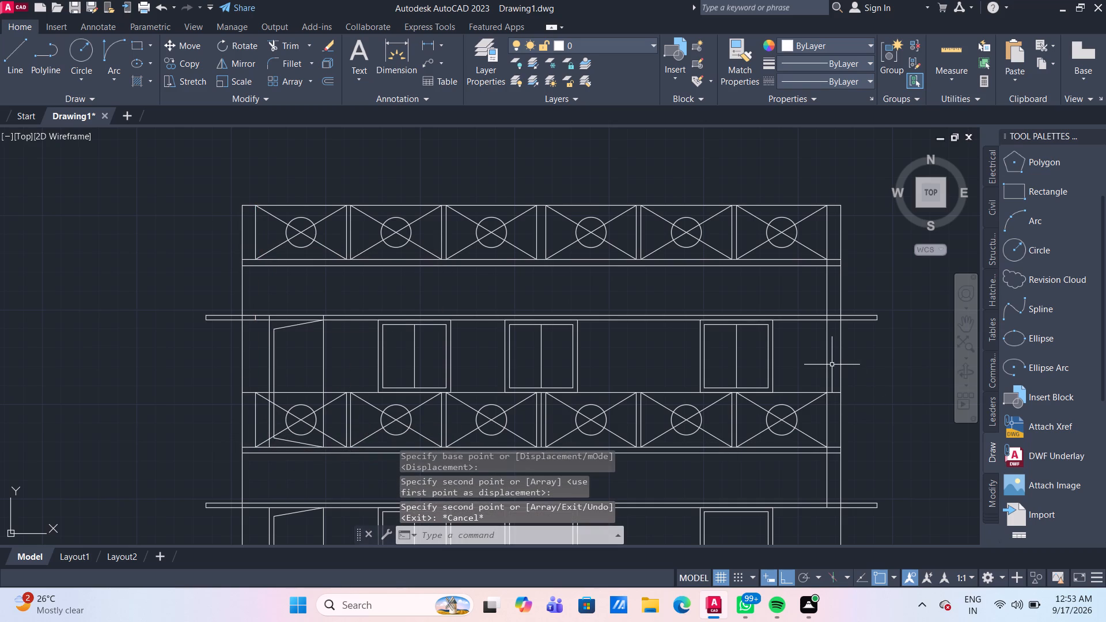
Trim the inner vertical line at the far end from below the parapet panels down to the lower band, including its slab and sunshade pieces.
type("TR")
key("Return")
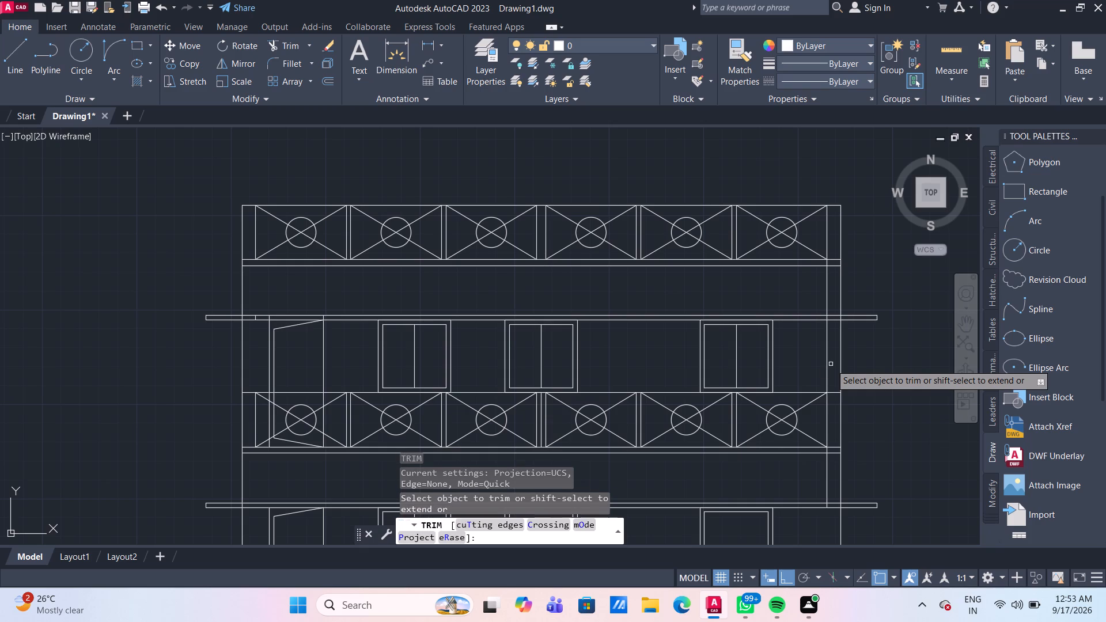
left_click(825, 365)
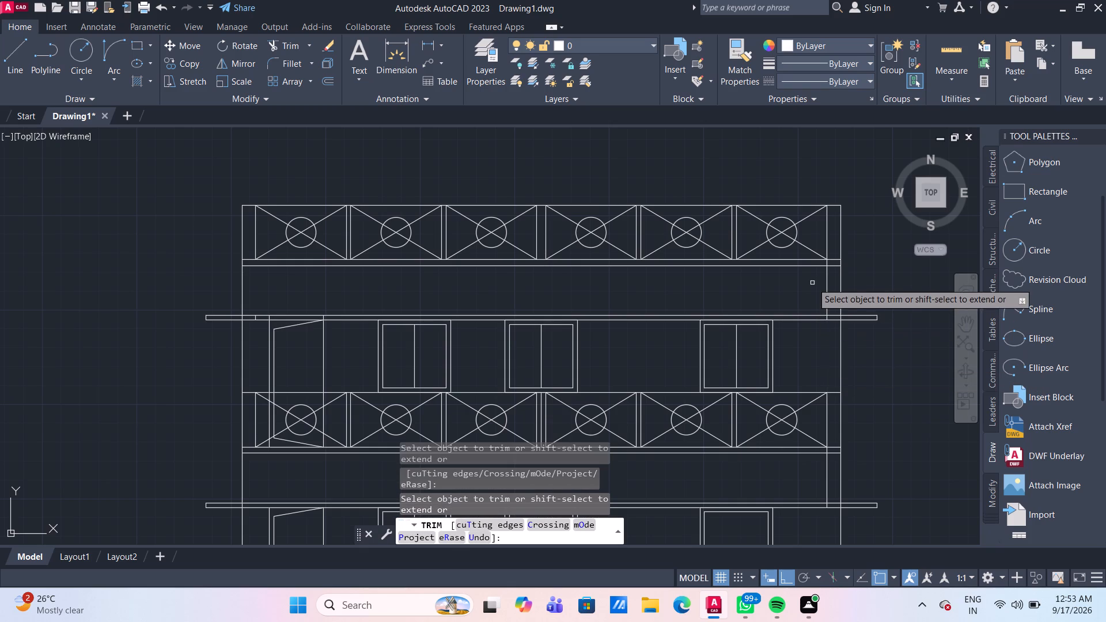
left_click(829, 285)
left_click(824, 286)
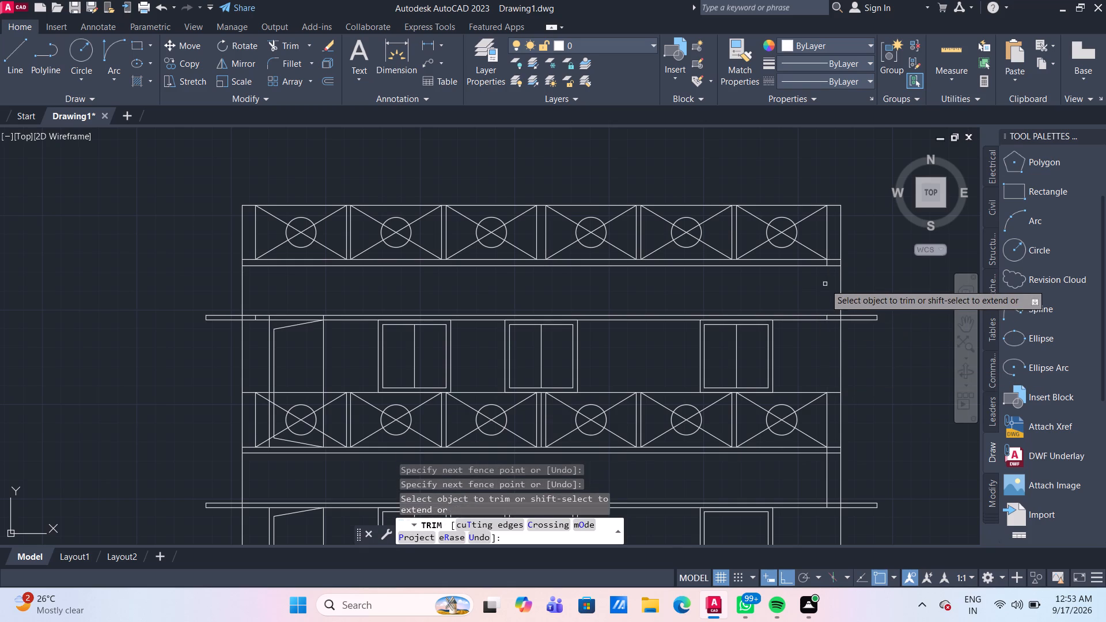
scroll(828, 274, "up", 2)
left_click(823, 243)
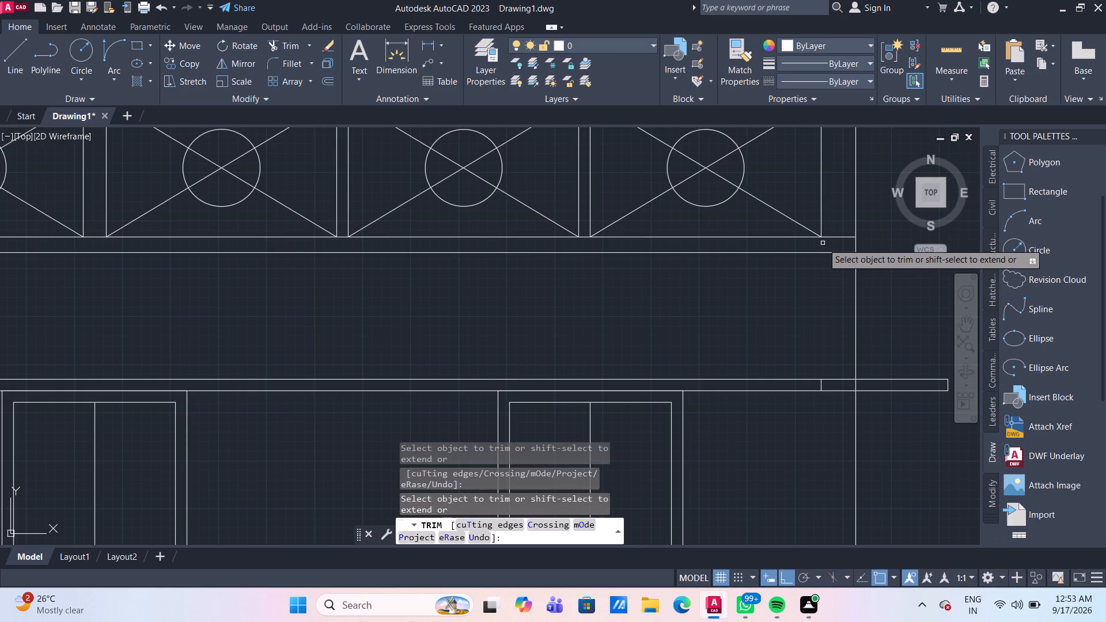
left_click(821, 388)
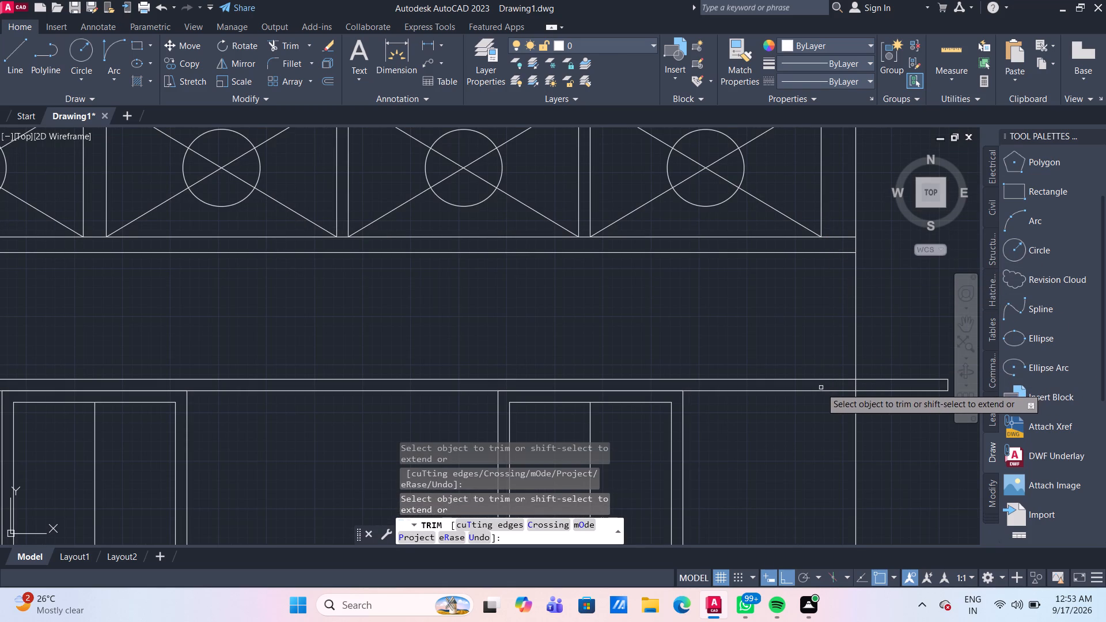
Trim the short vertical line pieces crossing the upper sunshade above the upper-storey door.
scroll(825, 400, "down", 4)
scroll(554, 421, "up", 2)
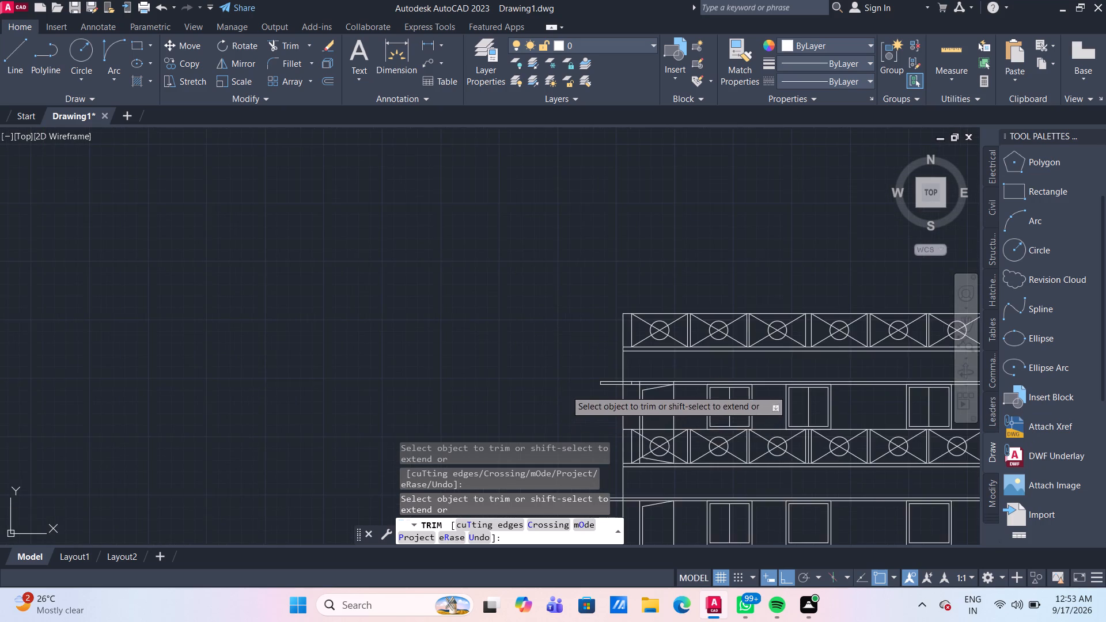
scroll(669, 381, "up", 2)
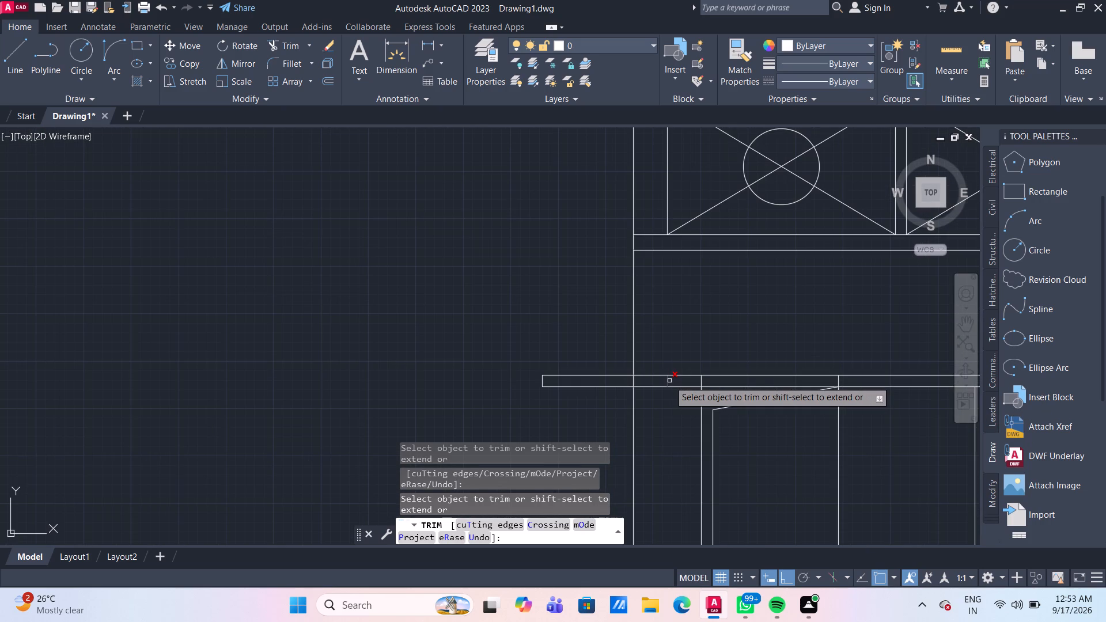
left_click_drag(662, 381, 676, 383)
left_click(868, 380)
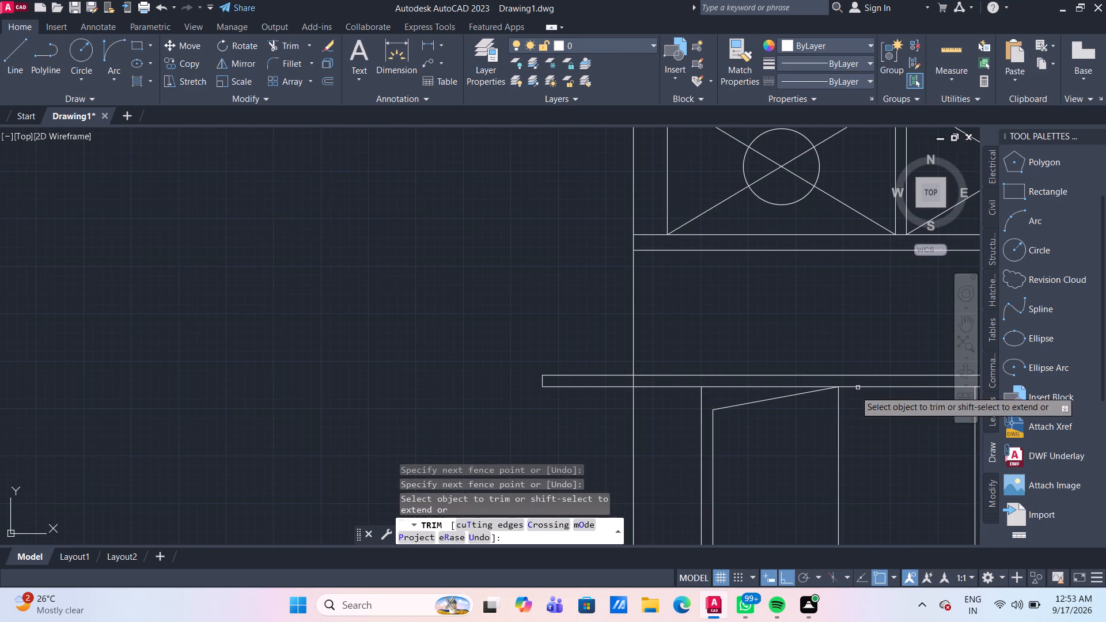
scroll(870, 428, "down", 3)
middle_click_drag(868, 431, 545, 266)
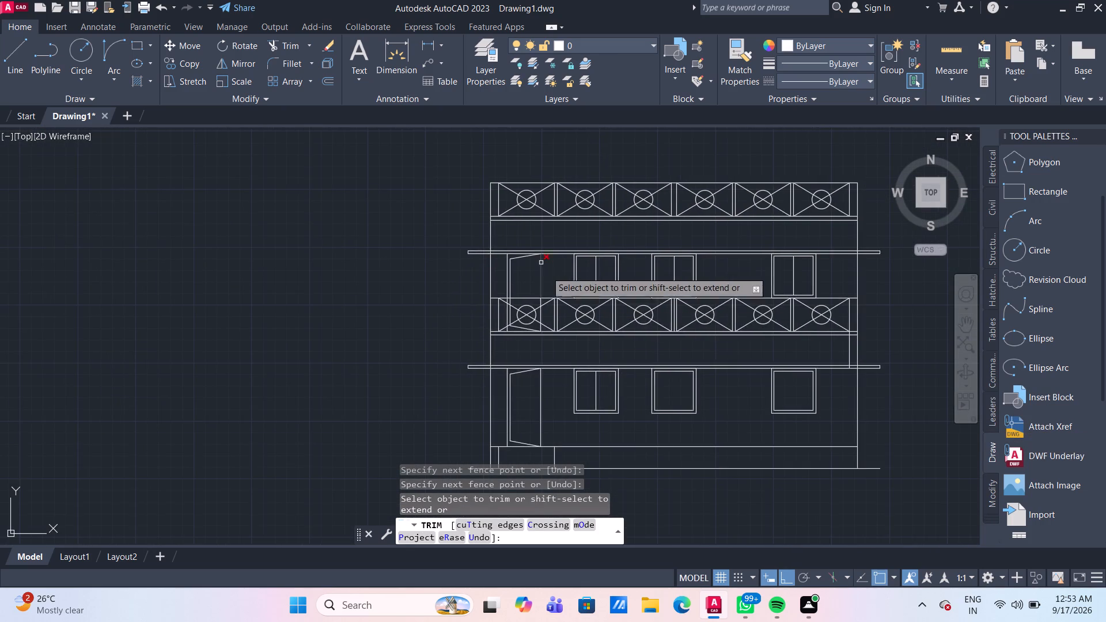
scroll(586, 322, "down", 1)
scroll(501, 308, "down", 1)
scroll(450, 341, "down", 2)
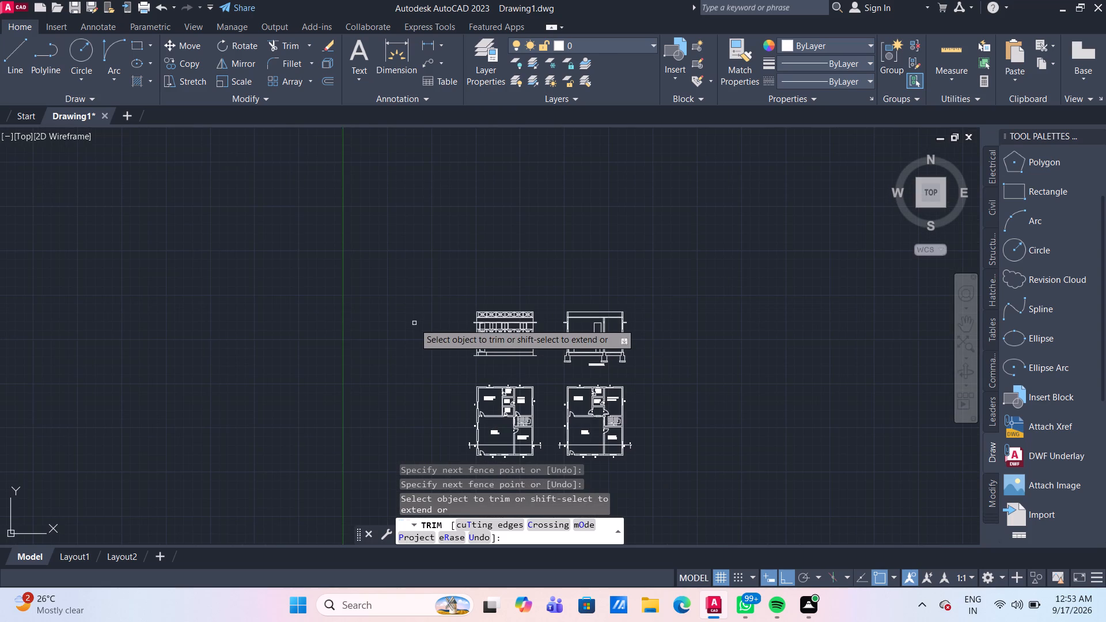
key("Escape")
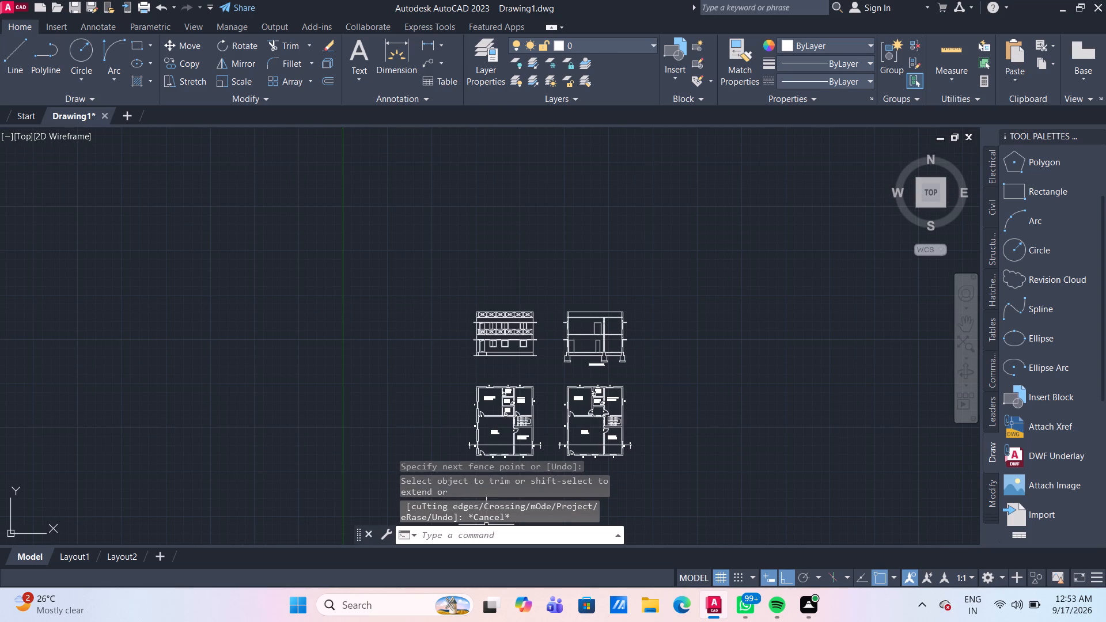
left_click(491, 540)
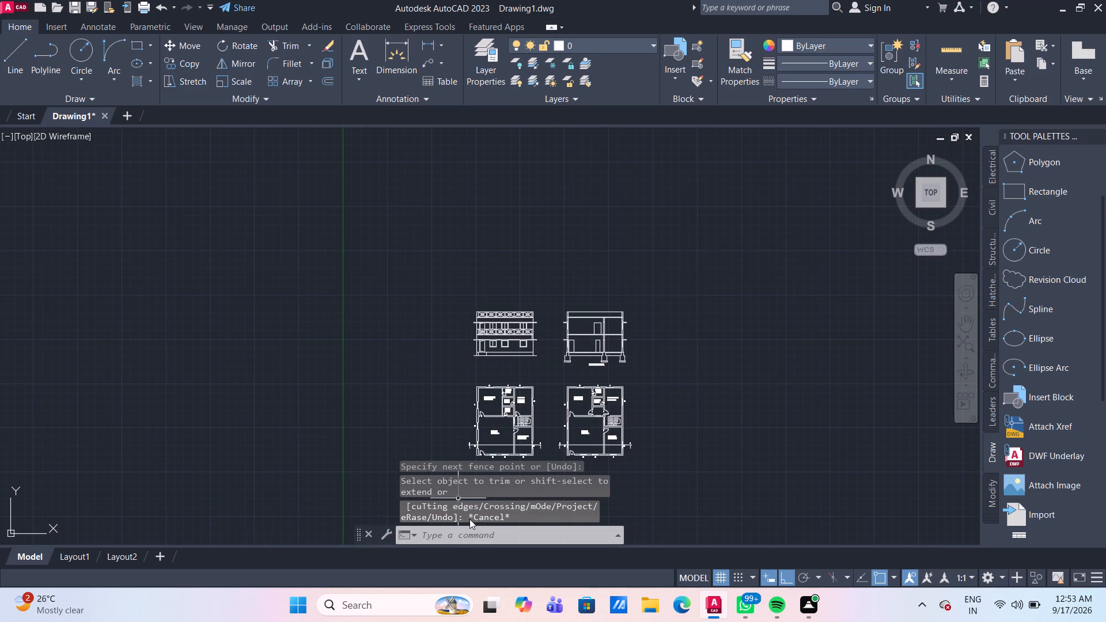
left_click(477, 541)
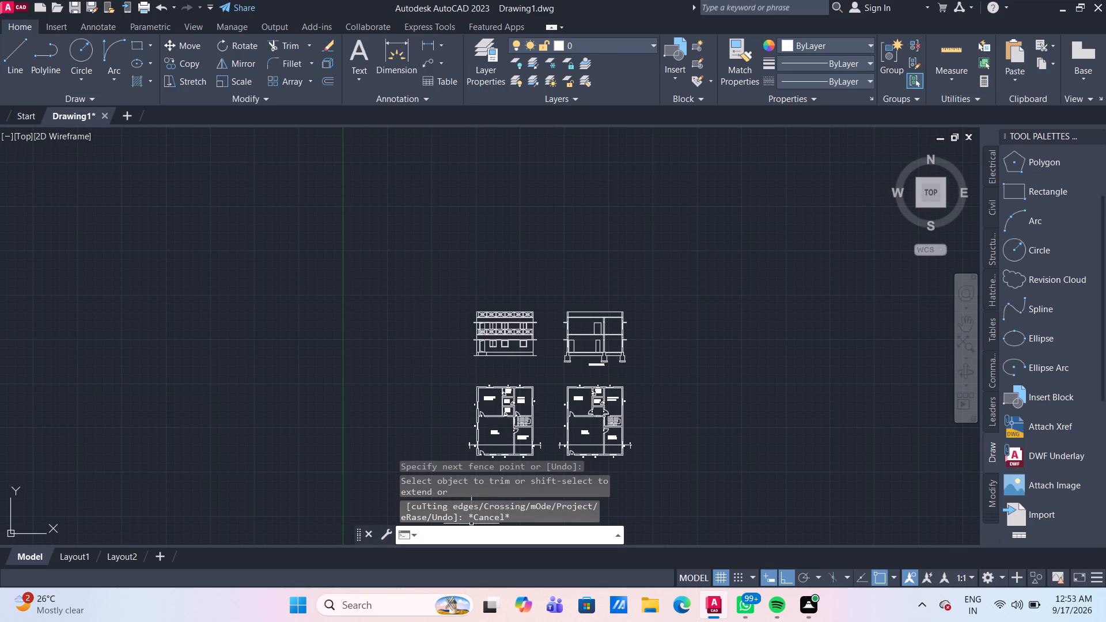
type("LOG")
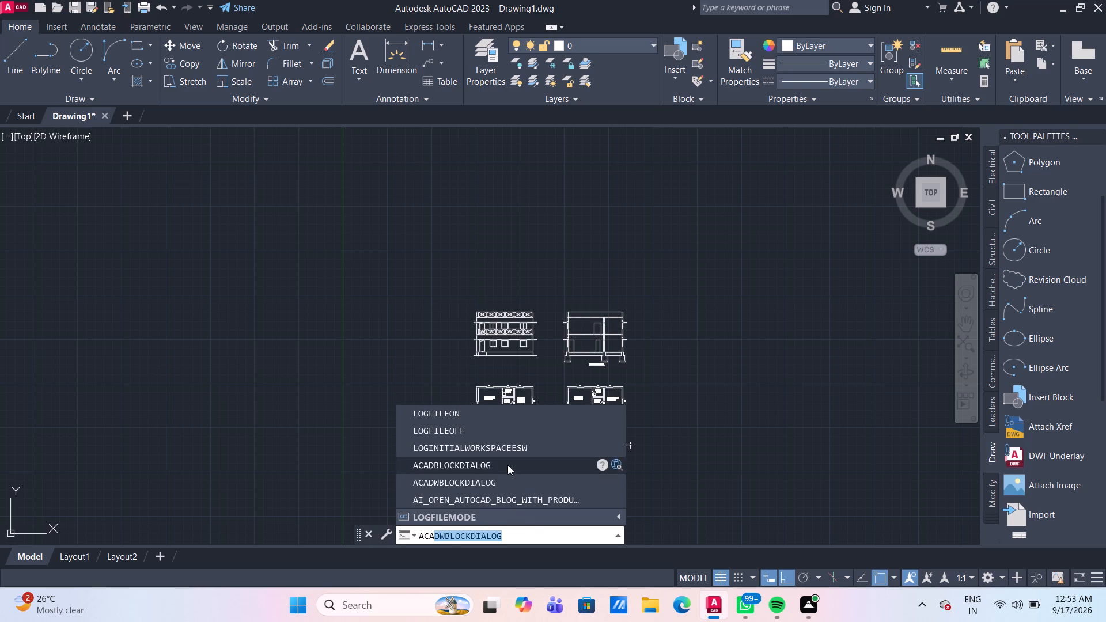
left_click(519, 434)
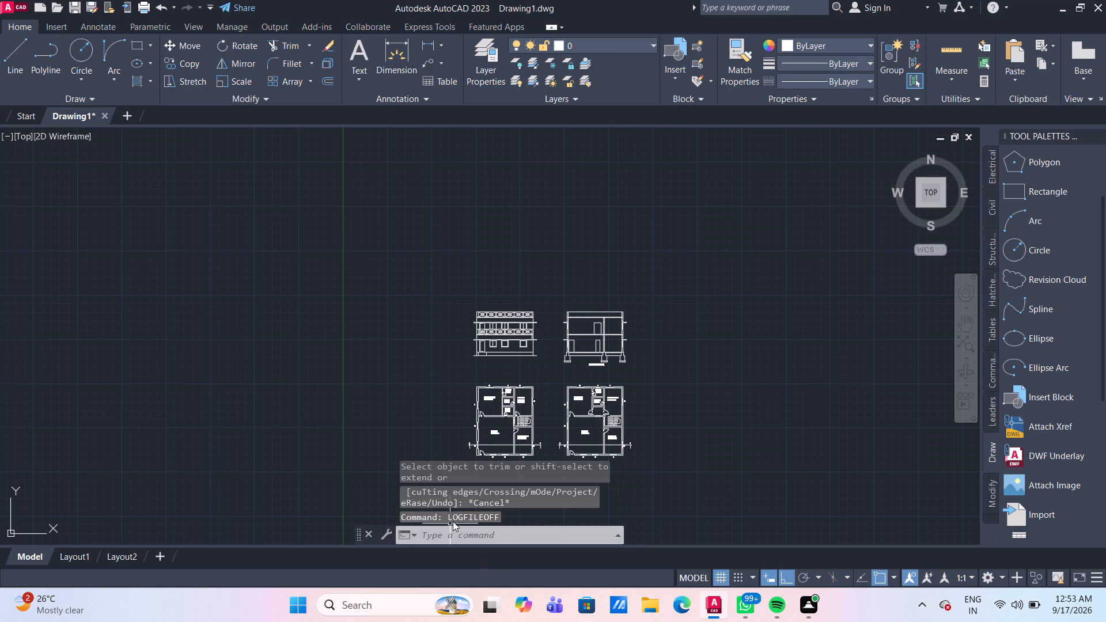
Start a plot with the DWG To PDF.pc3 plotter and ISO A4 (297.00 x 210.00 MM) paper.
left_click(465, 540)
type("PLOT")
key("Return")
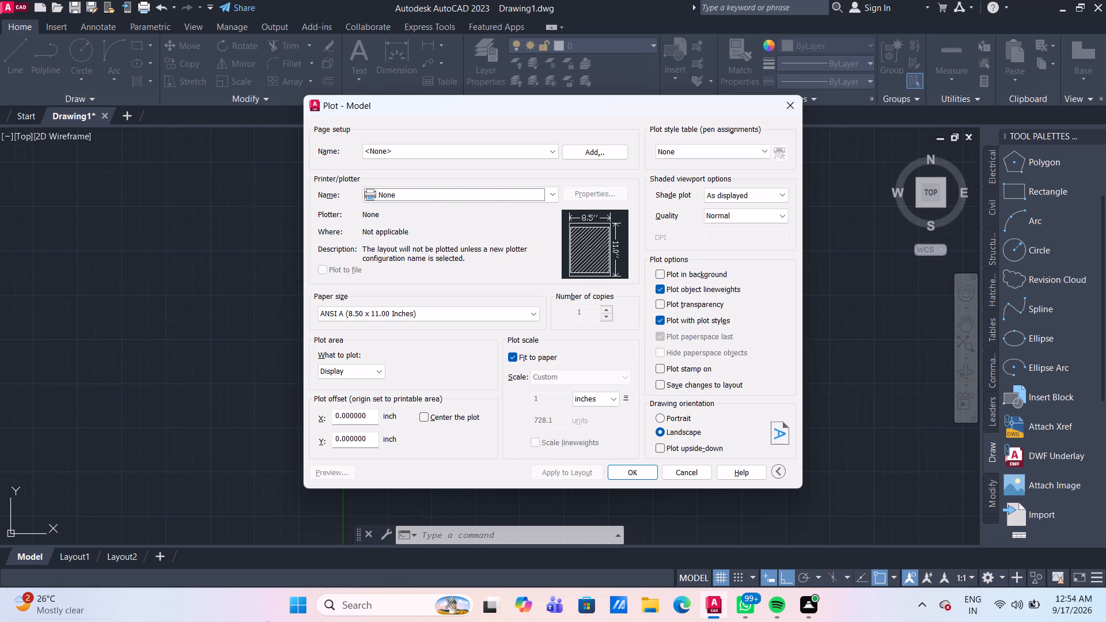
left_click(450, 193)
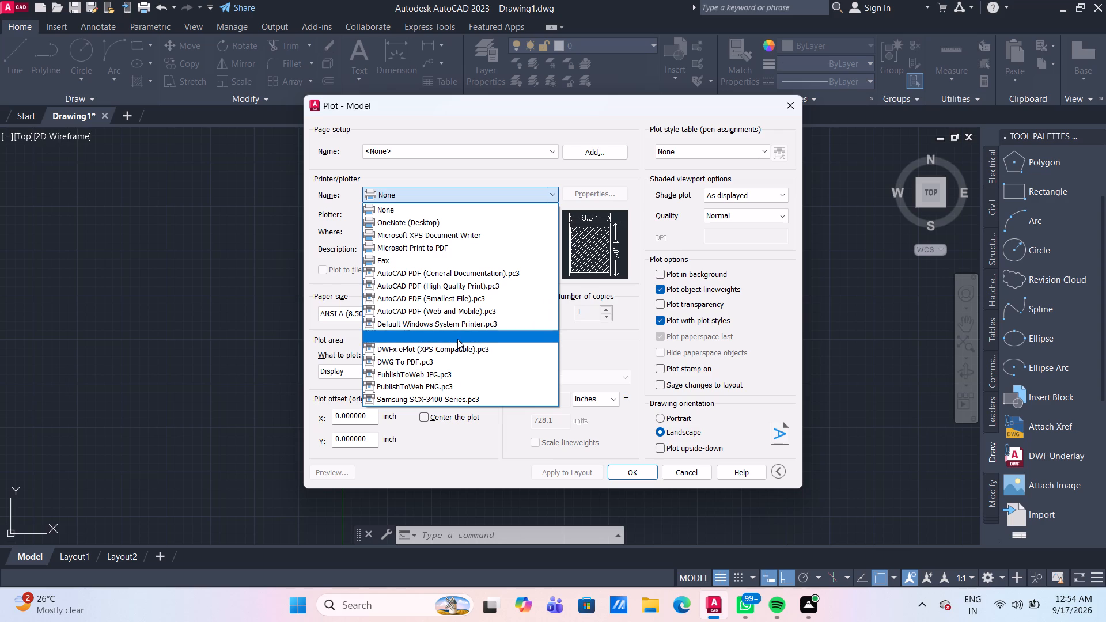
left_click(454, 361)
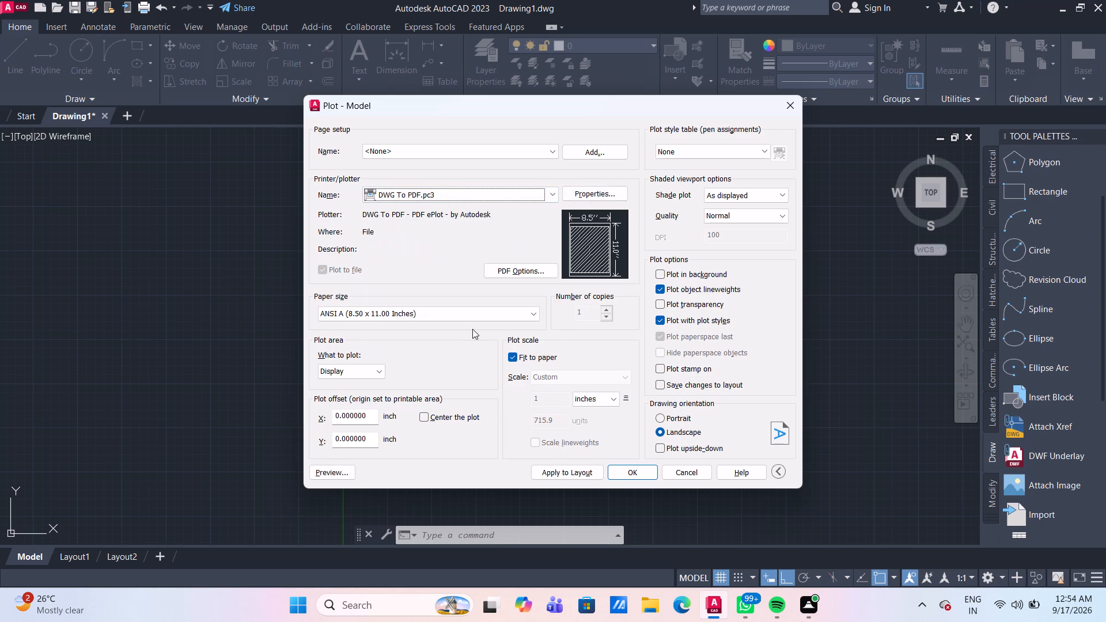
left_click(490, 317)
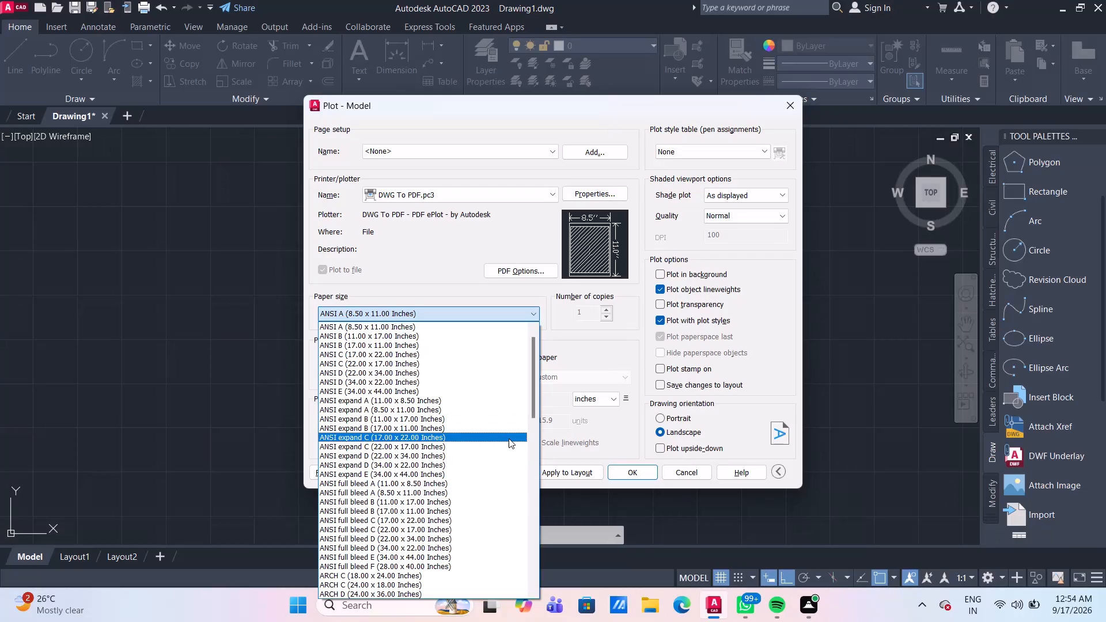
scroll(509, 438, "down", 7)
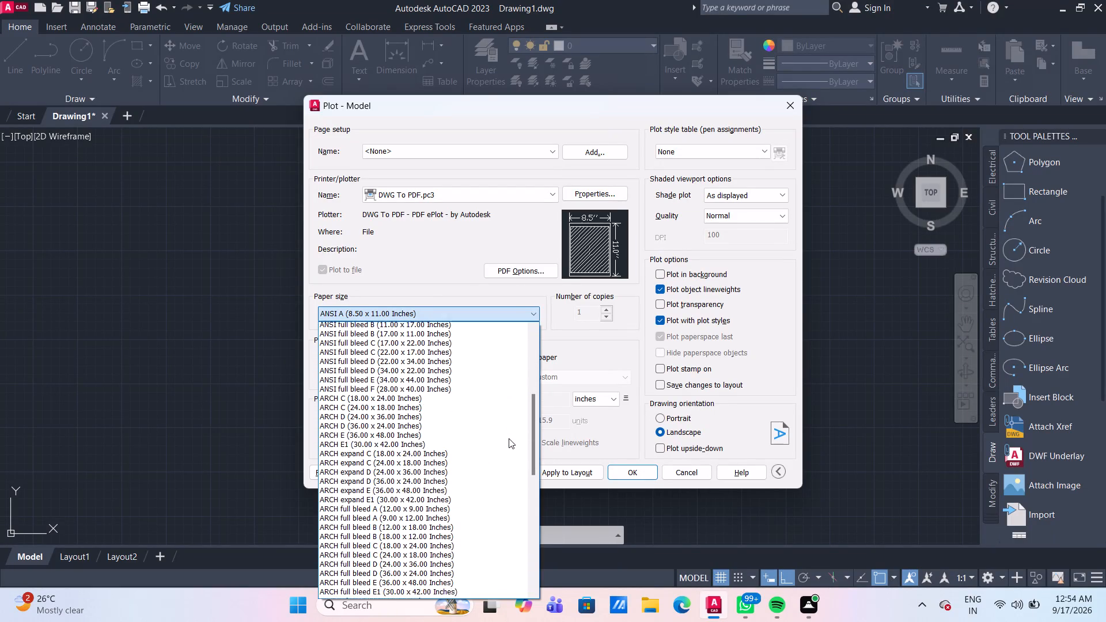
scroll(509, 438, "down", 6)
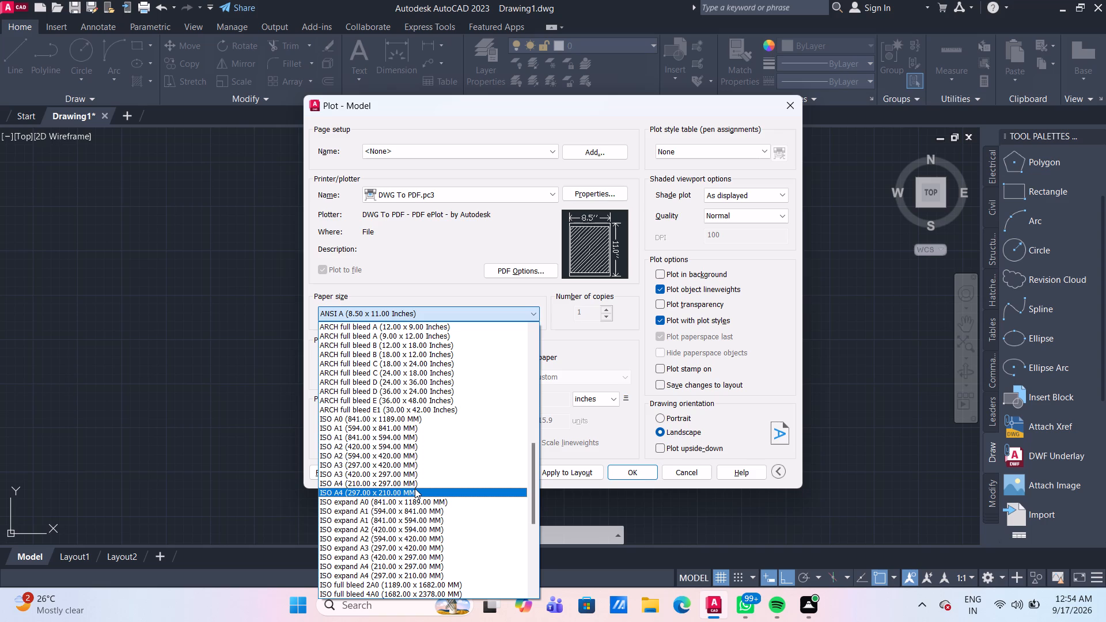
left_click(415, 495)
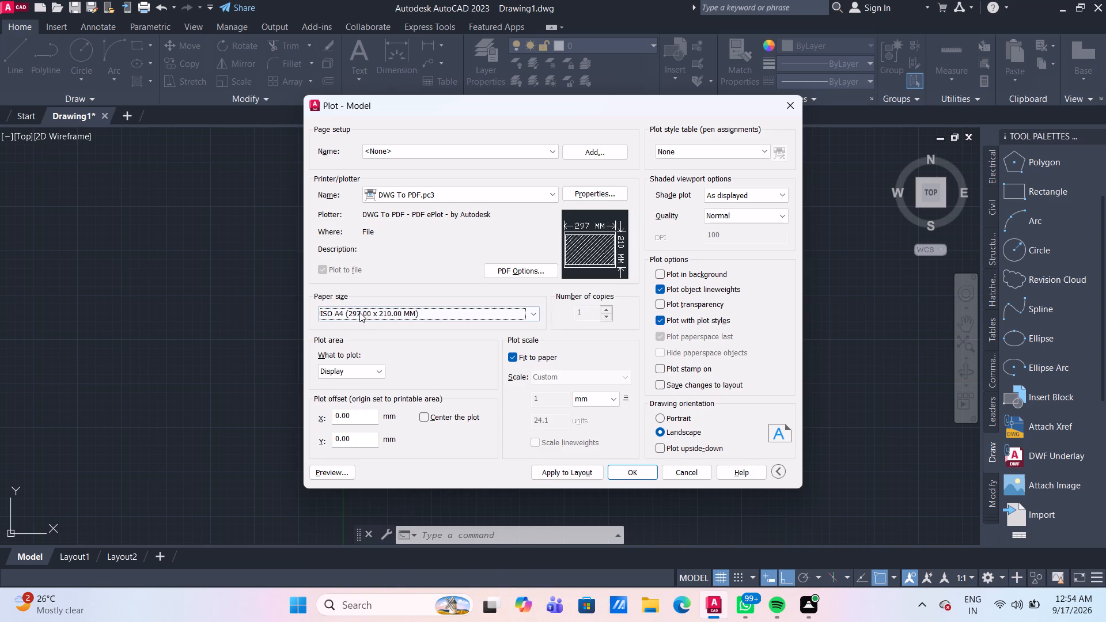
Set the plot area to a window enclosing both floor plans, the elevation and the section, and center the plot.
left_click(370, 370)
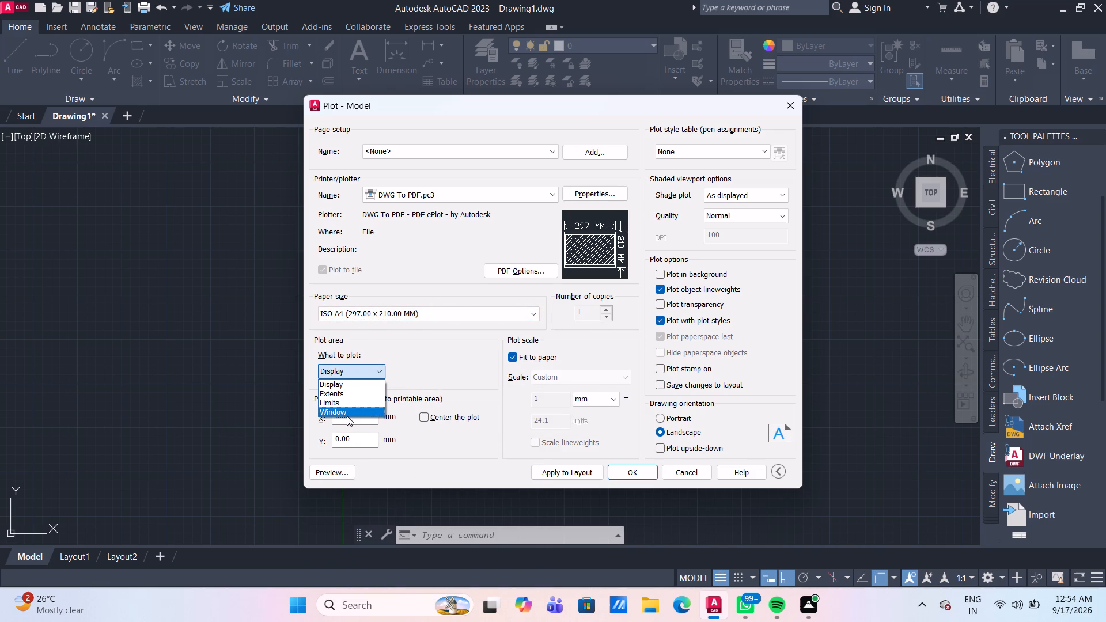
left_click(349, 409)
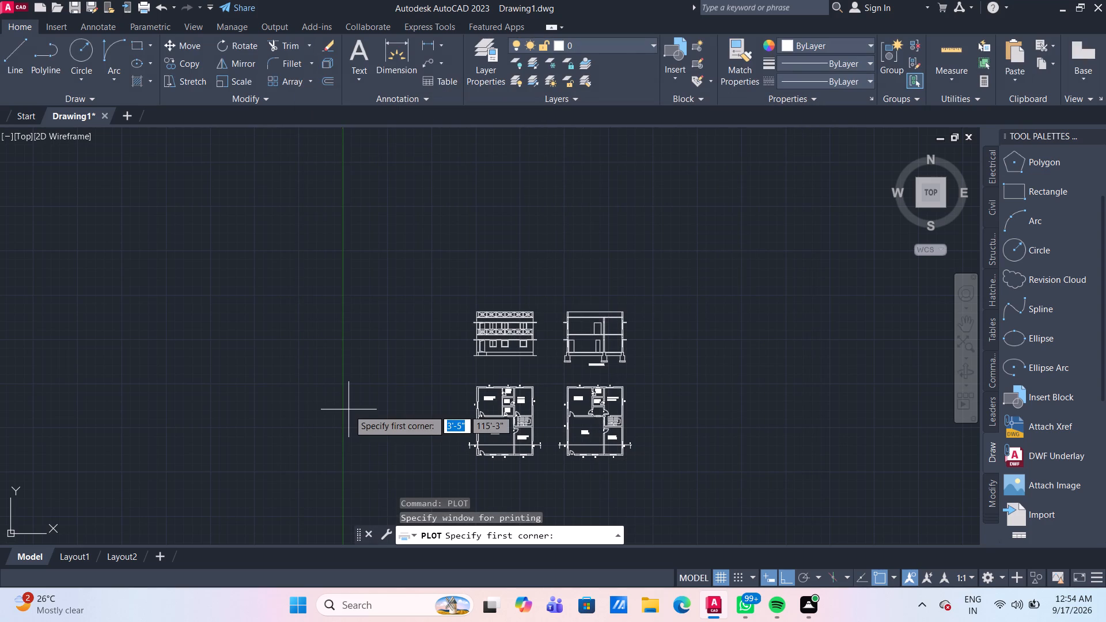
left_click(456, 299)
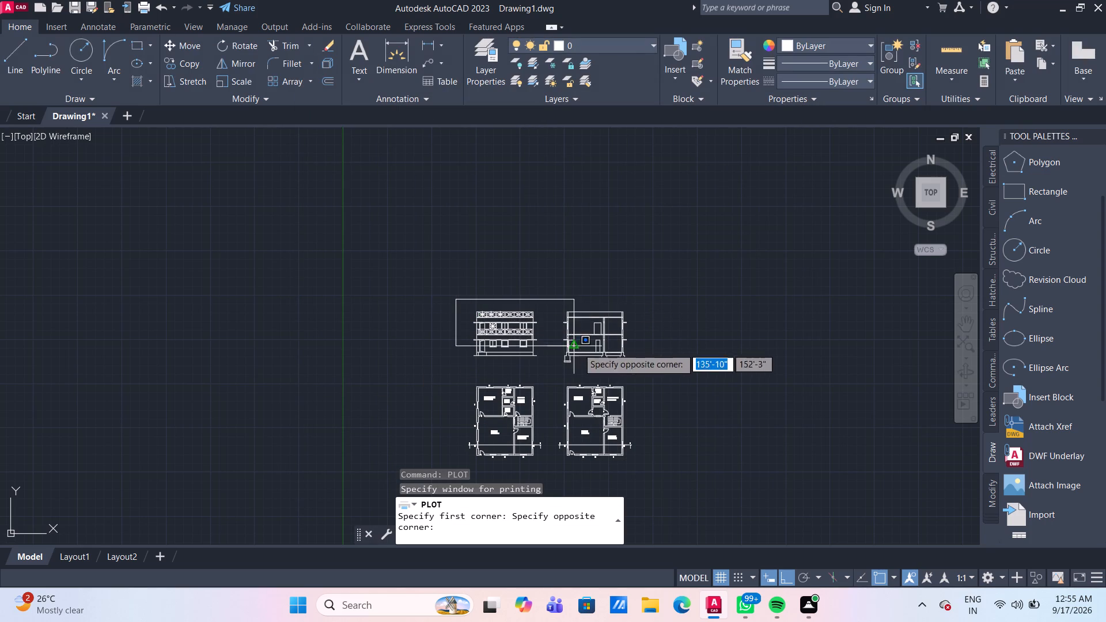
left_click(648, 470)
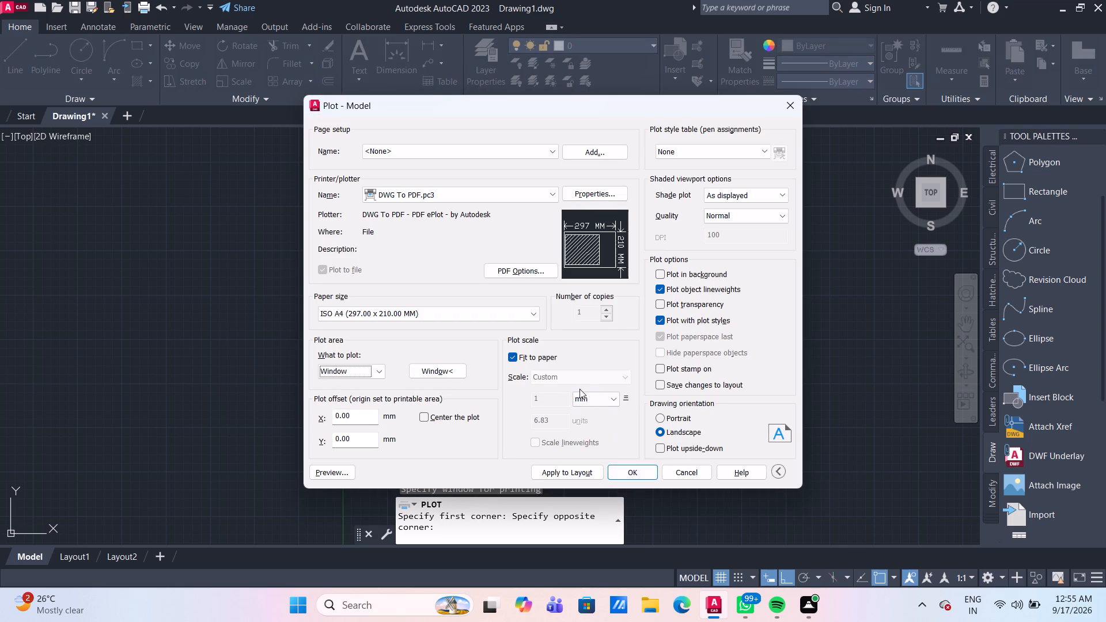
left_click(425, 421)
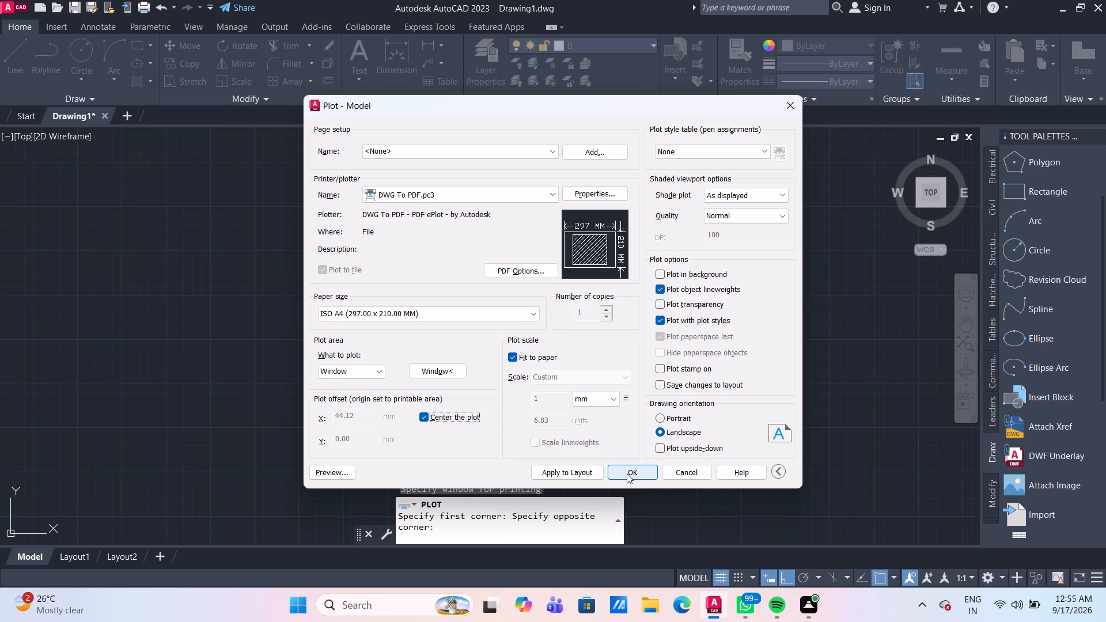
Plot to a PDF named 2BHK PLAN SECTION ELEVATION in the desktop's CDA PDF folder and close the resulting PDF.
left_click(627, 473)
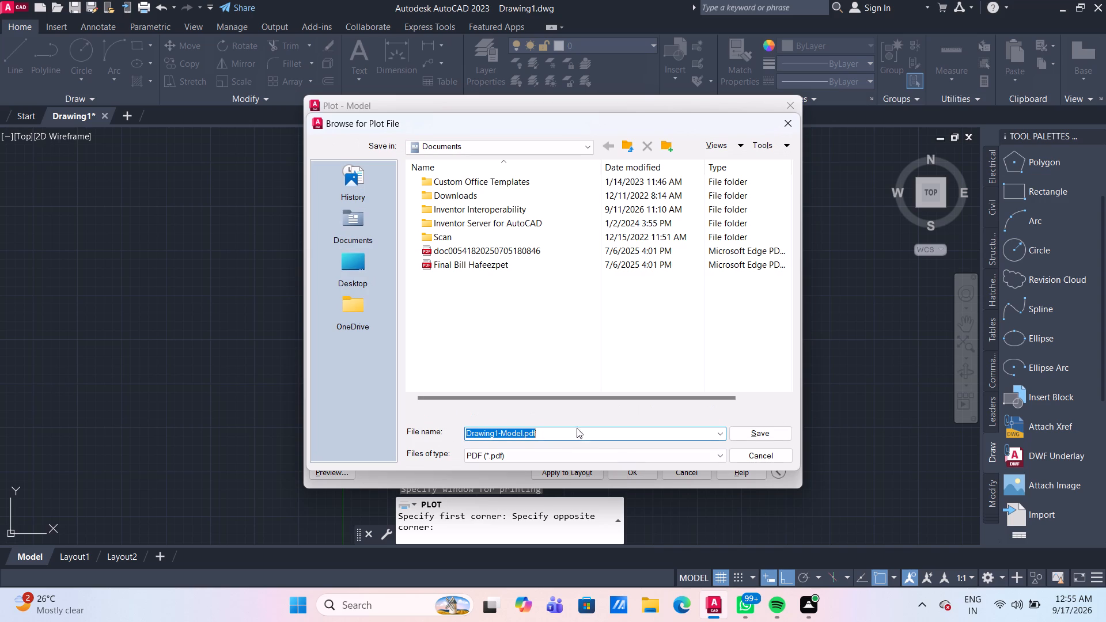
double_click(349, 266)
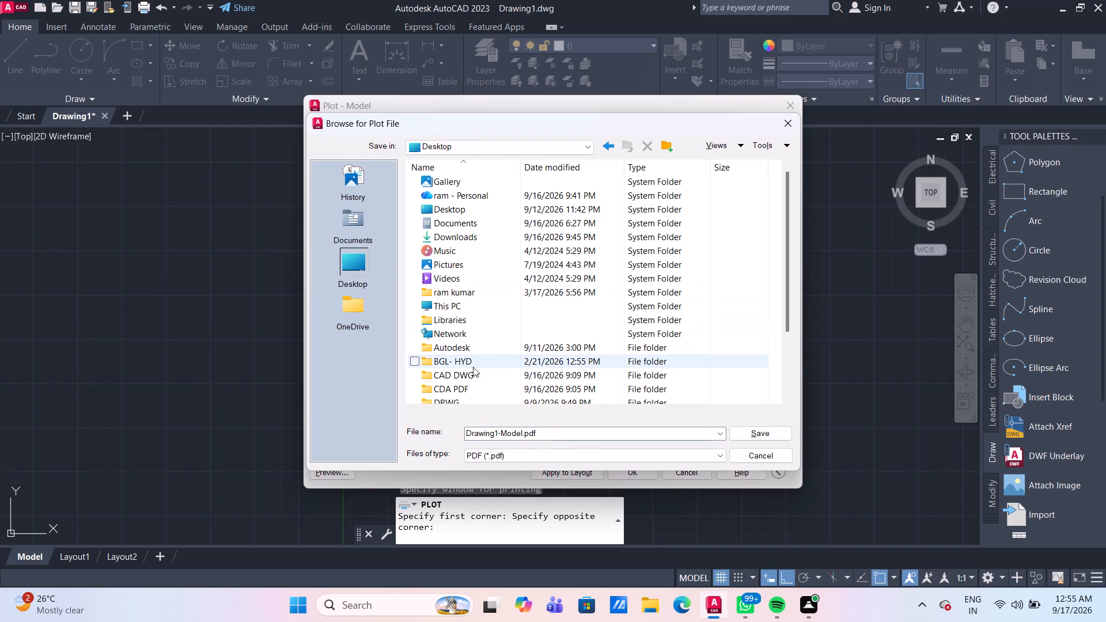
double_click(462, 389)
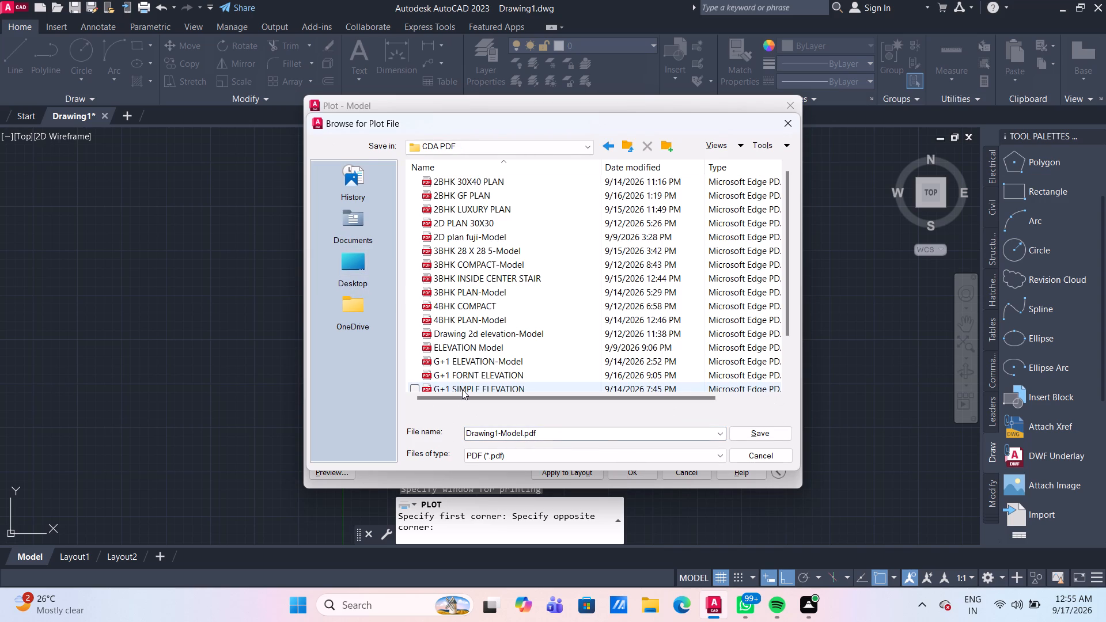
left_click(564, 437)
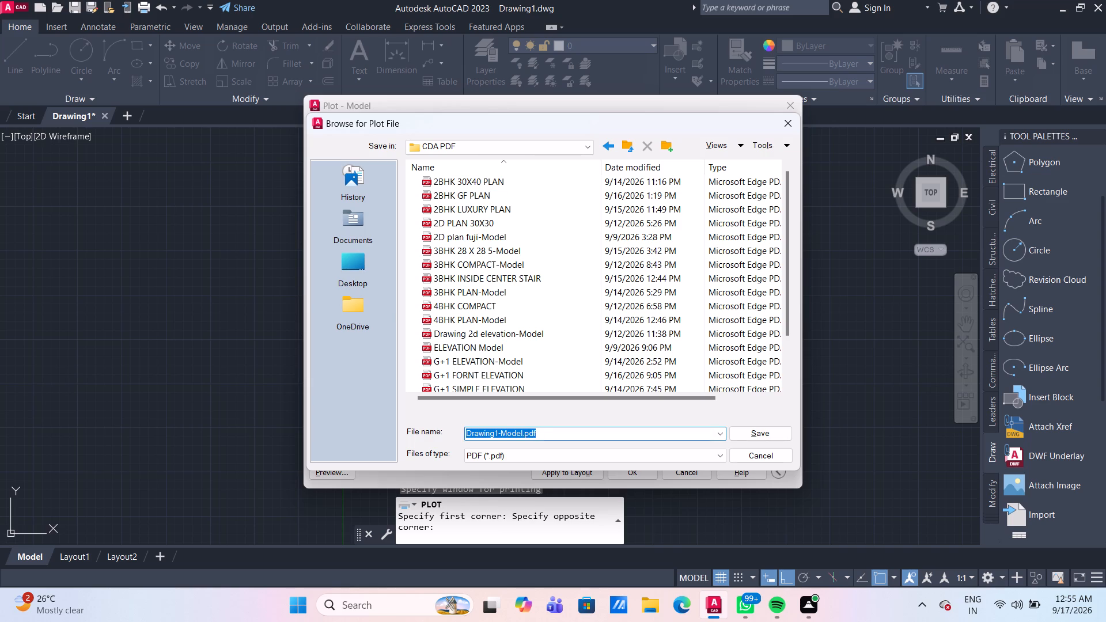
key("2")
type("BHK")
key("space")
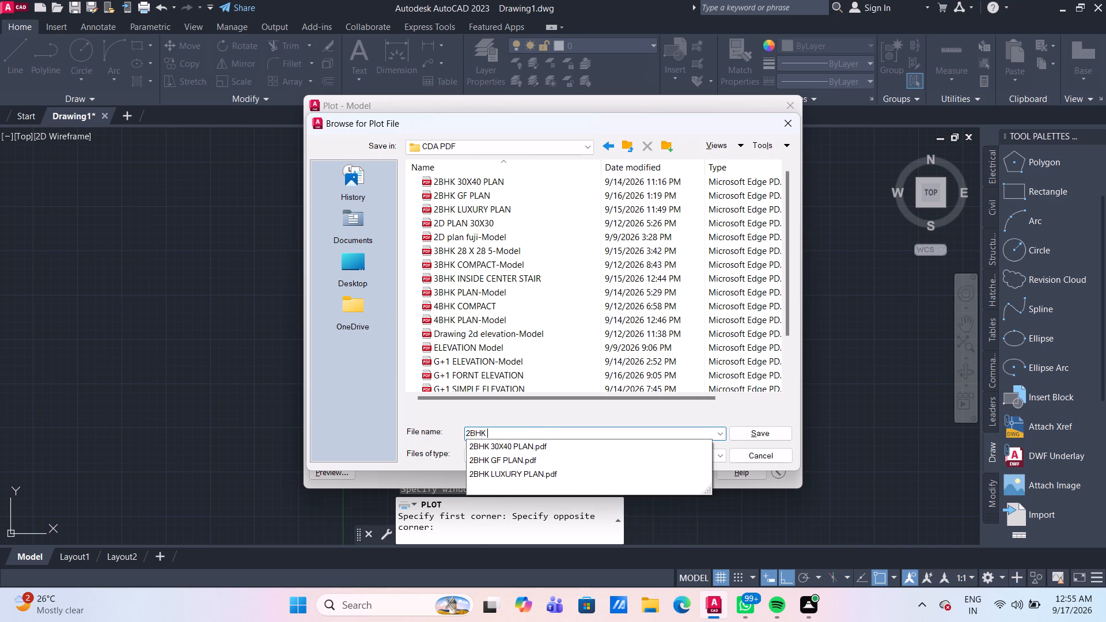
type("PLA")
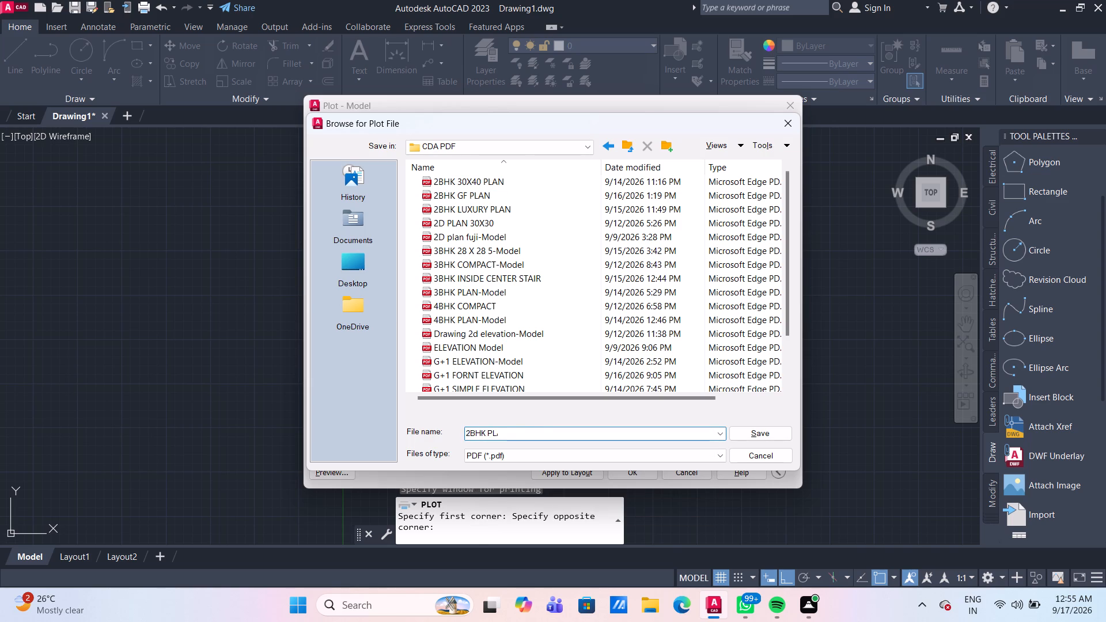
key("n")
key("space")
type("SECTION")
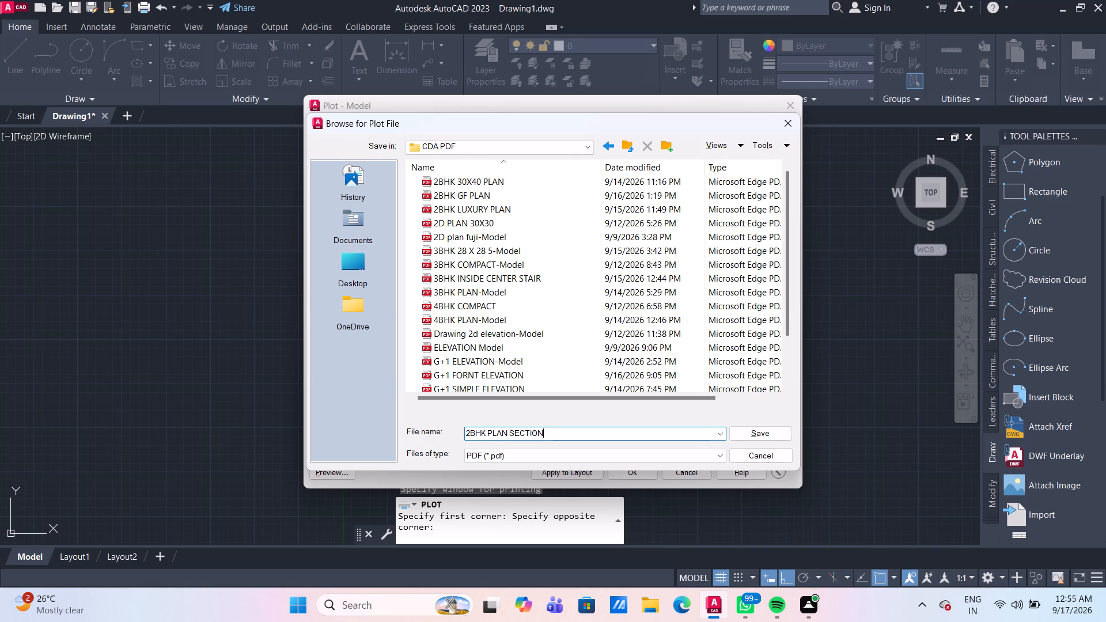
key("space")
key("e")
type("LEVAT")
type("ION")
left_click(770, 428)
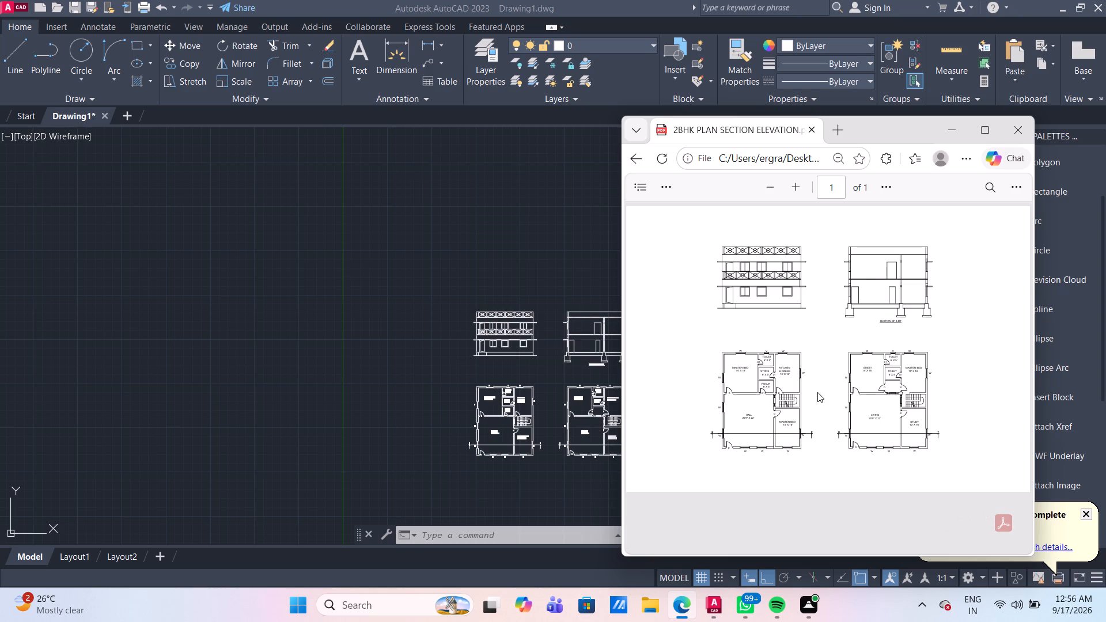
left_click(1013, 132)
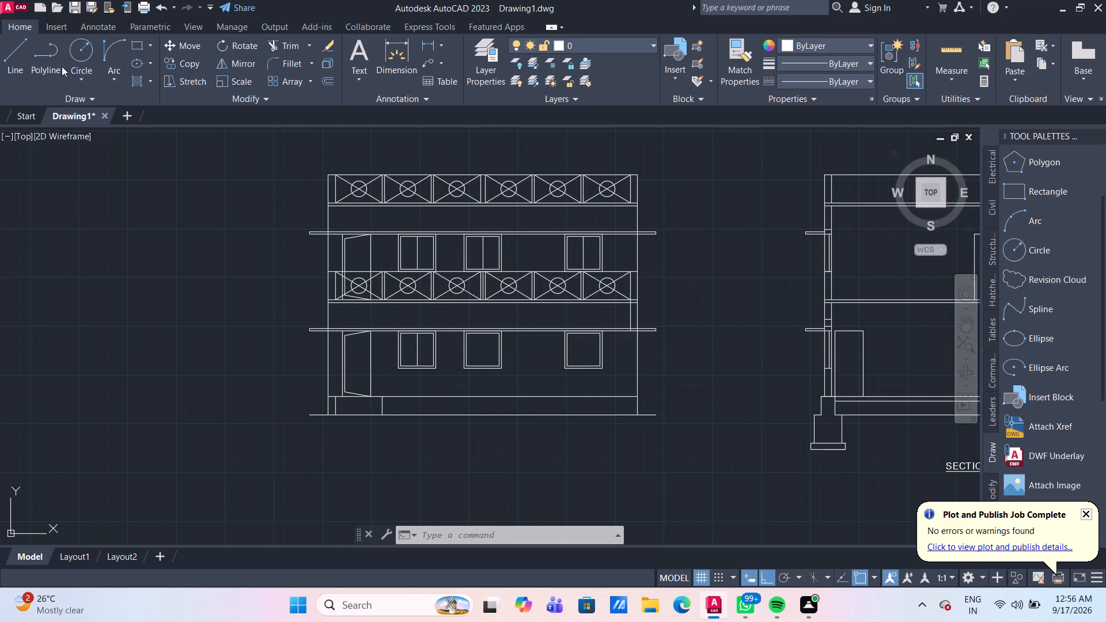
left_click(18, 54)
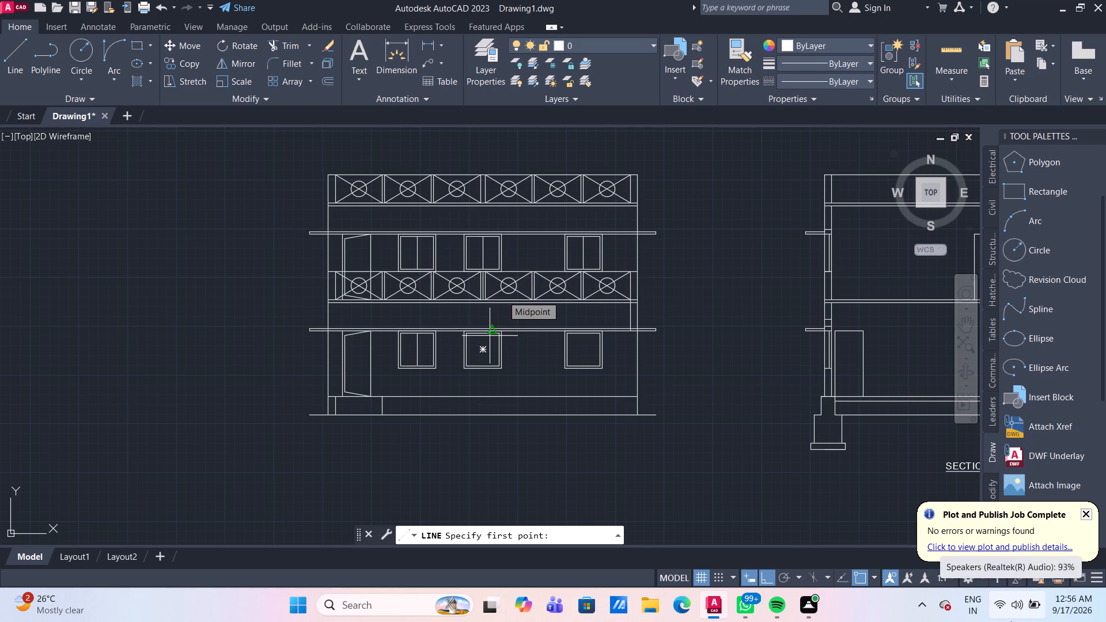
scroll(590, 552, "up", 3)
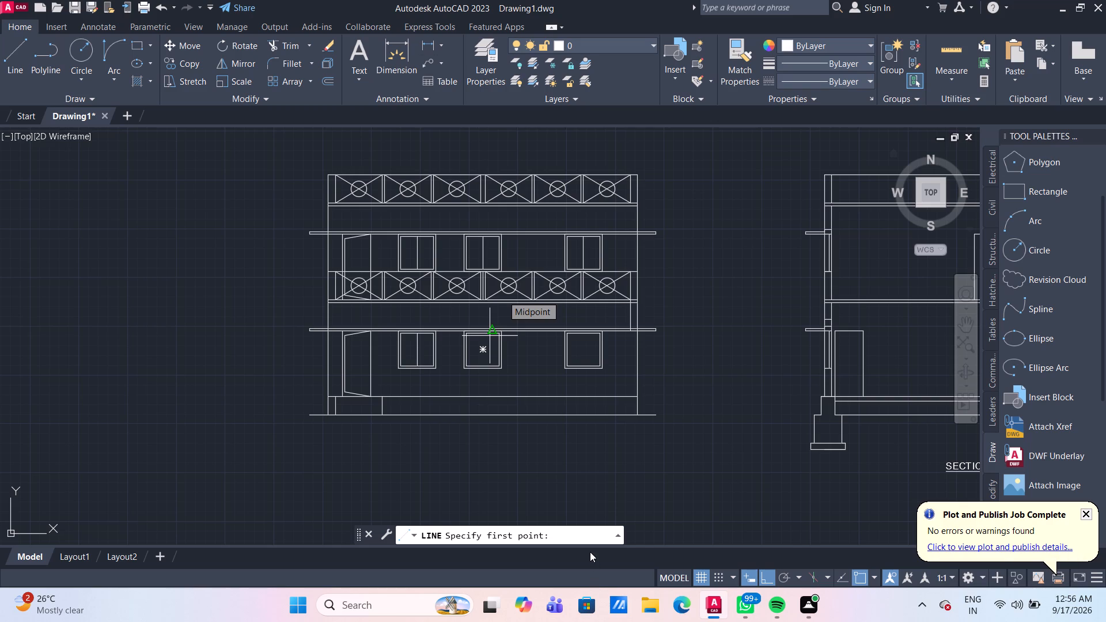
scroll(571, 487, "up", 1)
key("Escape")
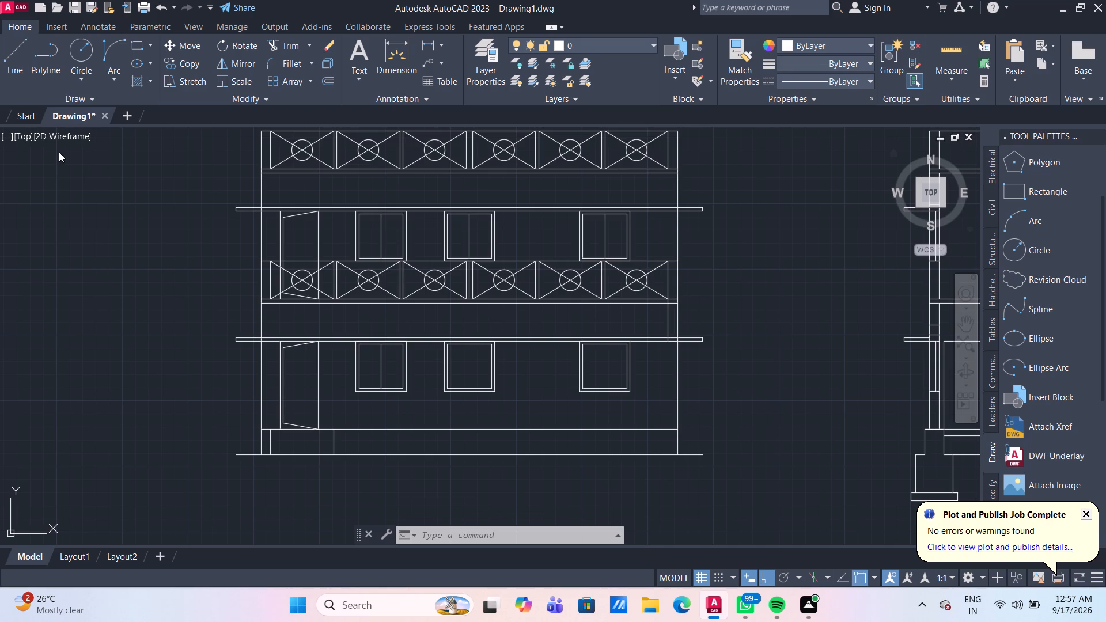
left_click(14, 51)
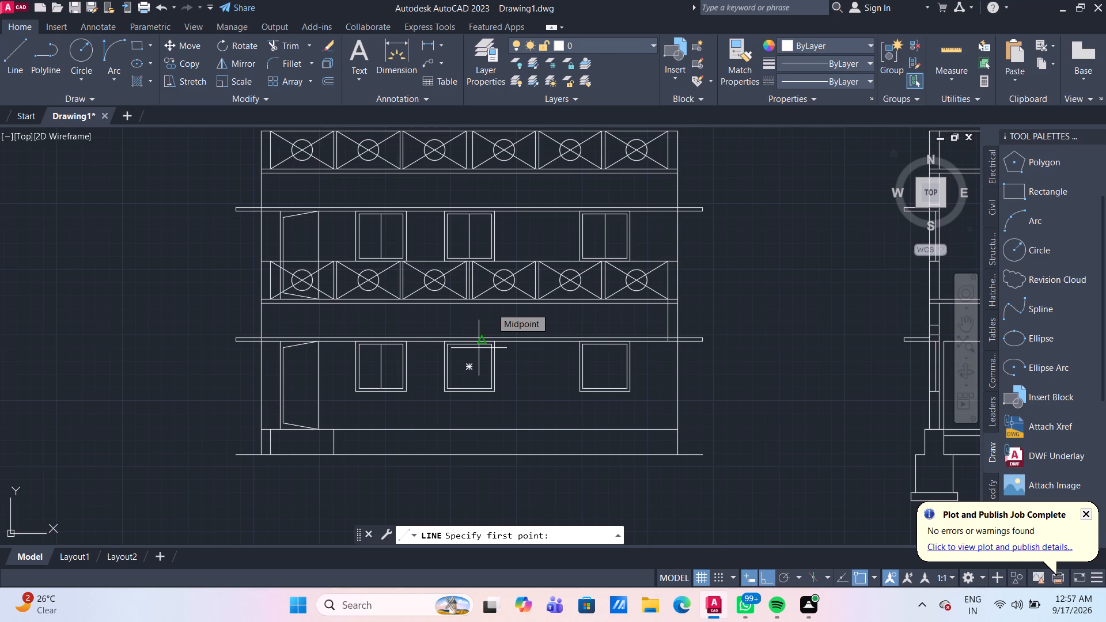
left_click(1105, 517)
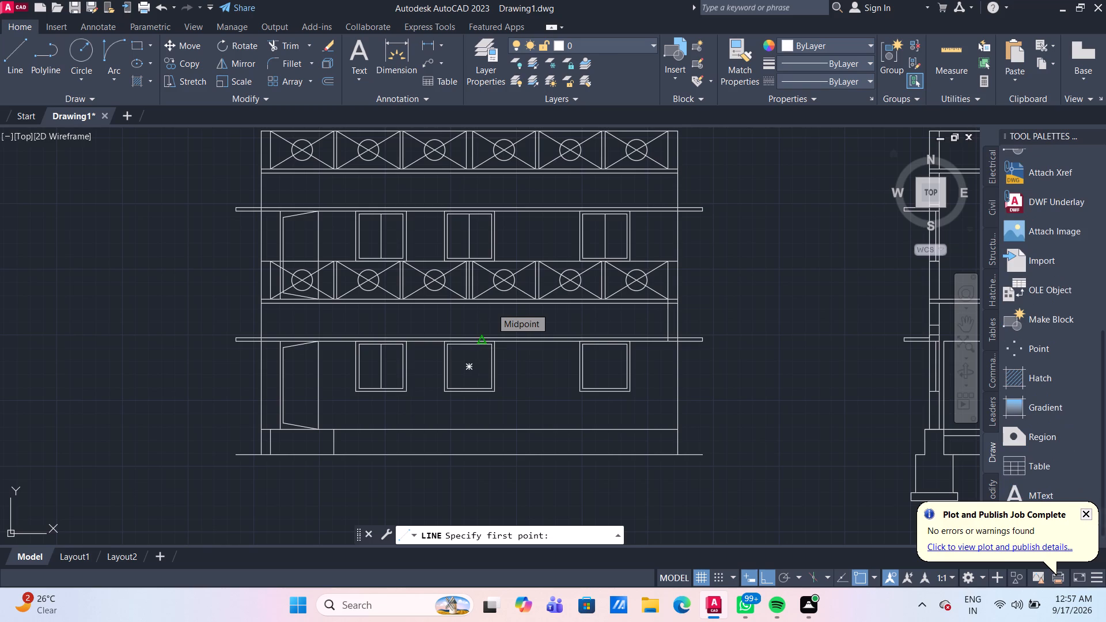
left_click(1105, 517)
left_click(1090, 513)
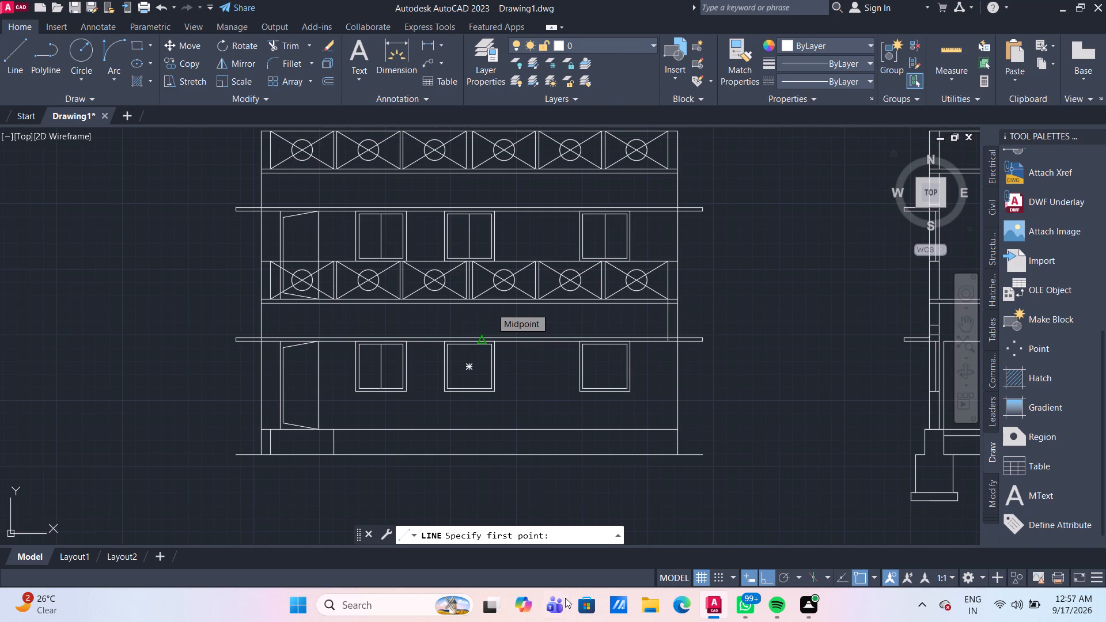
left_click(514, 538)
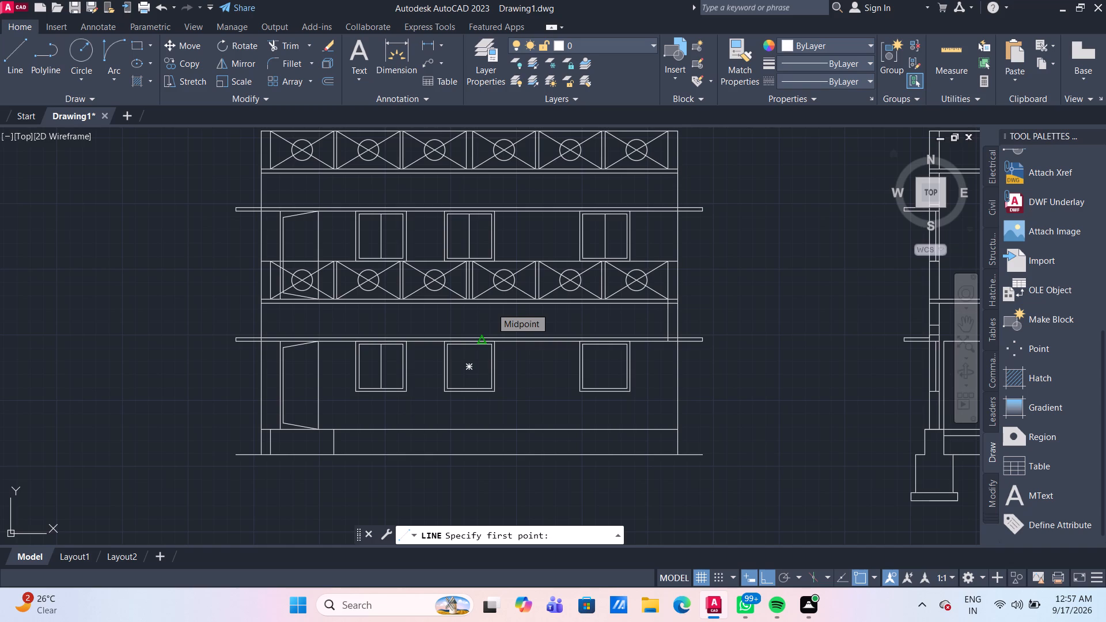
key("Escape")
Turn on command log file recording with LOGFILEON.
left_click(514, 538)
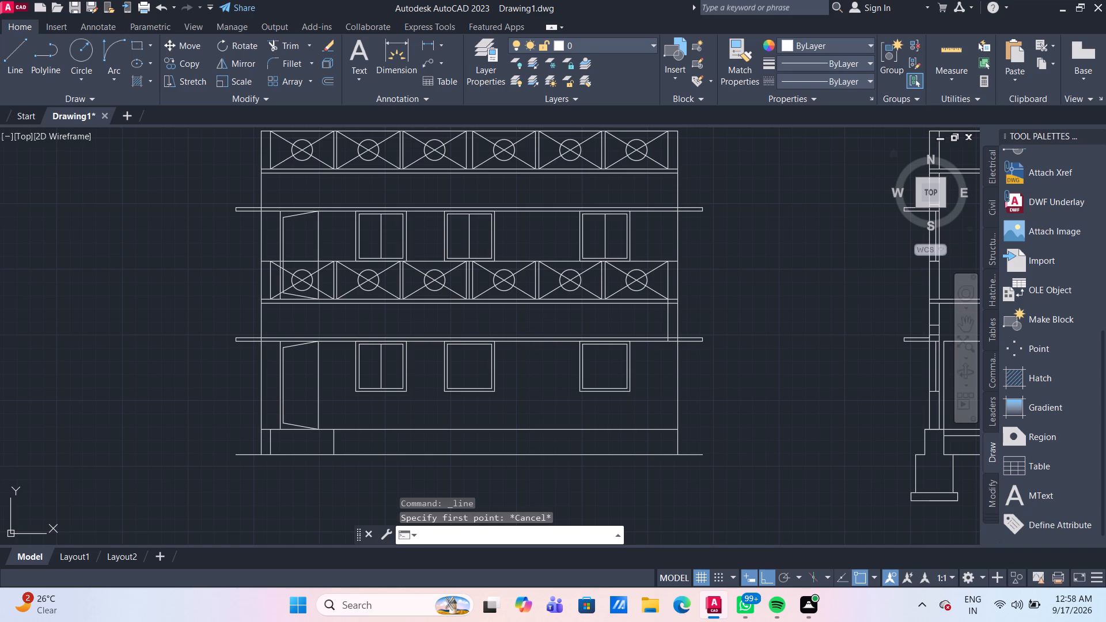
type("LOG")
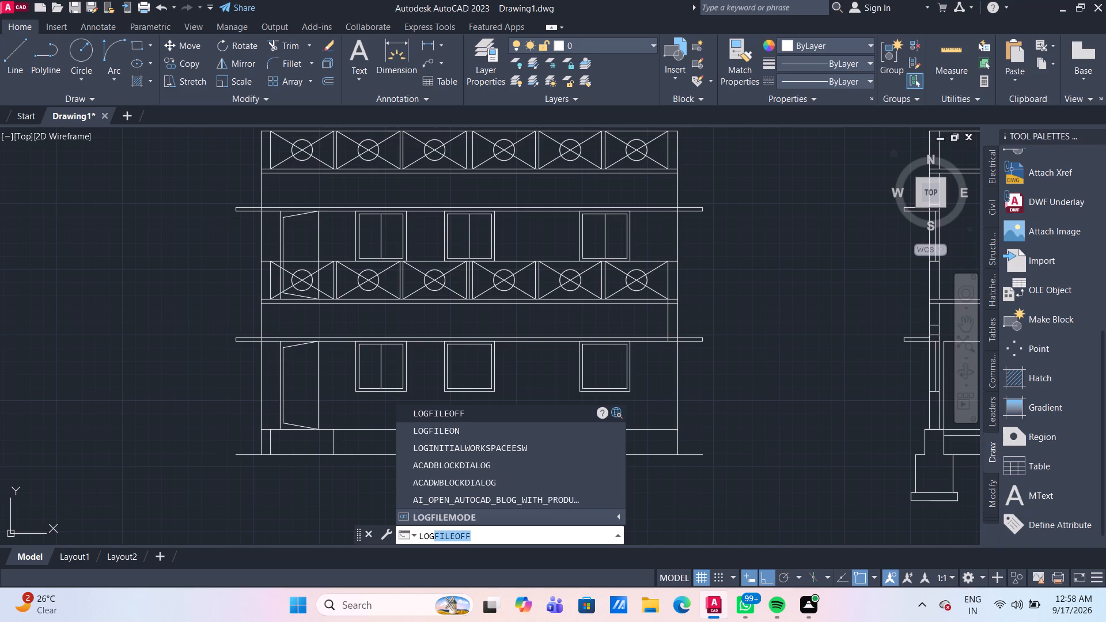
left_click(527, 438)
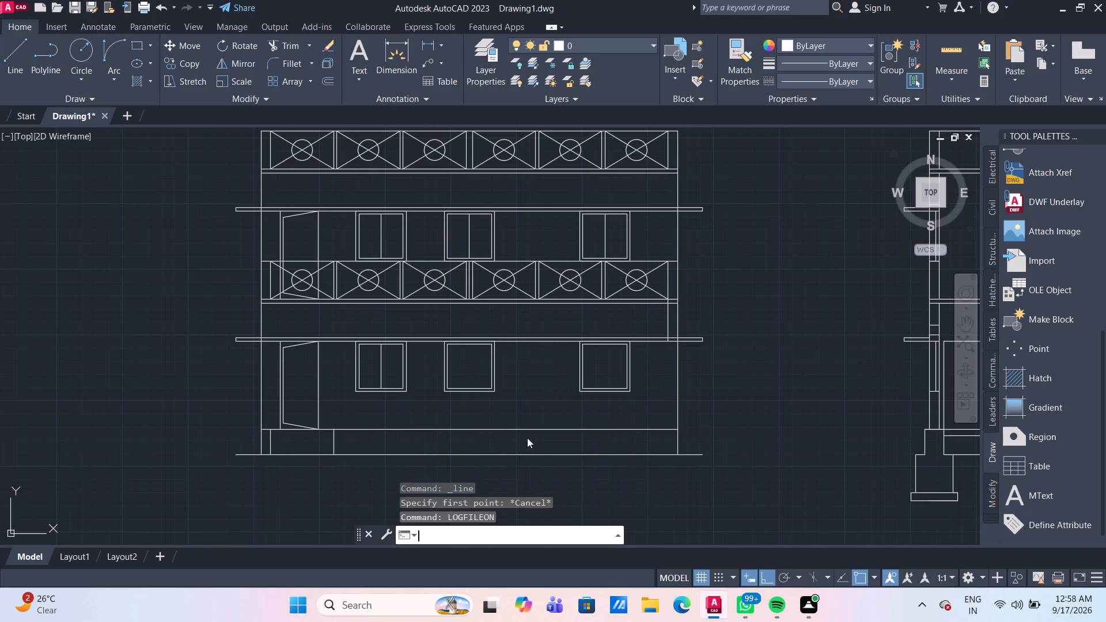
Save the drawing as 2BHK PLAN SECTION ELEVATION, an AutoCAD 2018 drawing, in the desktop's CAD DWG folder.
left_click(22, 56)
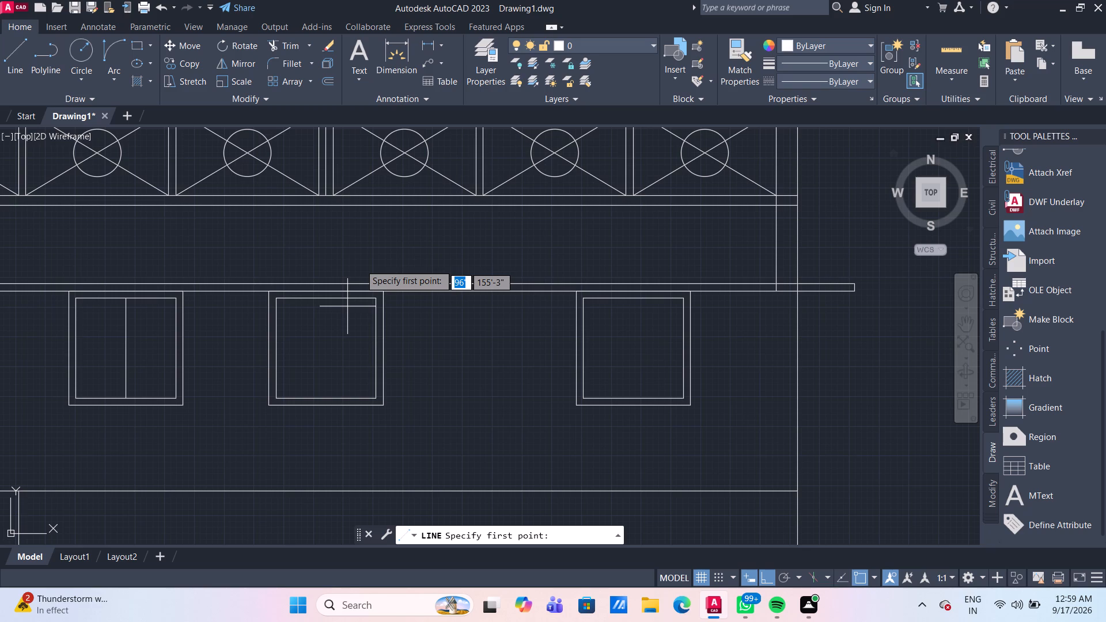
key("ctrl+s")
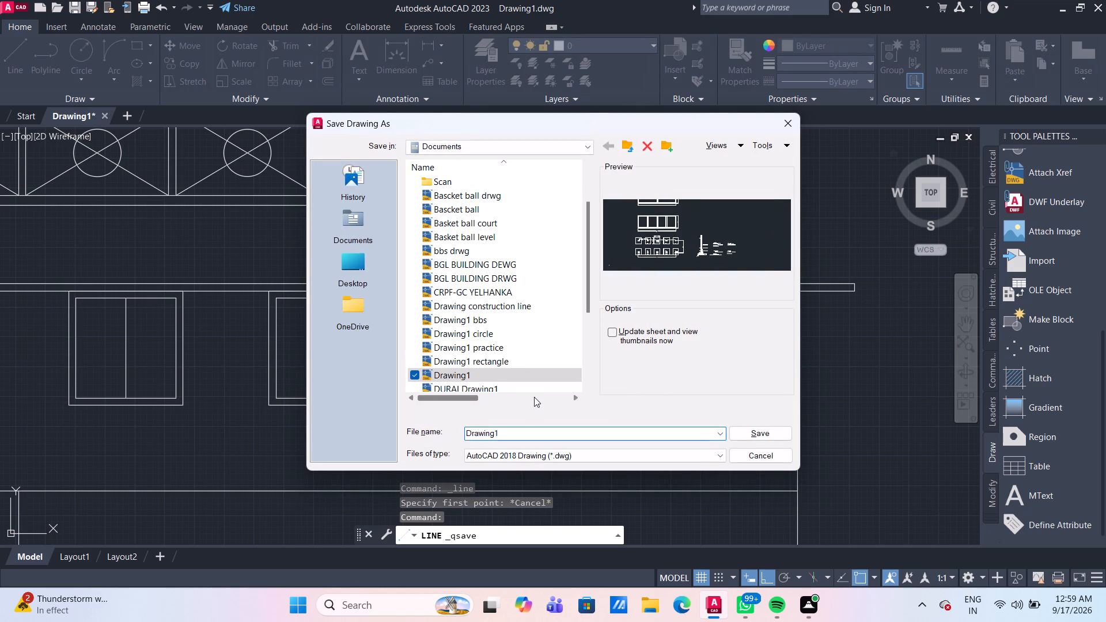
left_click(358, 264)
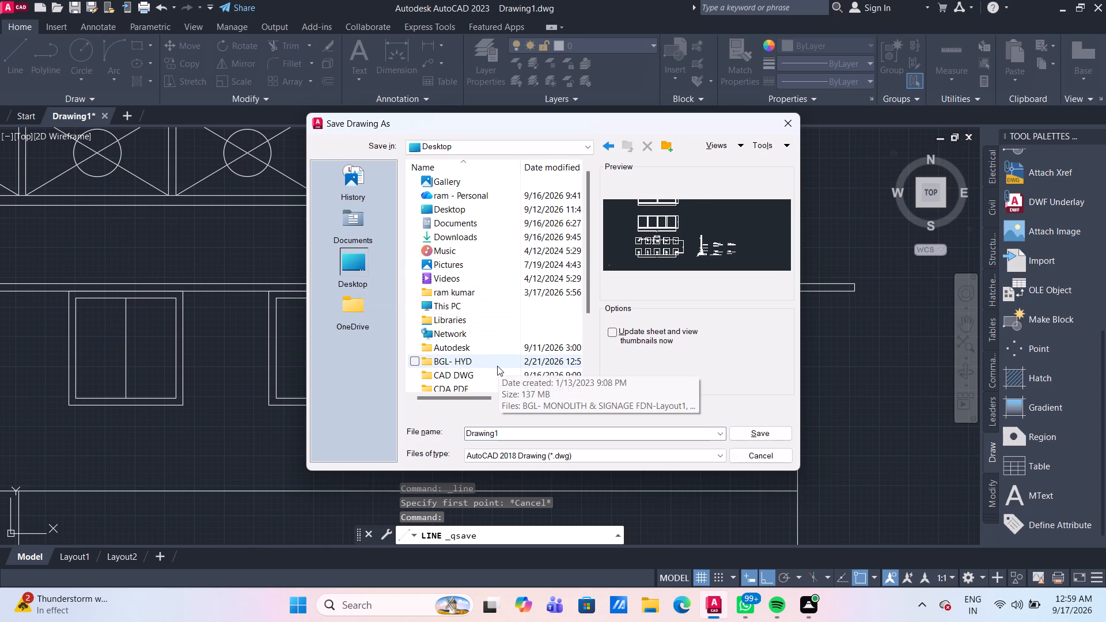
double_click(476, 377)
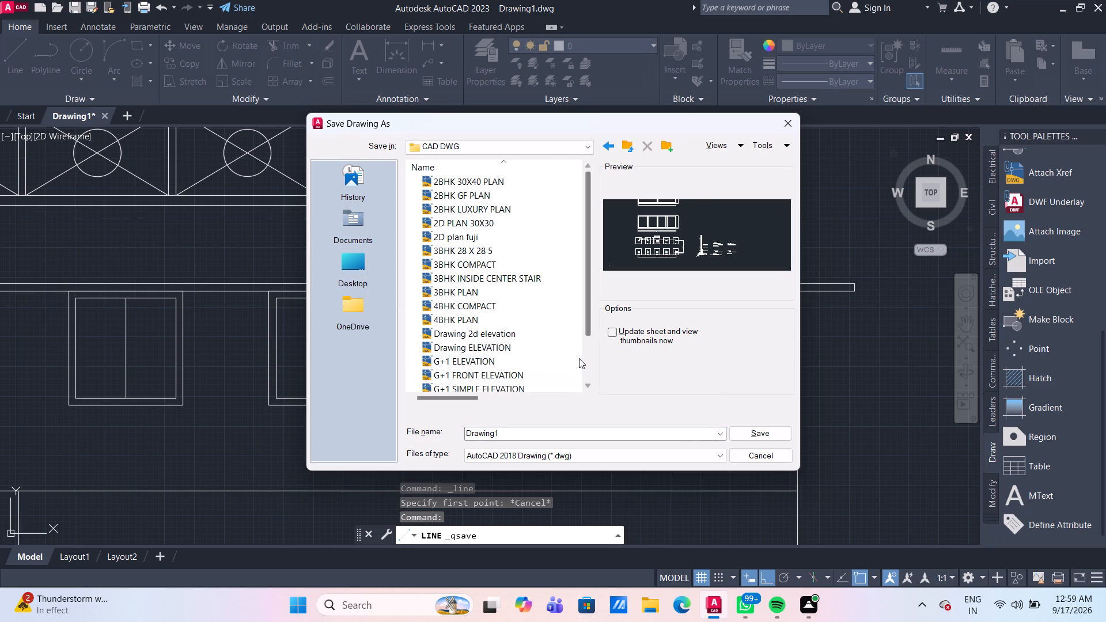
left_click(584, 350)
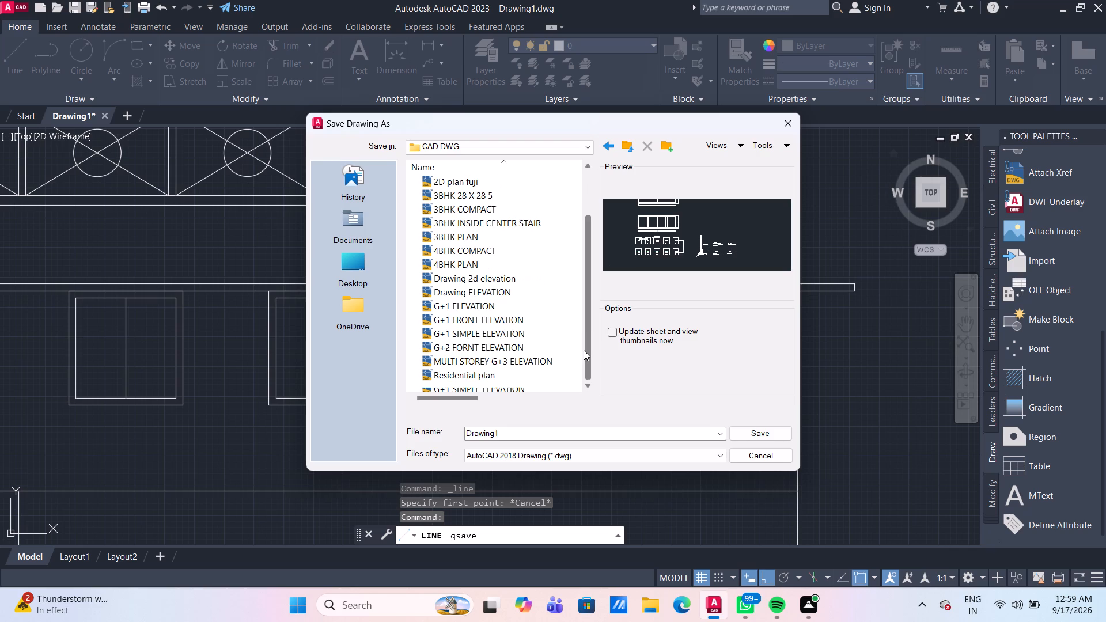
left_click(545, 432)
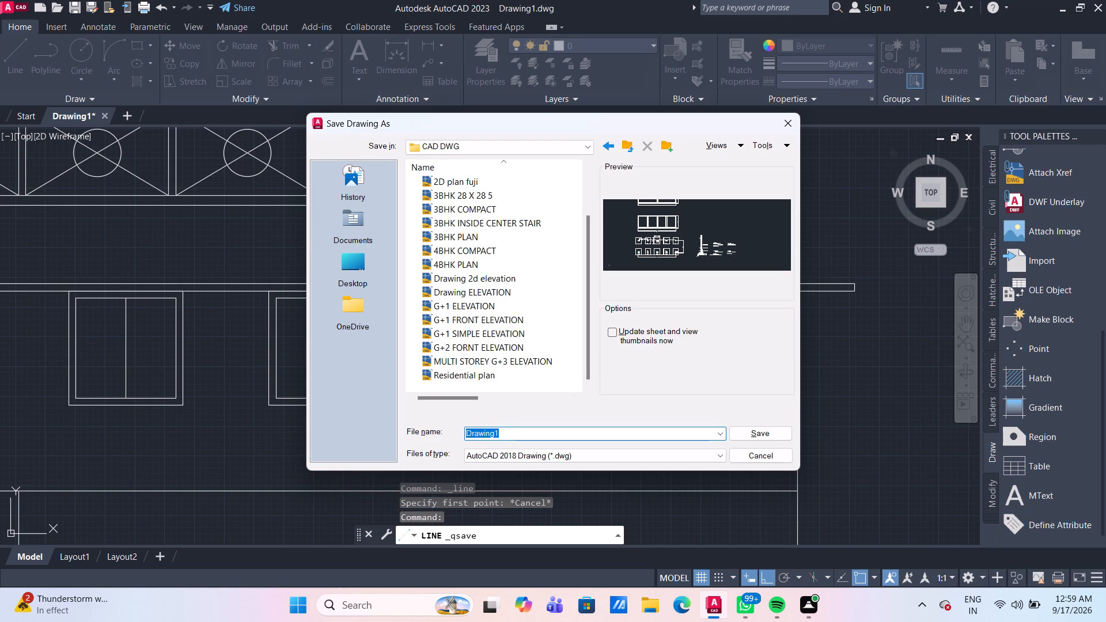
key("2")
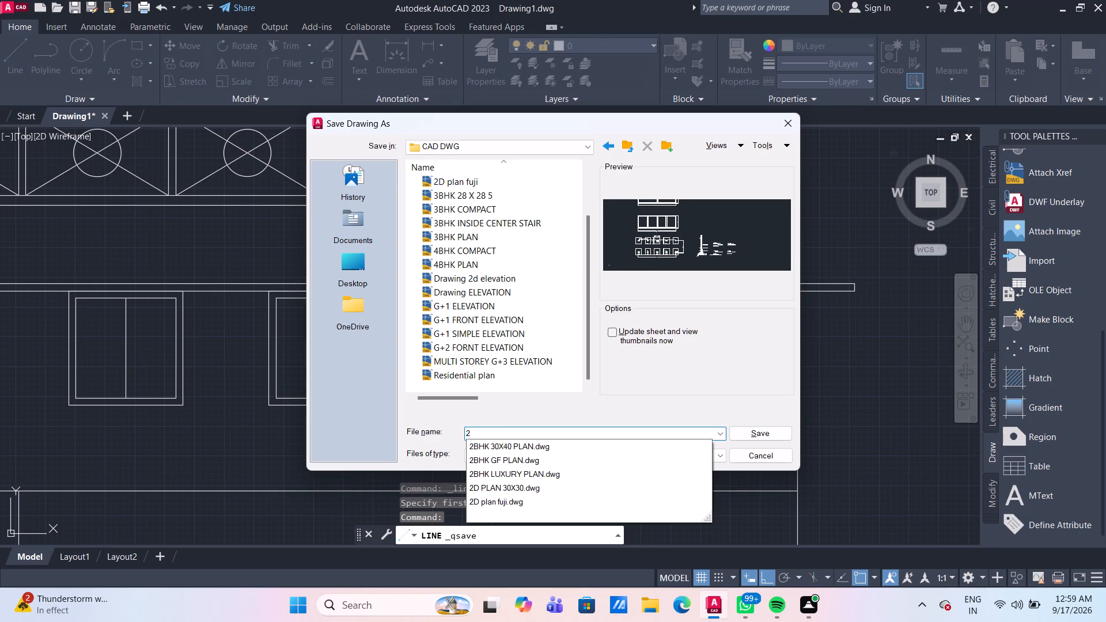
type("BHK PLA")
type("N")
key("space")
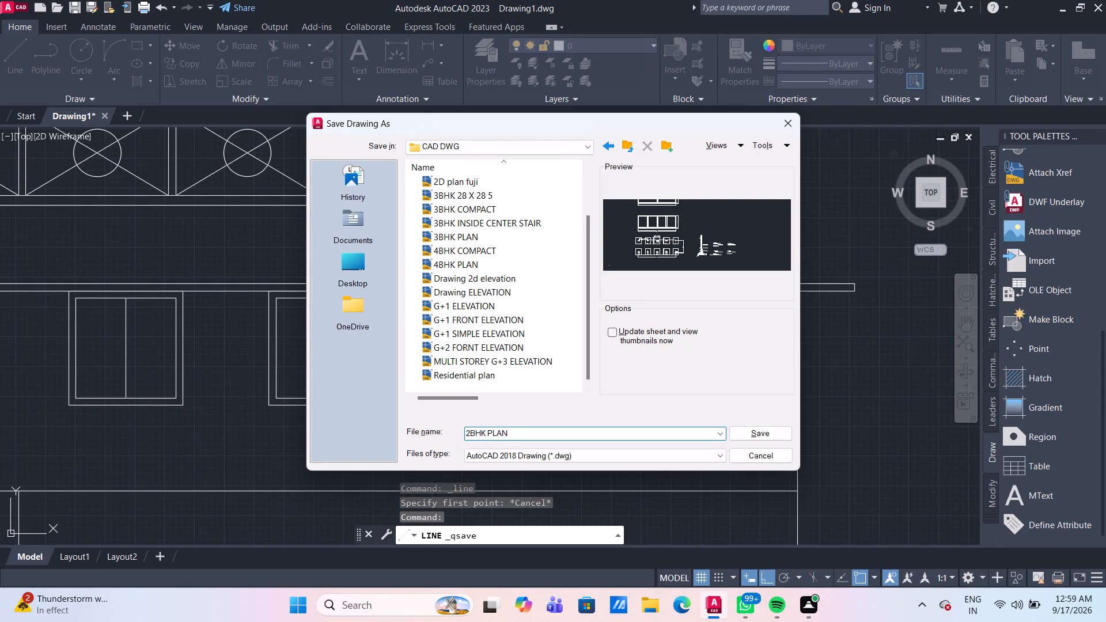
type("SECTION")
key("space")
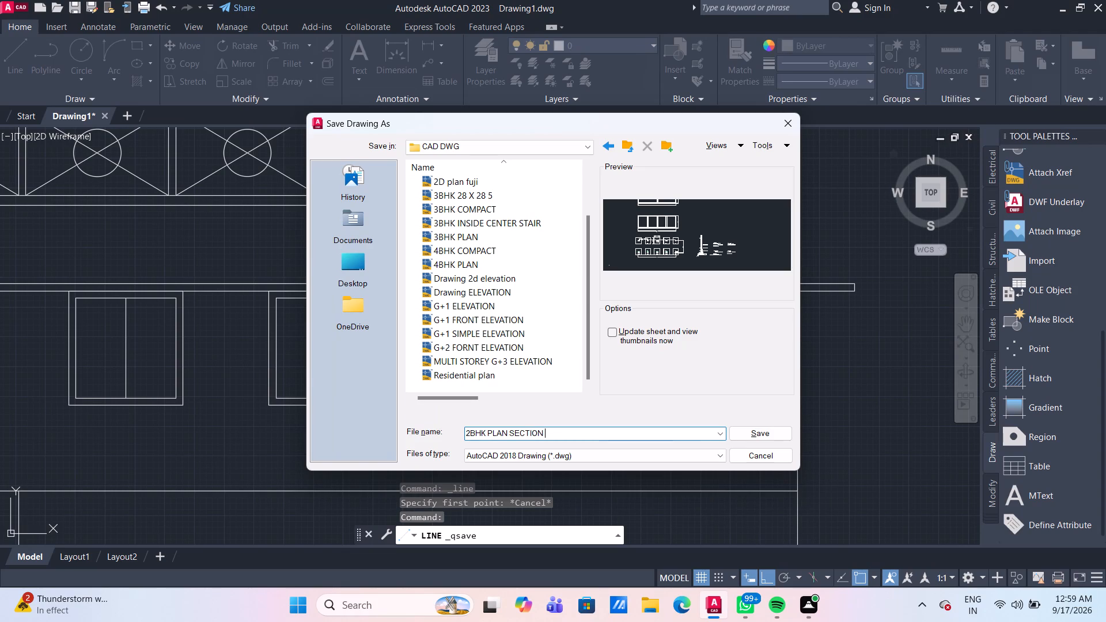
key("e")
type("LEVATION")
left_click(742, 431)
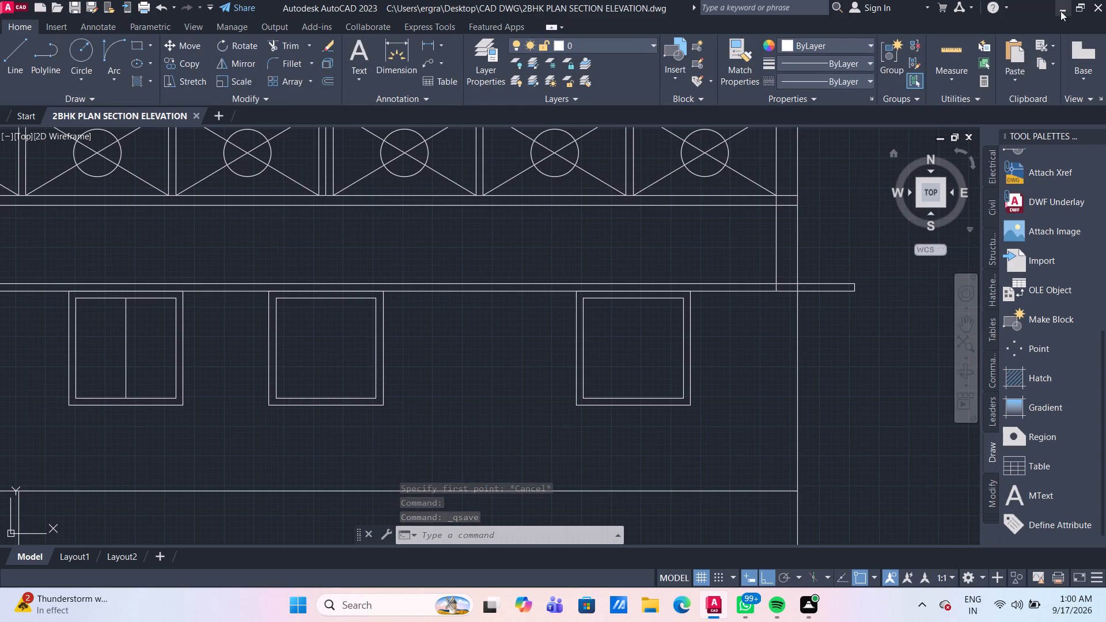
Close the CAD application with the saved drawing.
left_click(1103, 10)
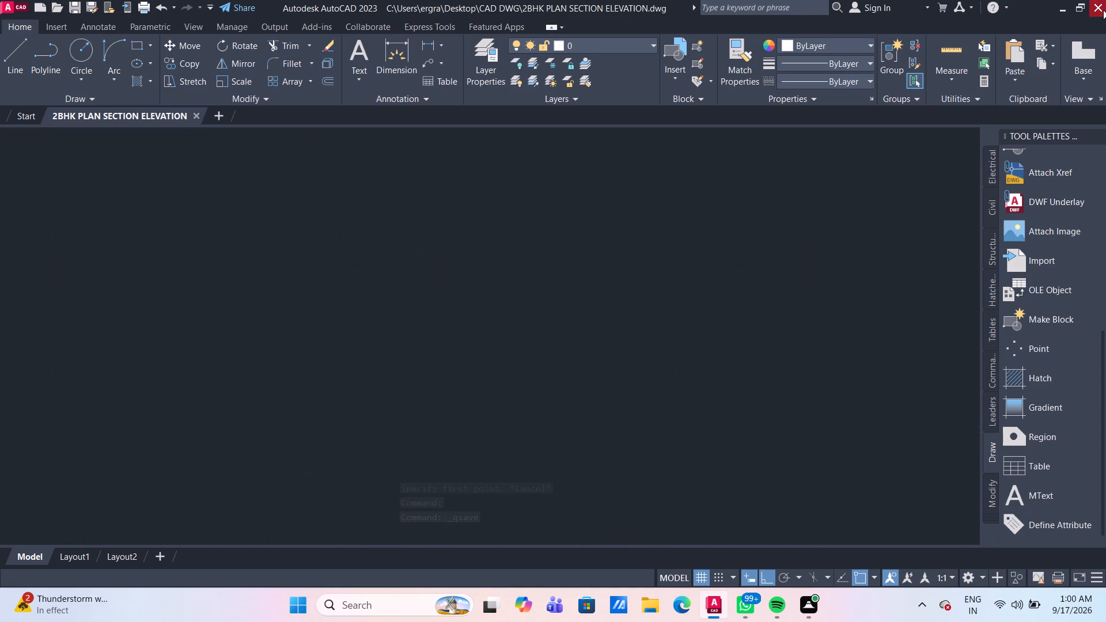
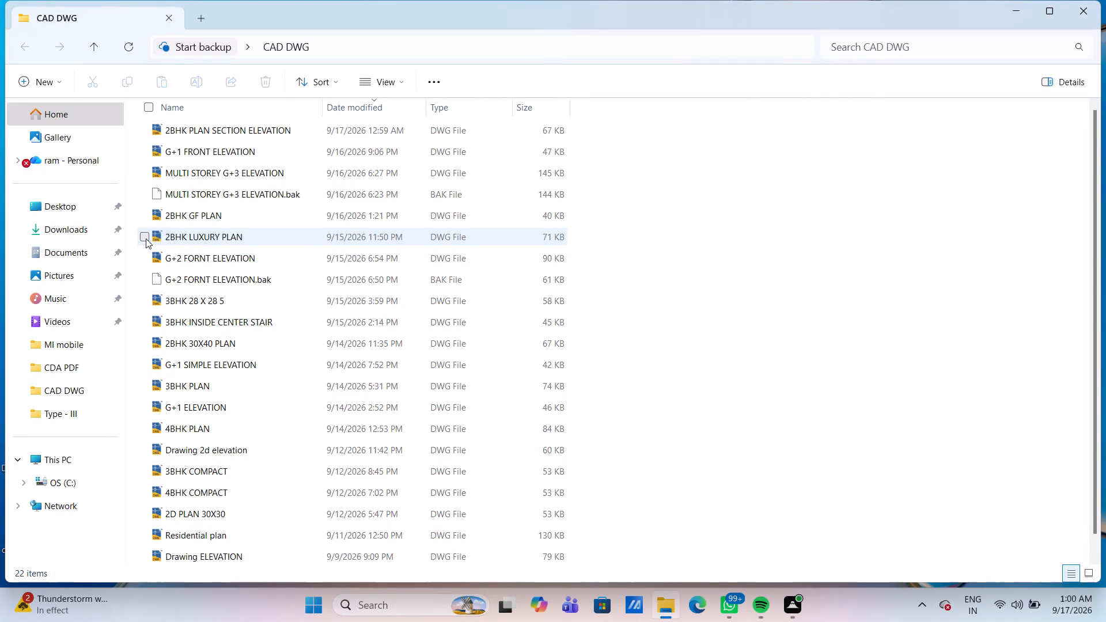
Open the 2BHK PLAN SECTION ELEVATION drawing from the CAD DWG folder in AutoCAD.
left_click(226, 130)
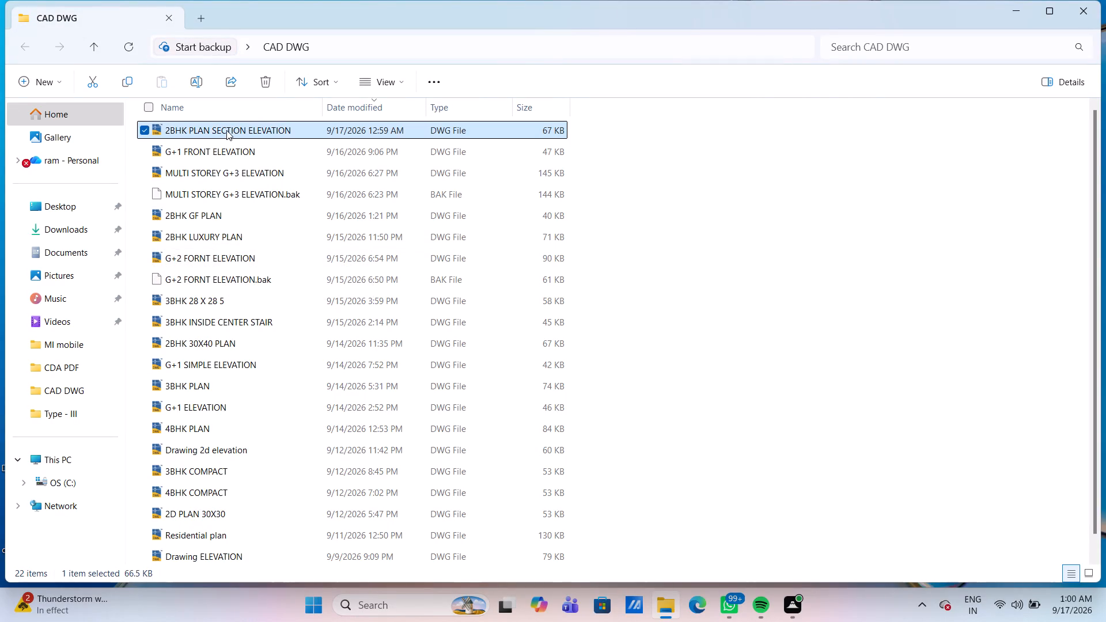
double_click(226, 130)
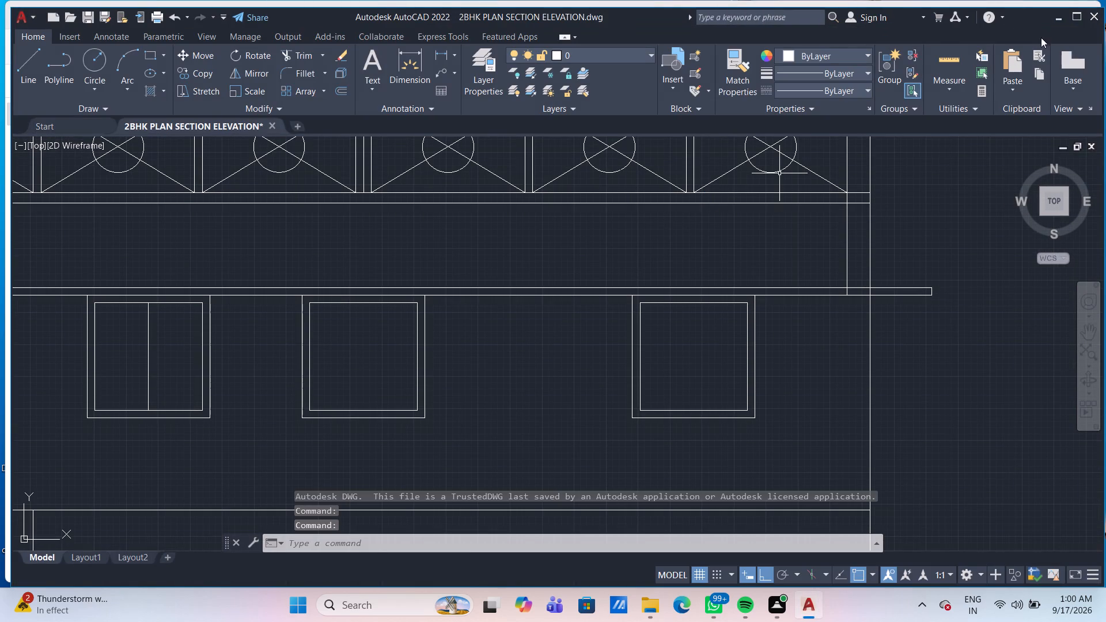
Close AutoCAD with the 2BHK PLAN SECTION ELEVATION drawing open.
left_click(1094, 20)
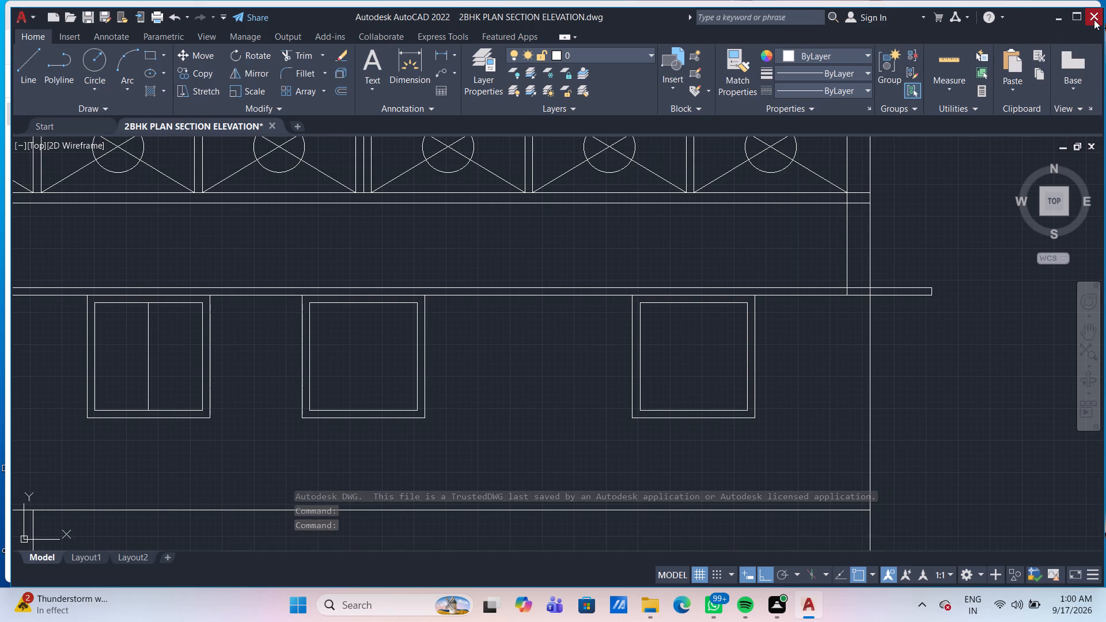
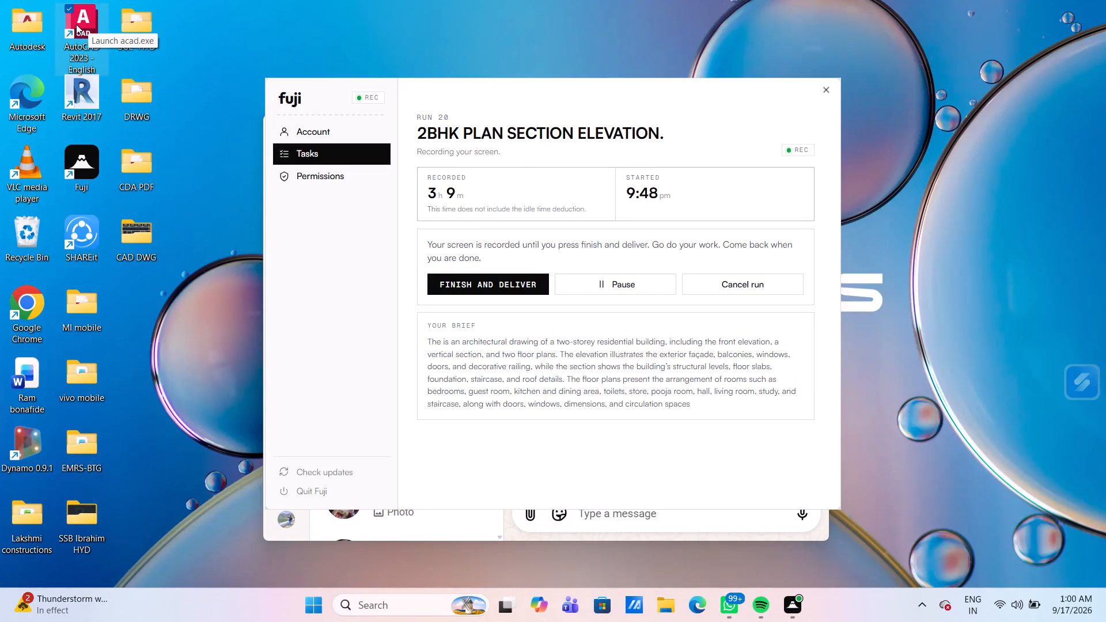
Launch AutoCAD 2023 and open the recent 2BHK PLAN SECTION ELEVATION drawing.
double_click(76, 24)
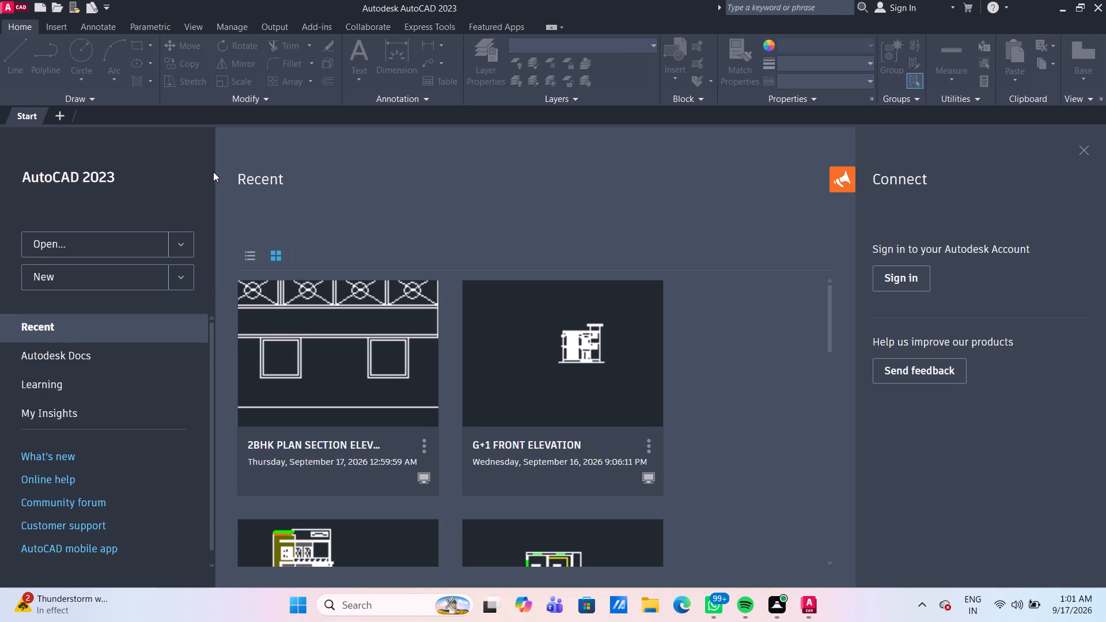
triple_click(343, 348)
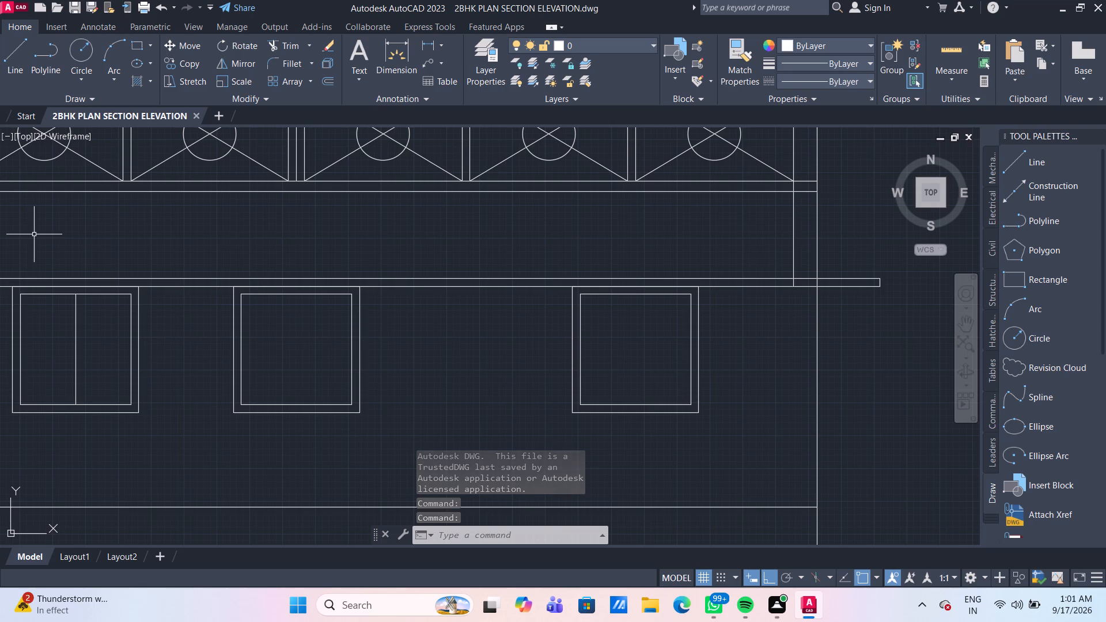
Draw vertical centre lines through the two undivided ground-floor windows of the front elevation in one continuous Line run.
left_click(17, 61)
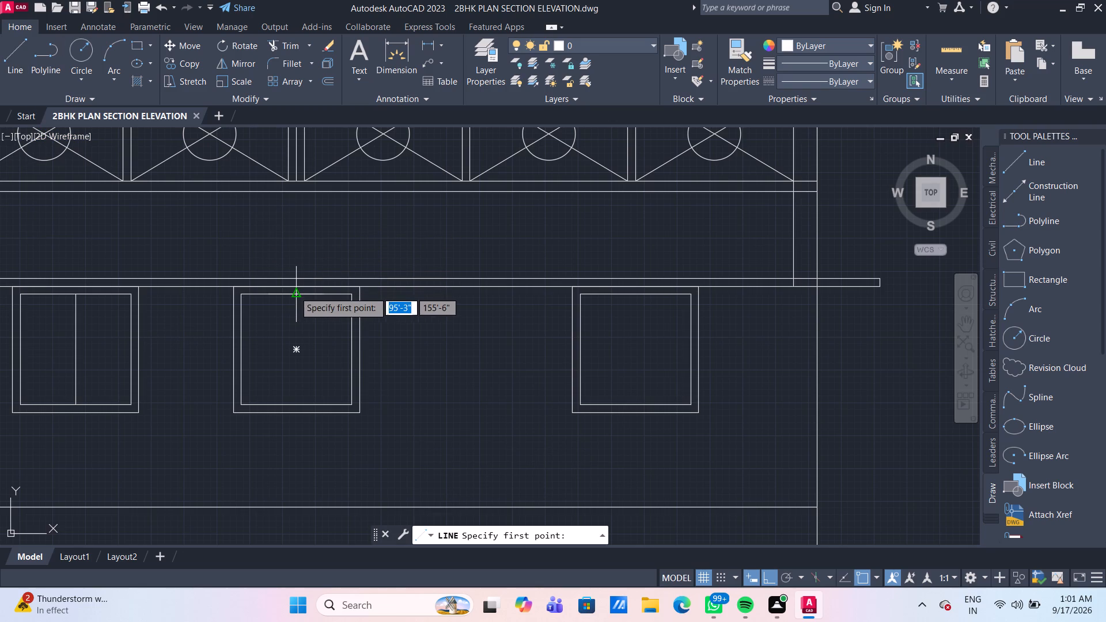
left_click(298, 295)
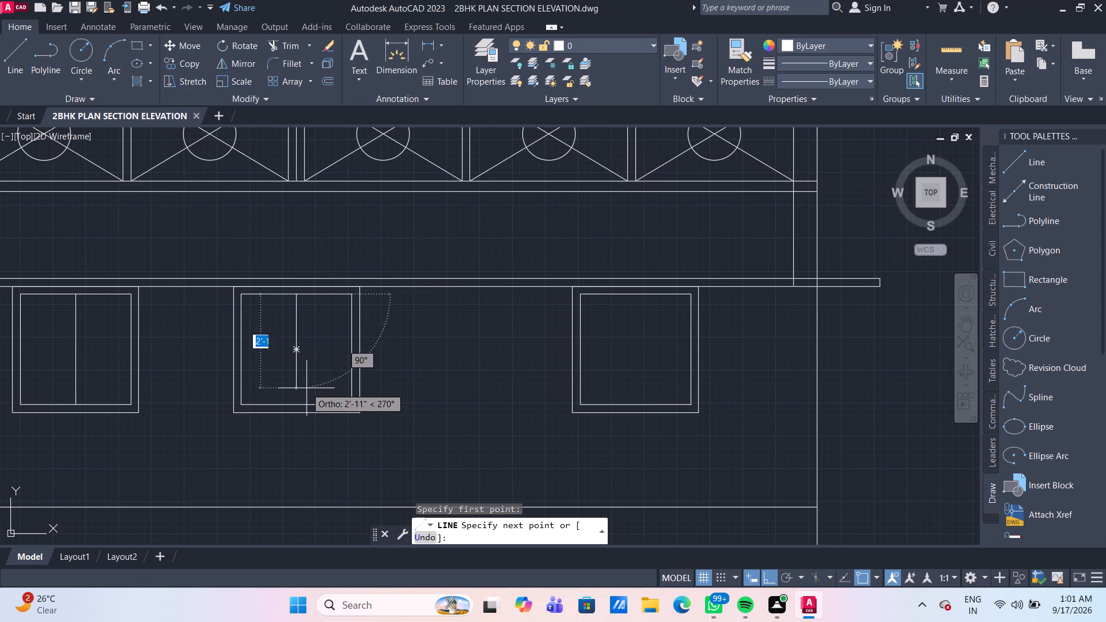
left_click(294, 405)
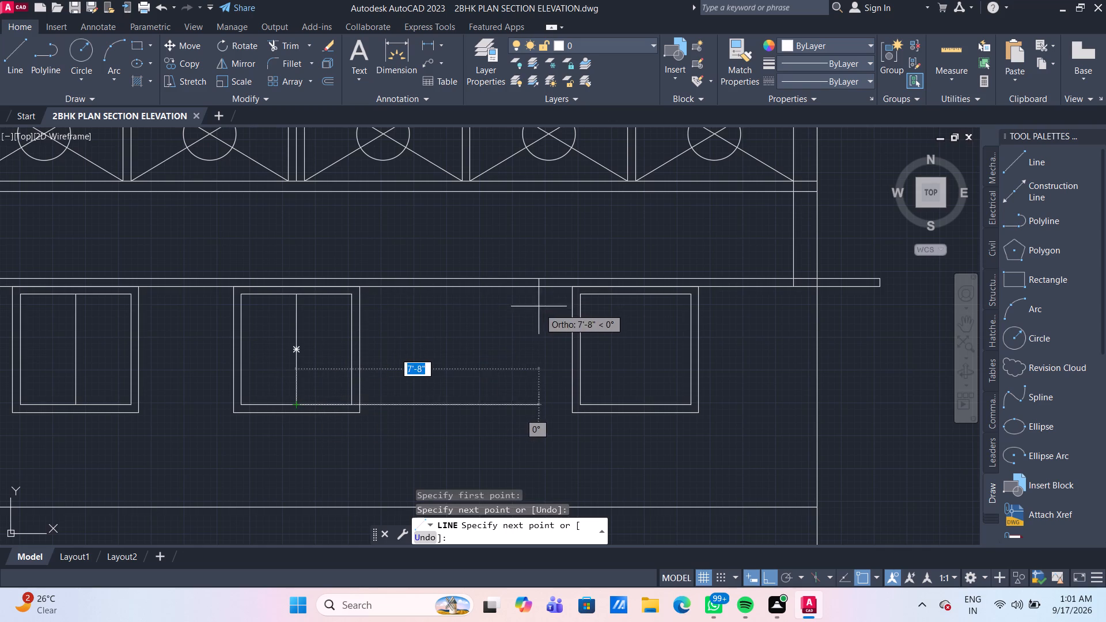
left_click(635, 294)
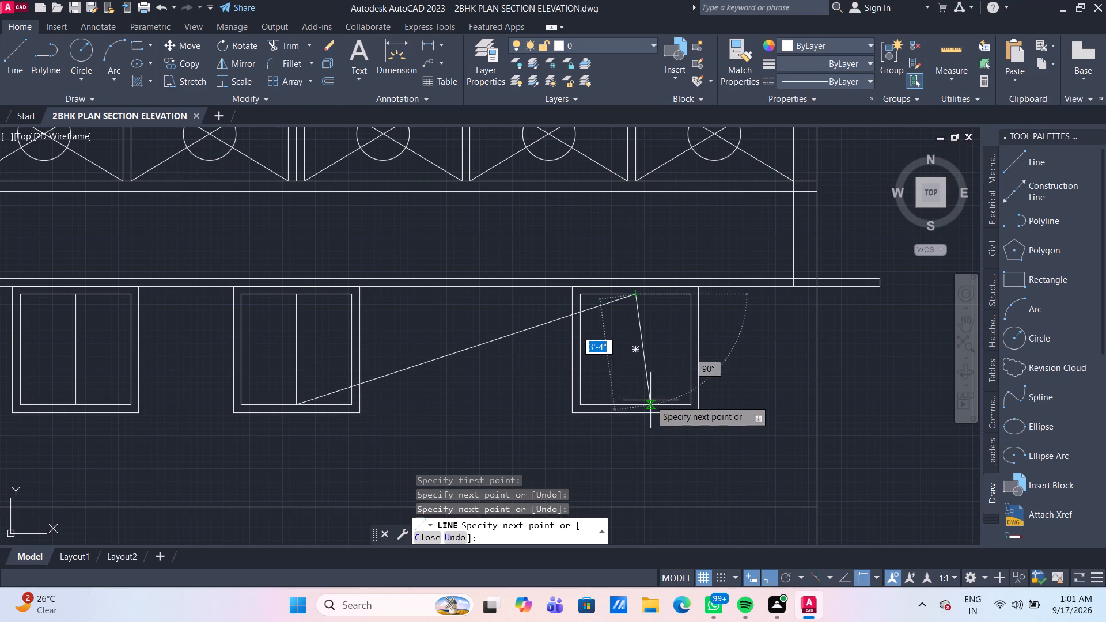
left_click(639, 402)
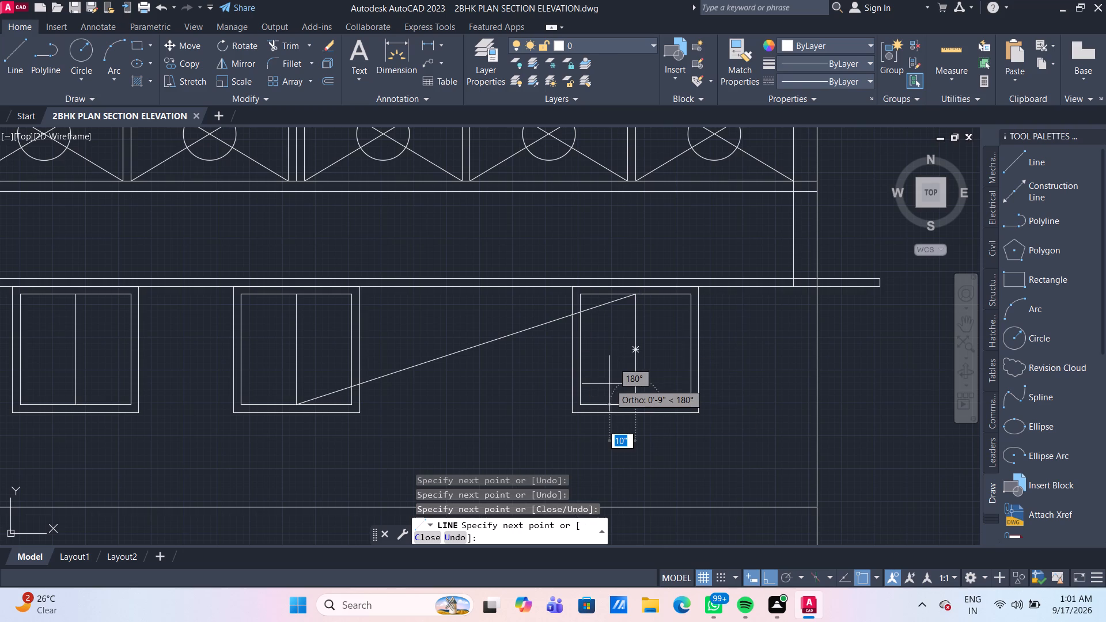
key("Escape")
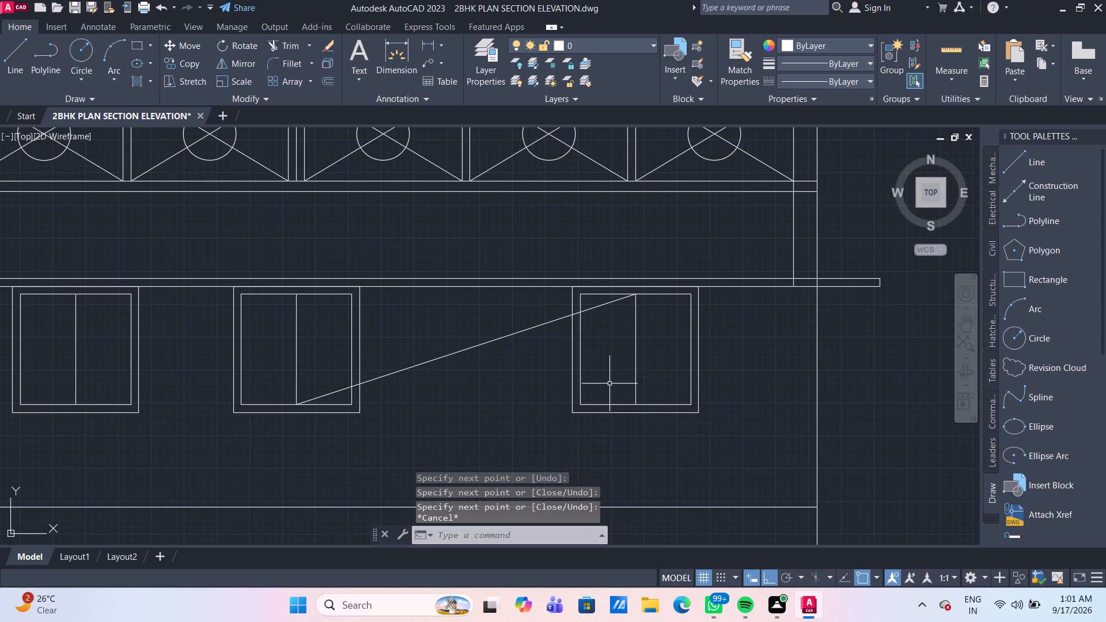
Delete the diagonal line connecting the two ground-floor windows' centre lines.
left_click(486, 343)
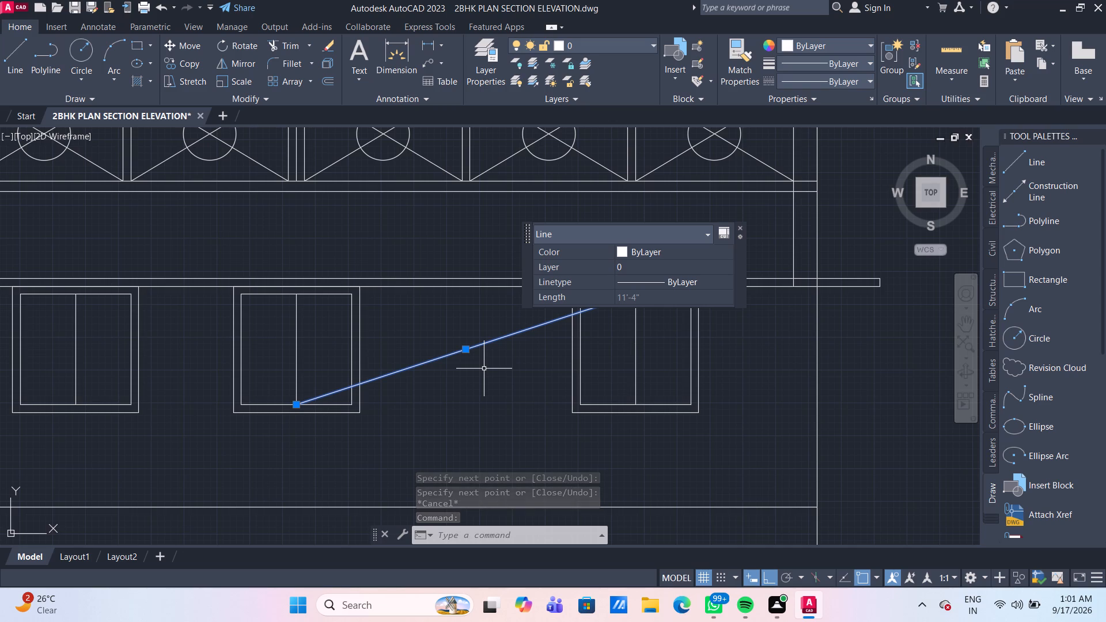
key("Delete")
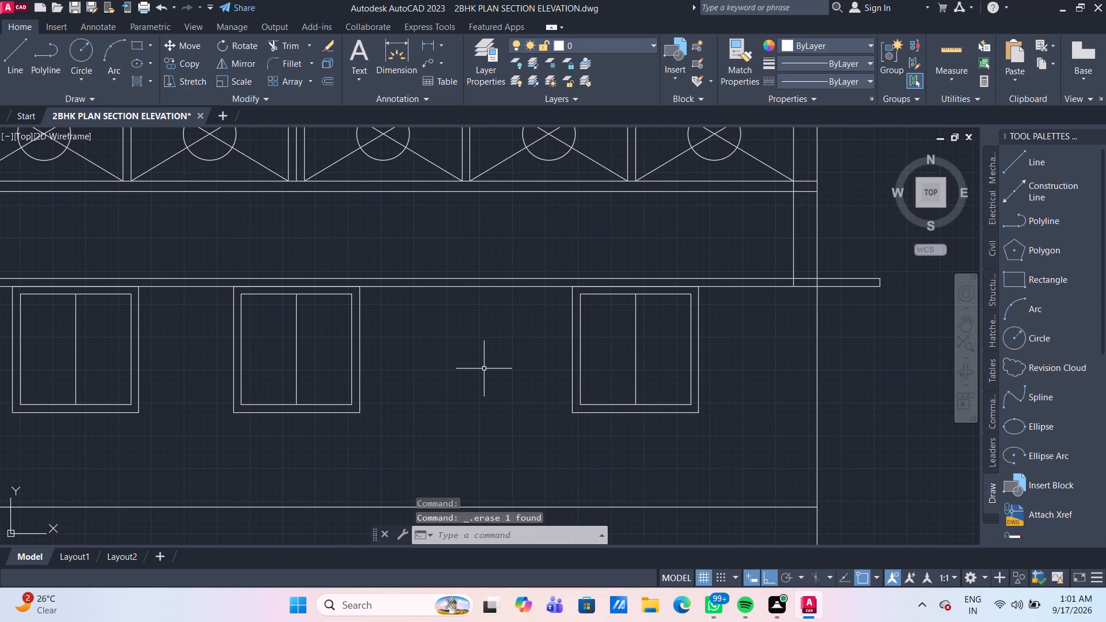
Save the 2BHK PLAN SECTION ELEVATION drawing and keep it open.
key("ctrl+s")
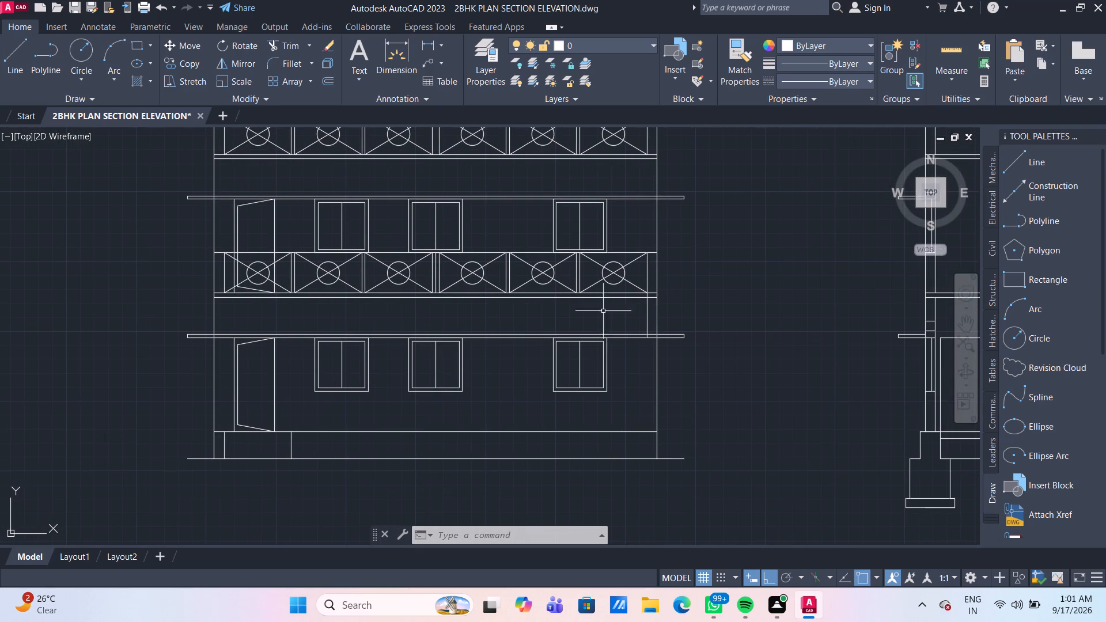
left_click(1097, 9)
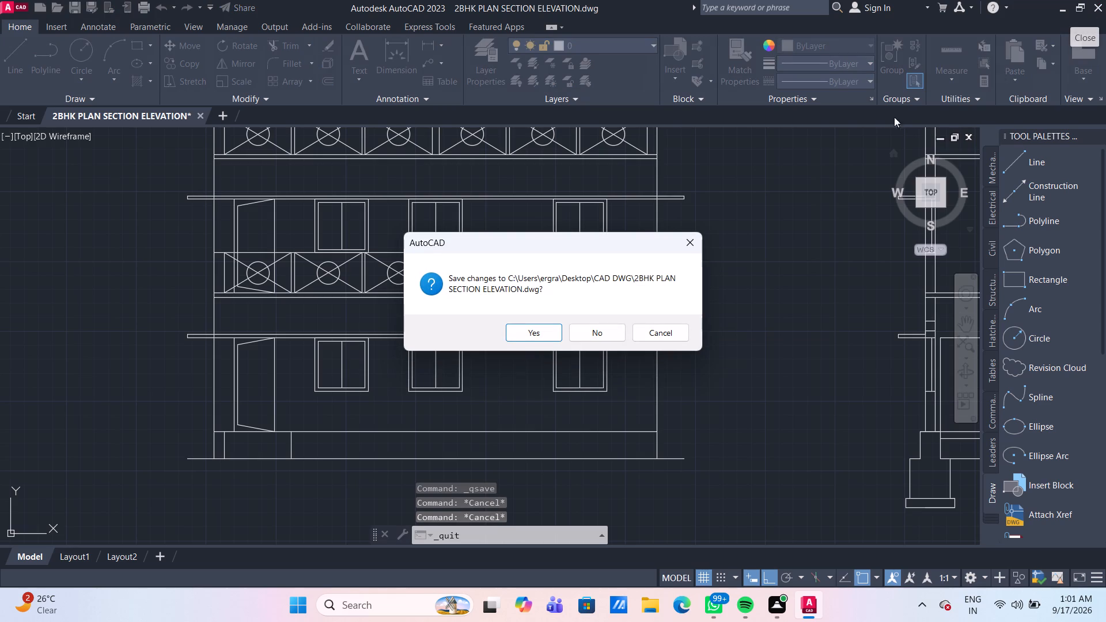
left_click(649, 336)
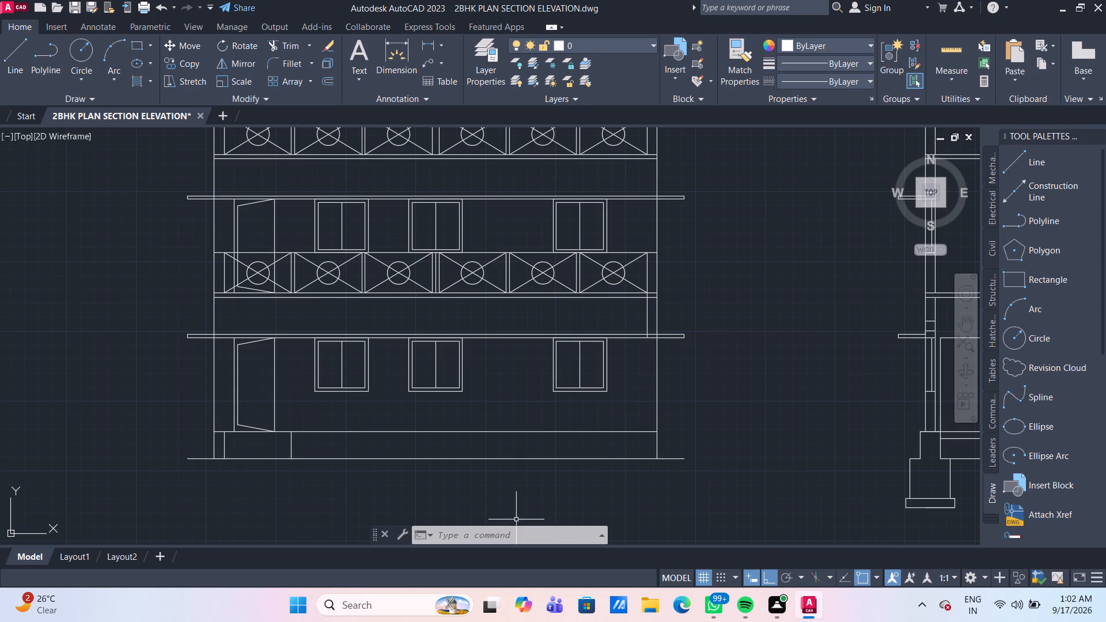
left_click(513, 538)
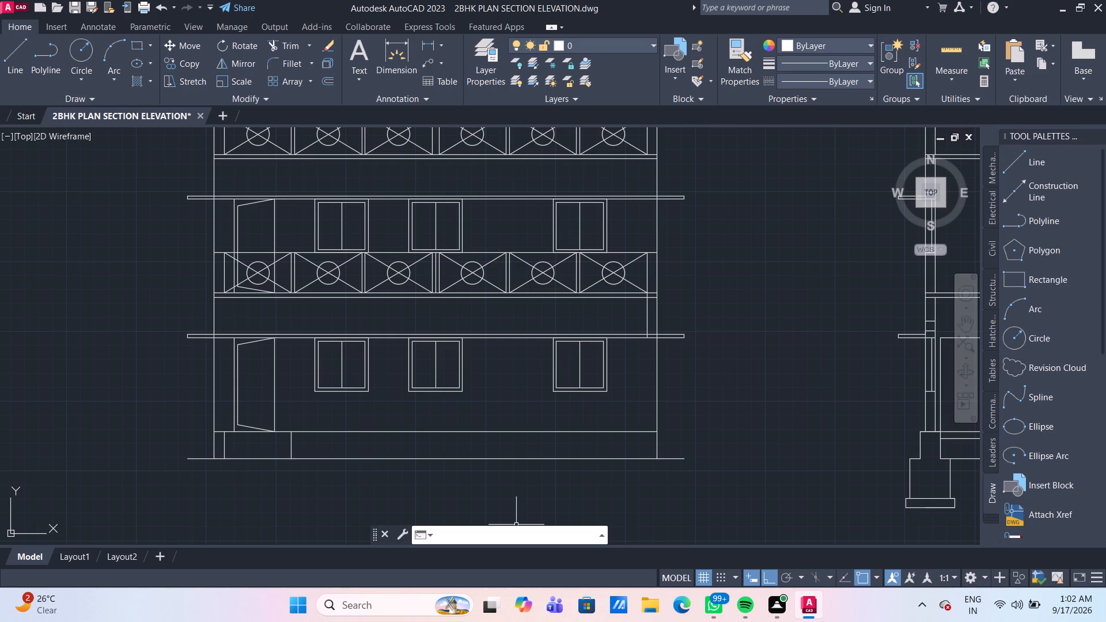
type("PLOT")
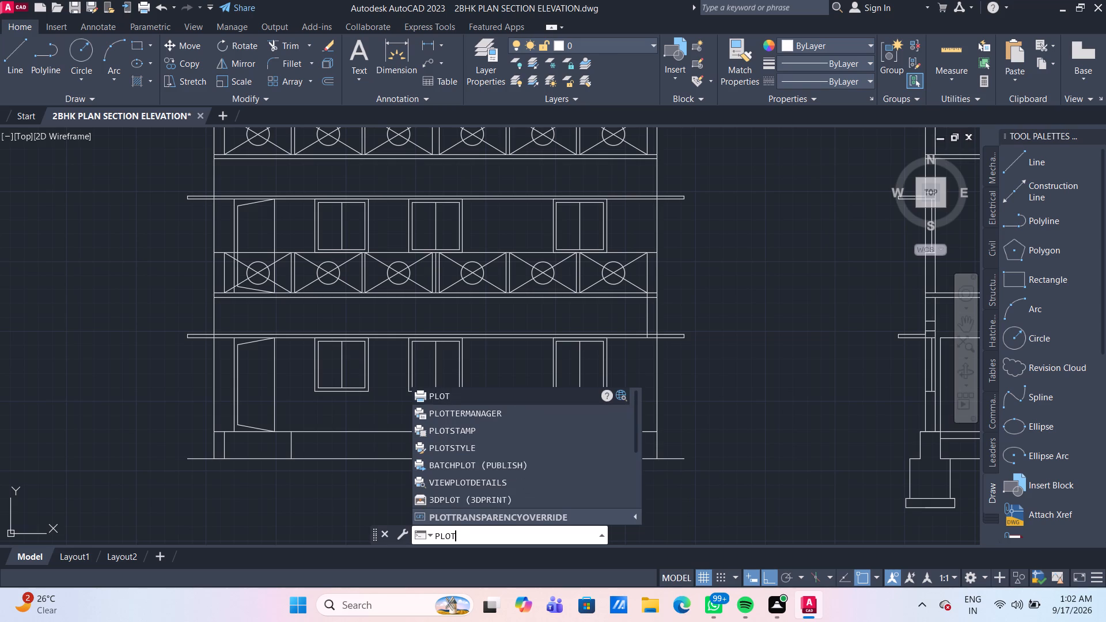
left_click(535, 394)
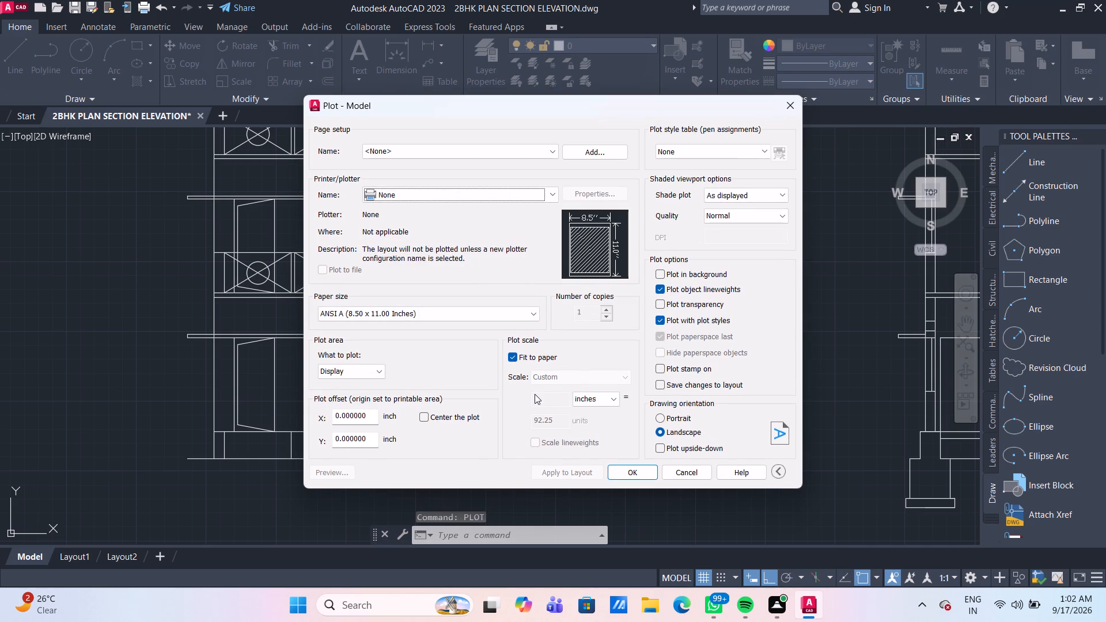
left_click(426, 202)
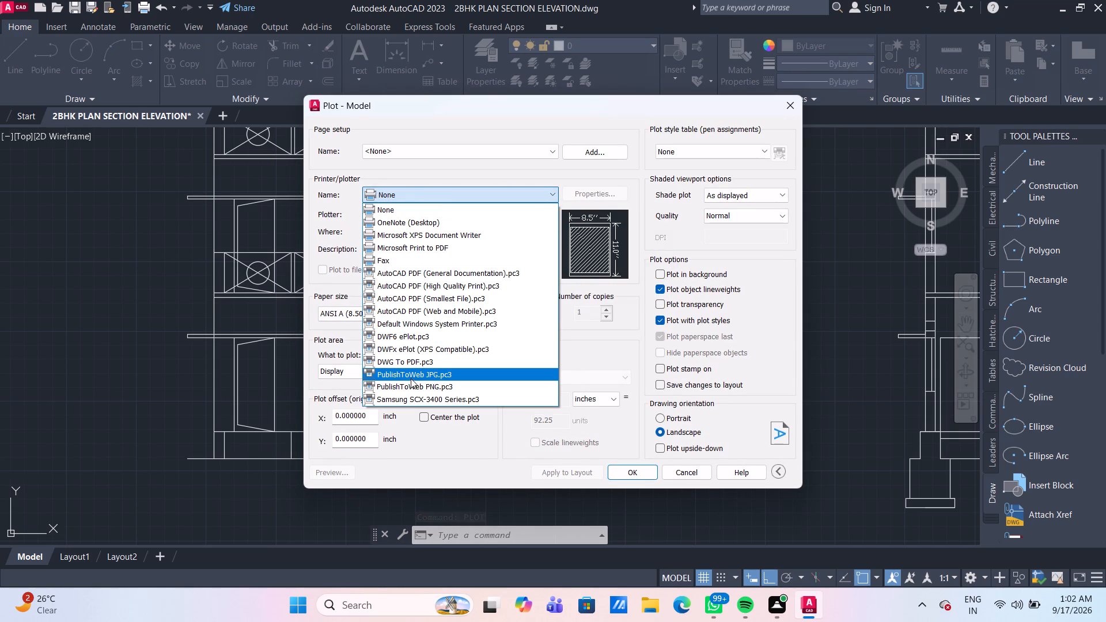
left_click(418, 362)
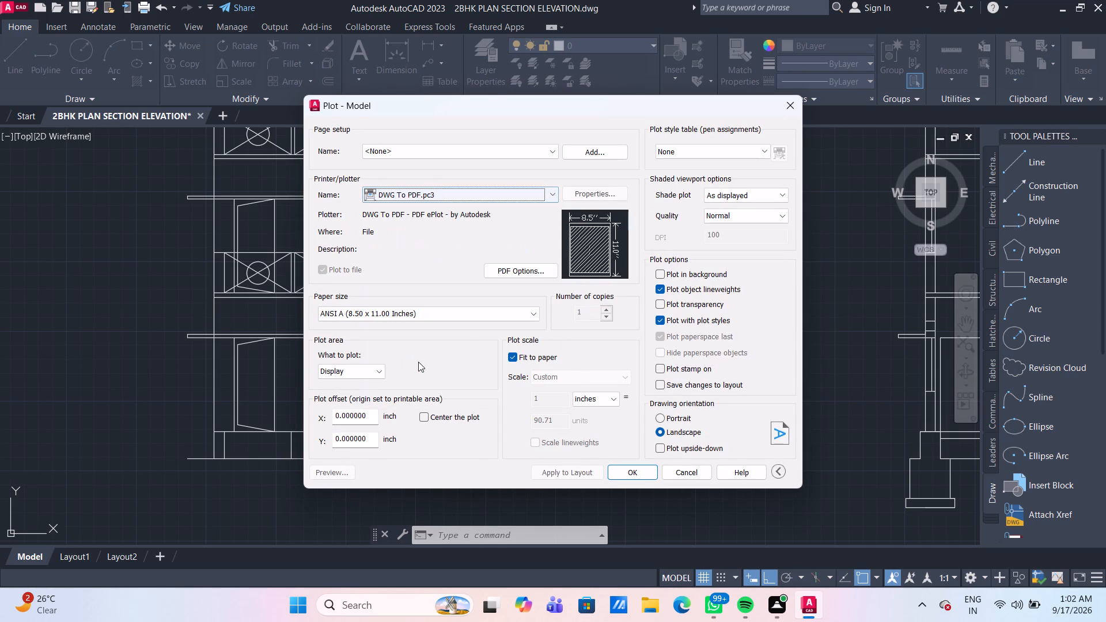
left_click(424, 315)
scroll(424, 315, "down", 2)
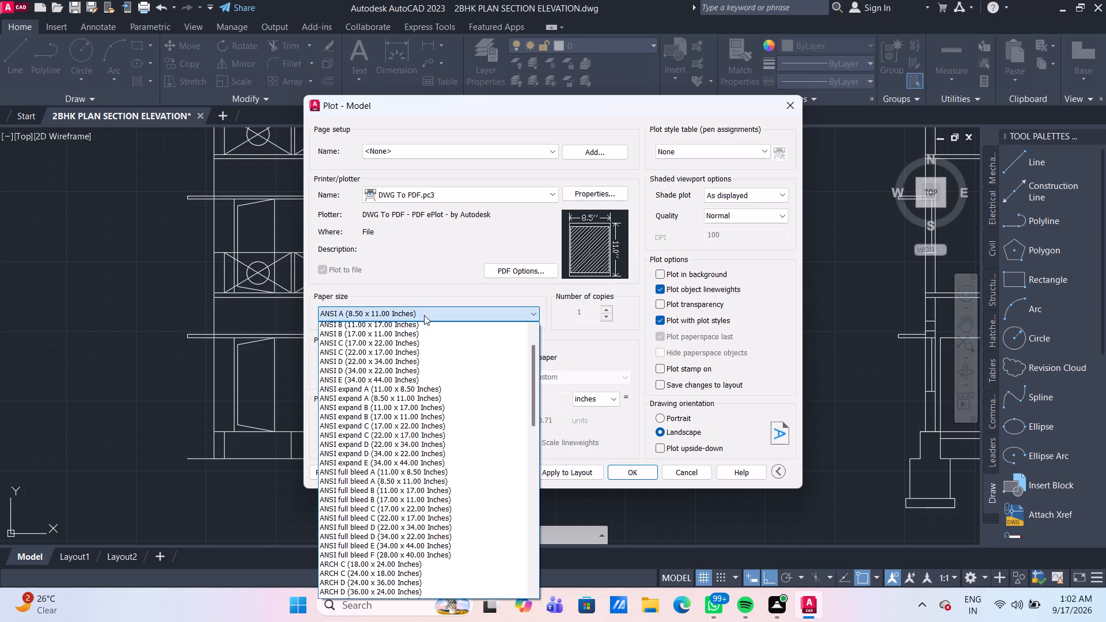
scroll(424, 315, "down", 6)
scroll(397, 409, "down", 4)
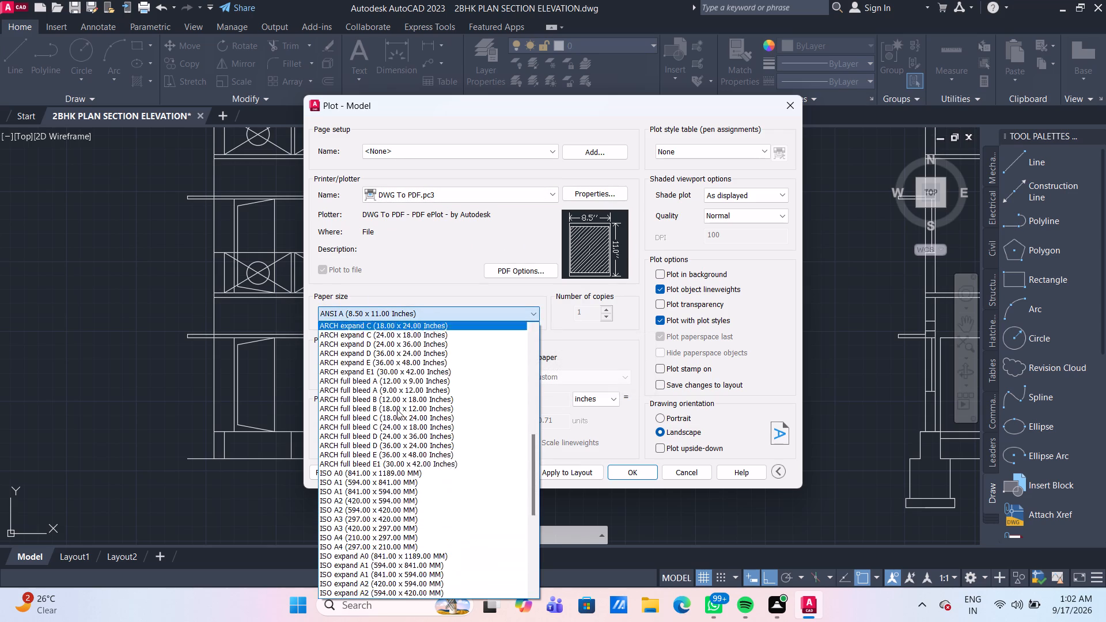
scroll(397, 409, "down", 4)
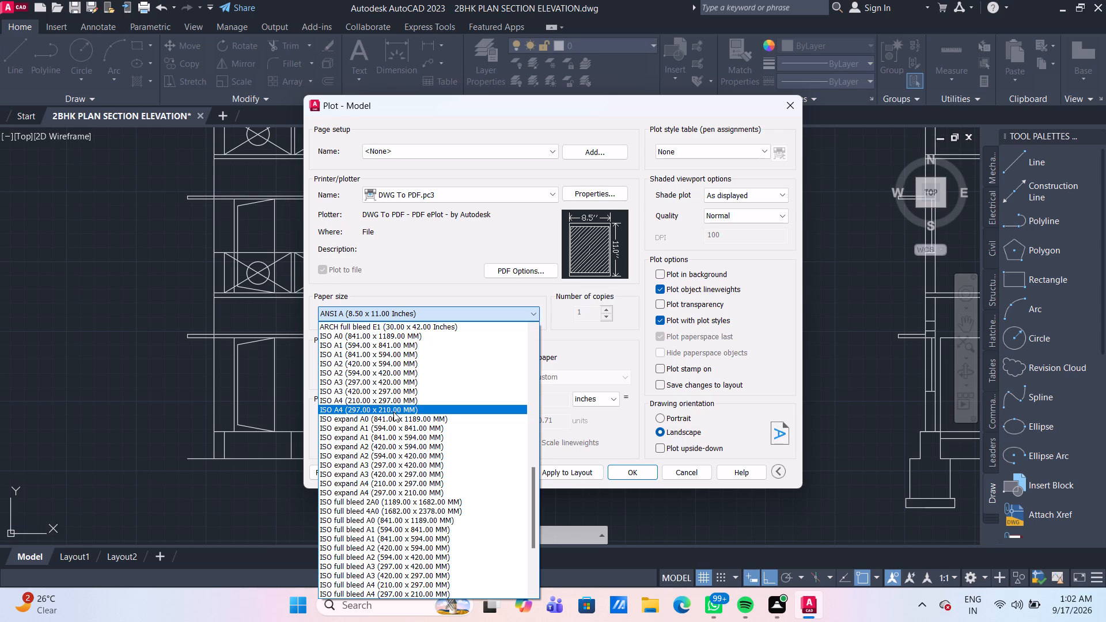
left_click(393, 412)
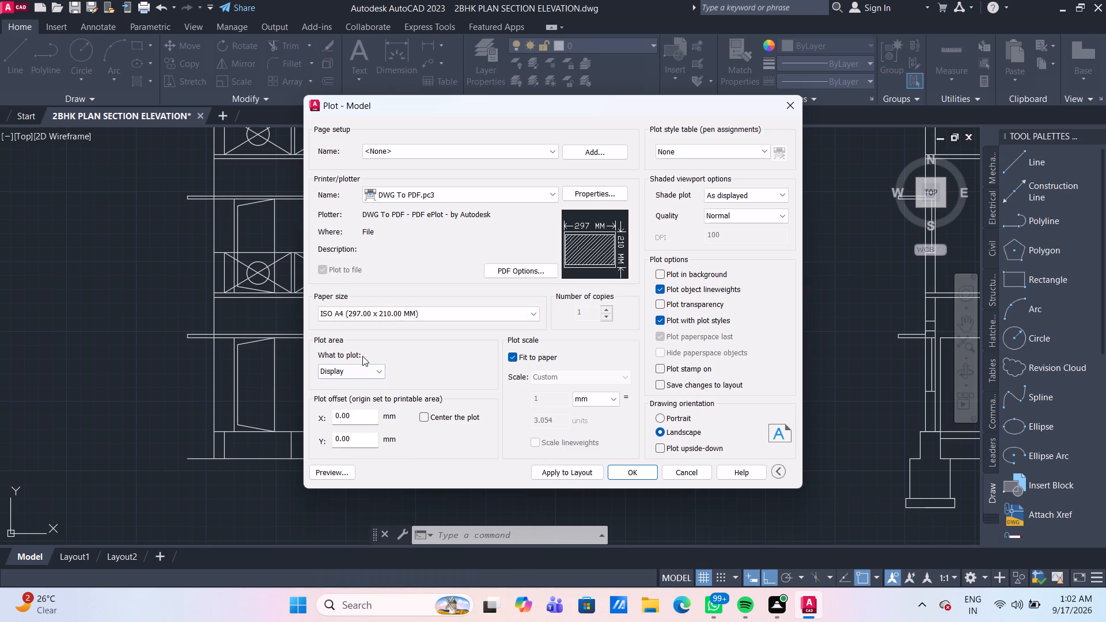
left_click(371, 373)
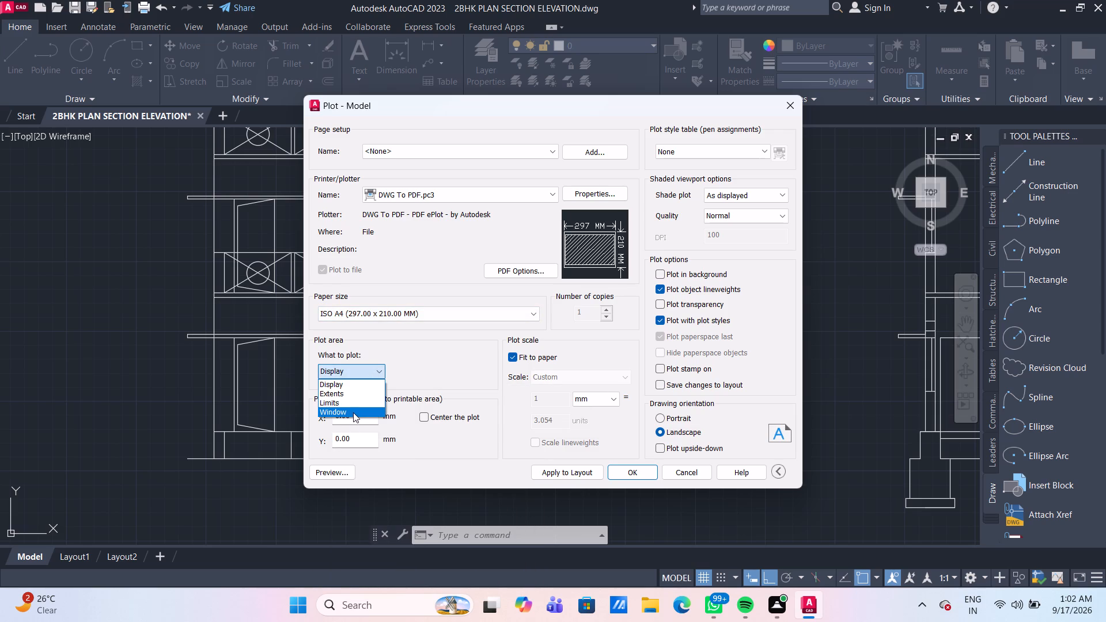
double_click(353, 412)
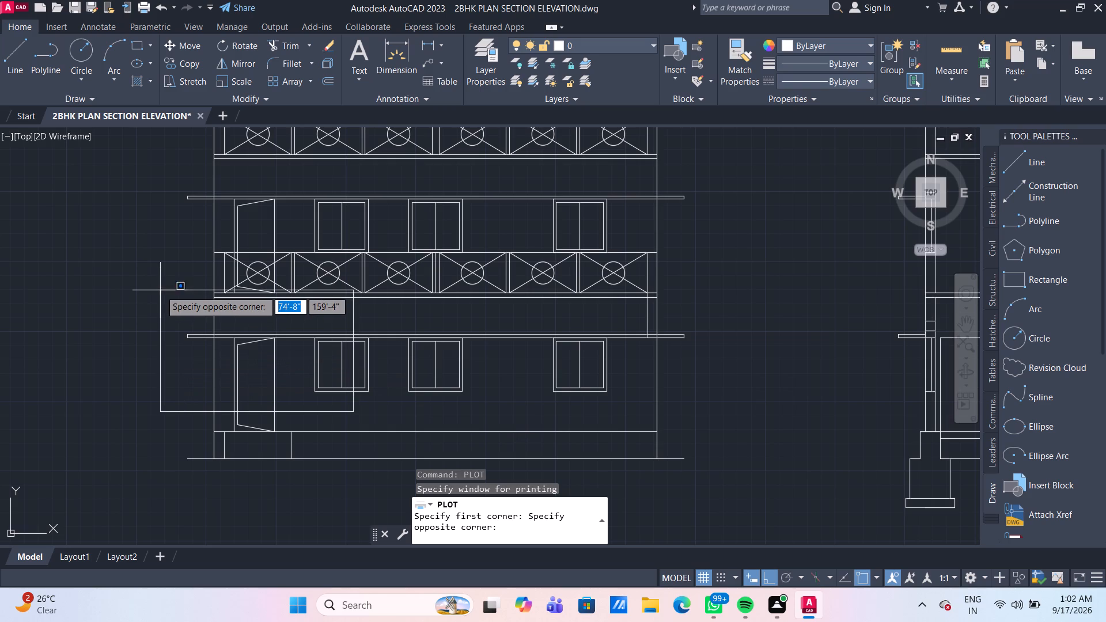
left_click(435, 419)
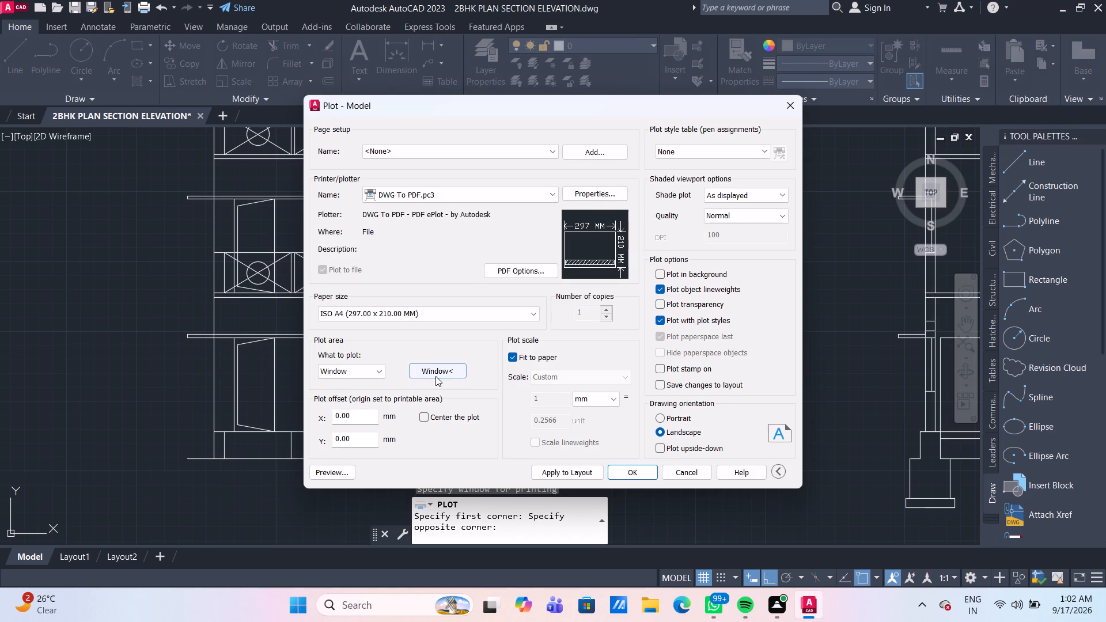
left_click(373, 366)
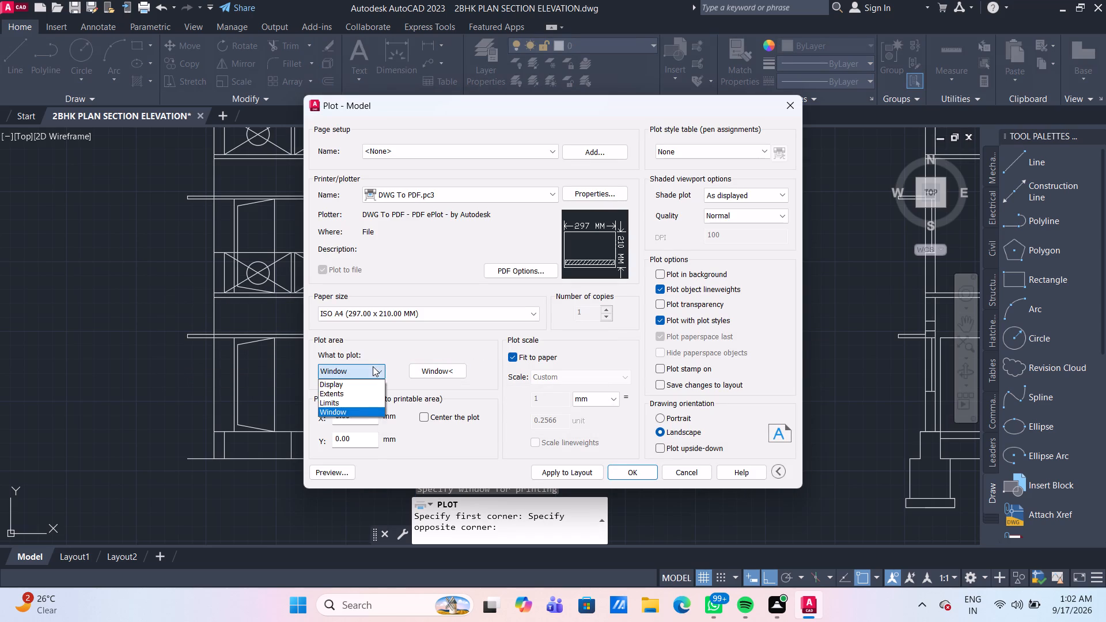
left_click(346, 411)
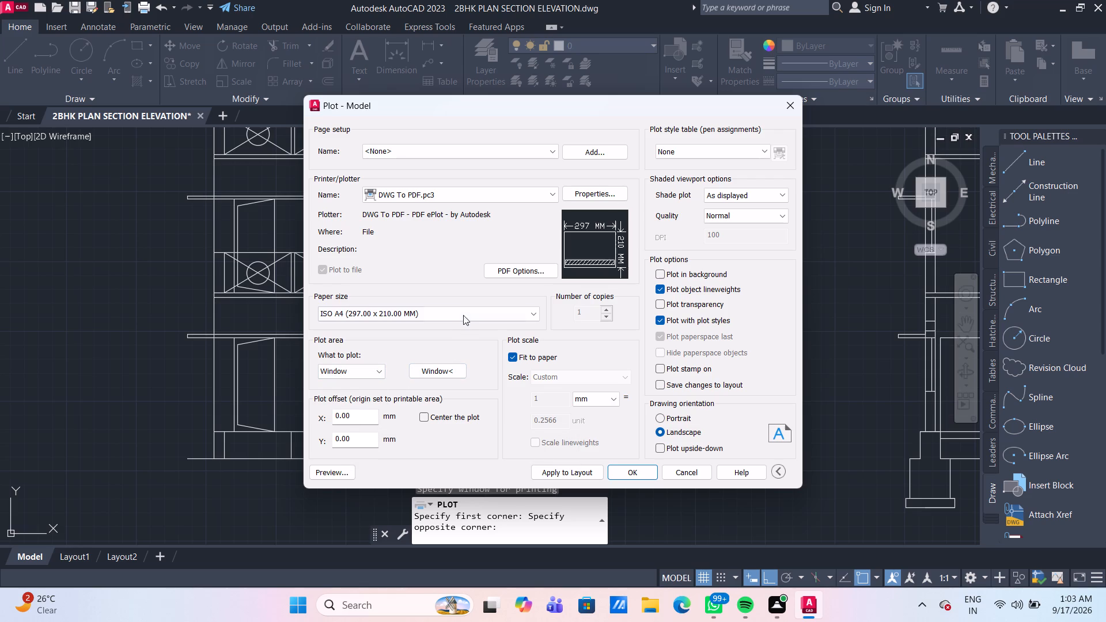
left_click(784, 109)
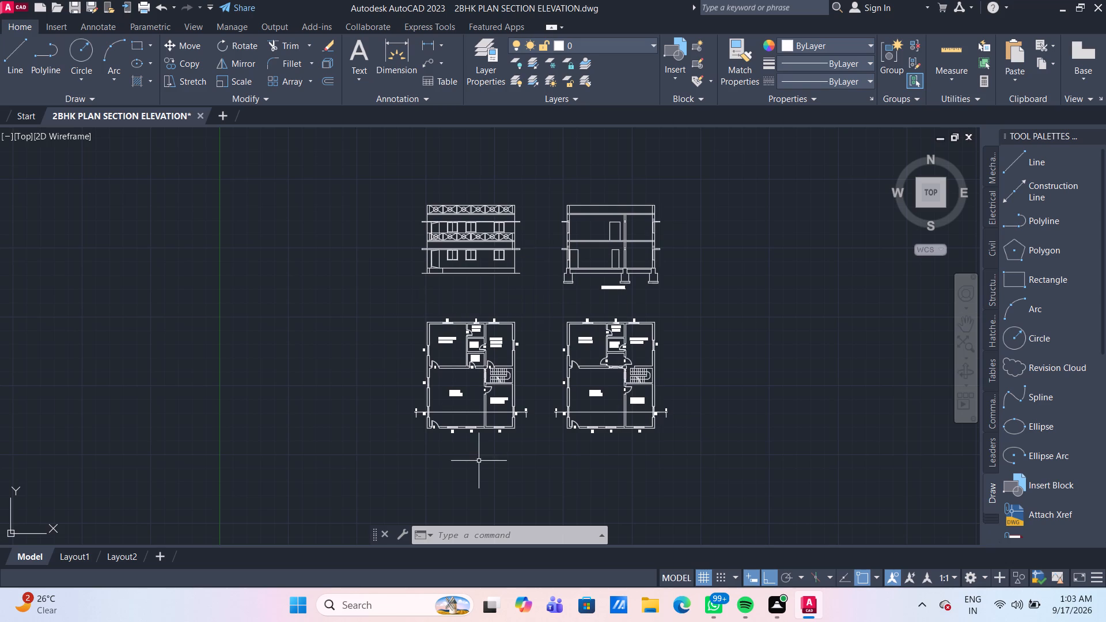
Start a Plot of the model with the DWG To PDF.pc3 plotter and ISO A4 (297.00 x 210.00 MM) paper.
left_click(471, 540)
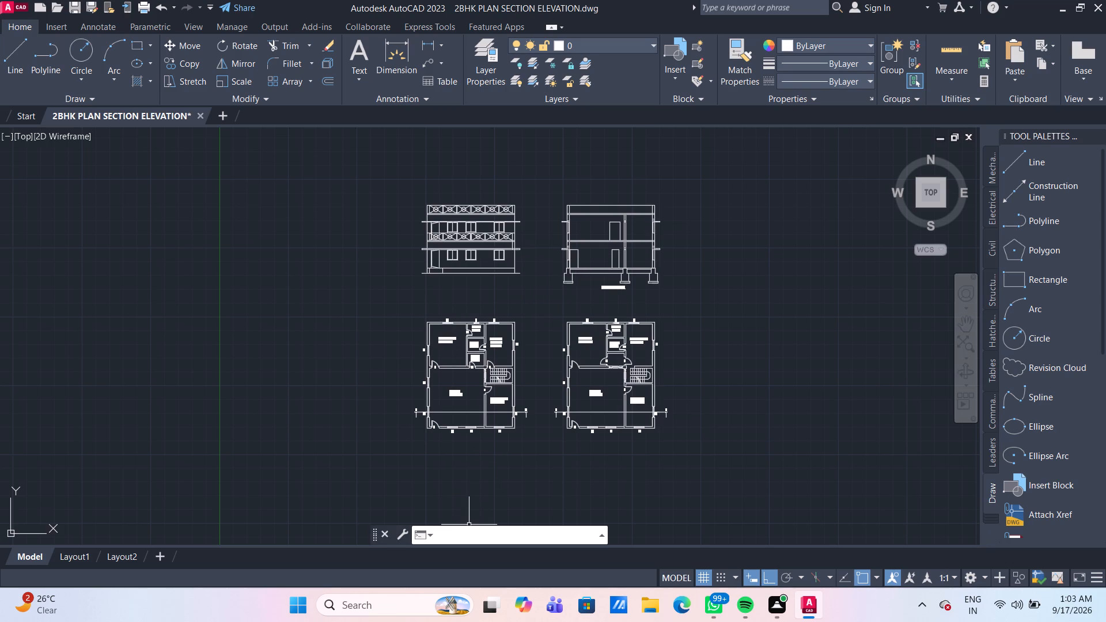
type("PLO")
key("t")
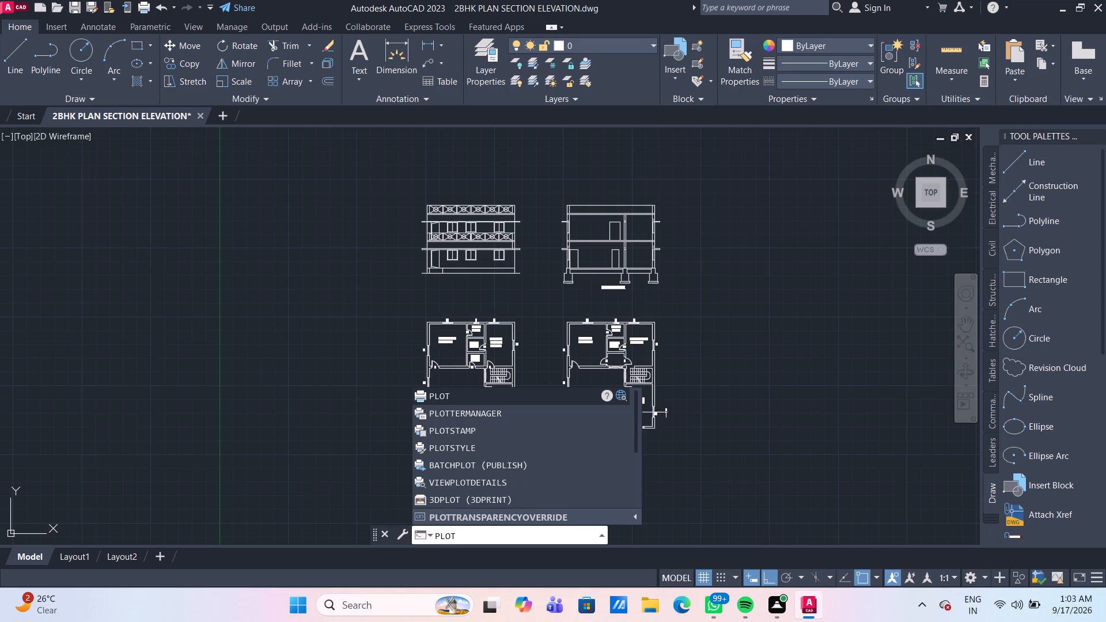
left_click(471, 396)
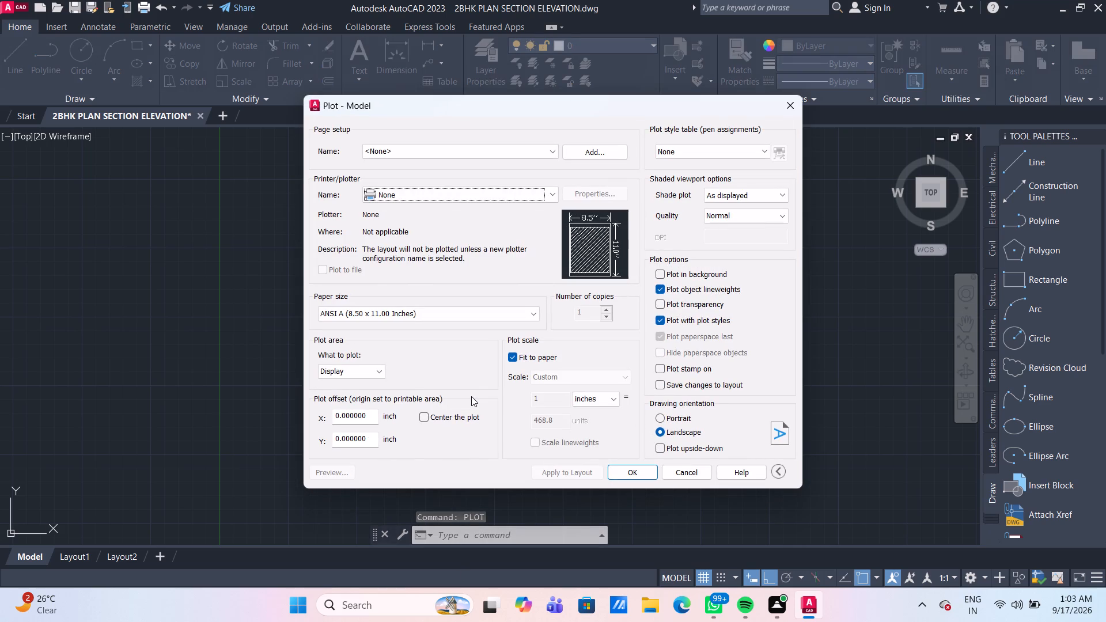
left_click(456, 192)
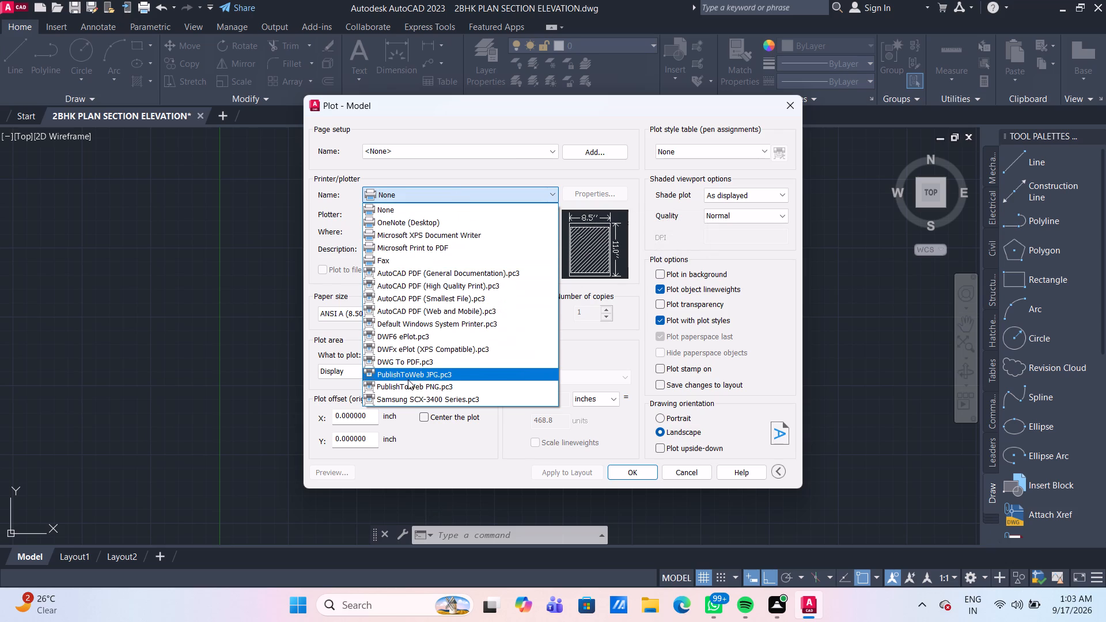
left_click(412, 362)
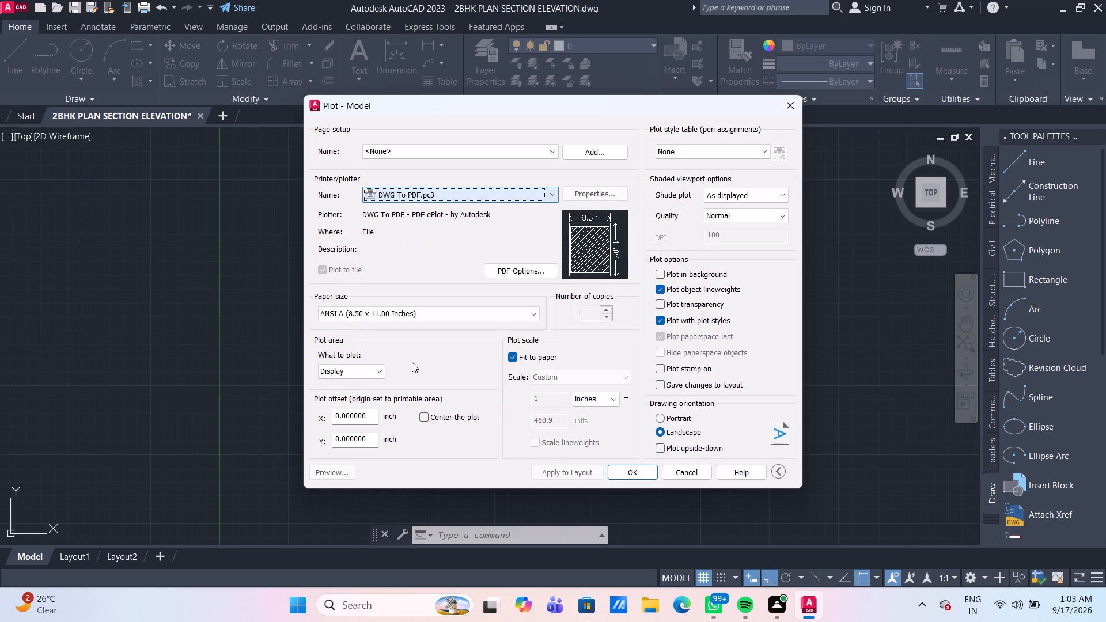
left_click(389, 314)
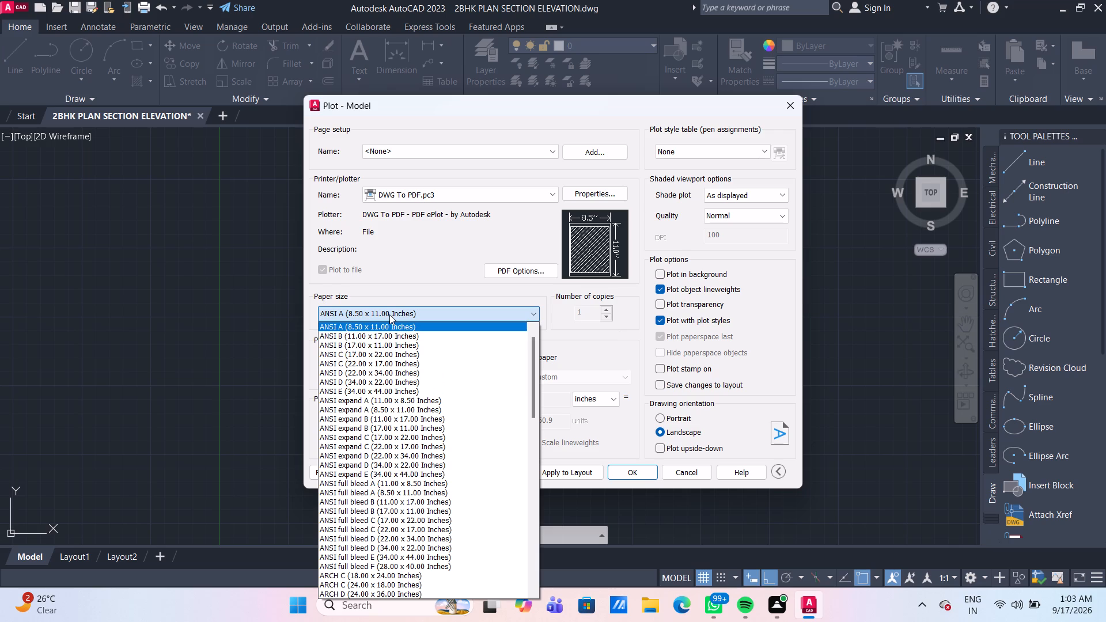
scroll(389, 314, "down", 16)
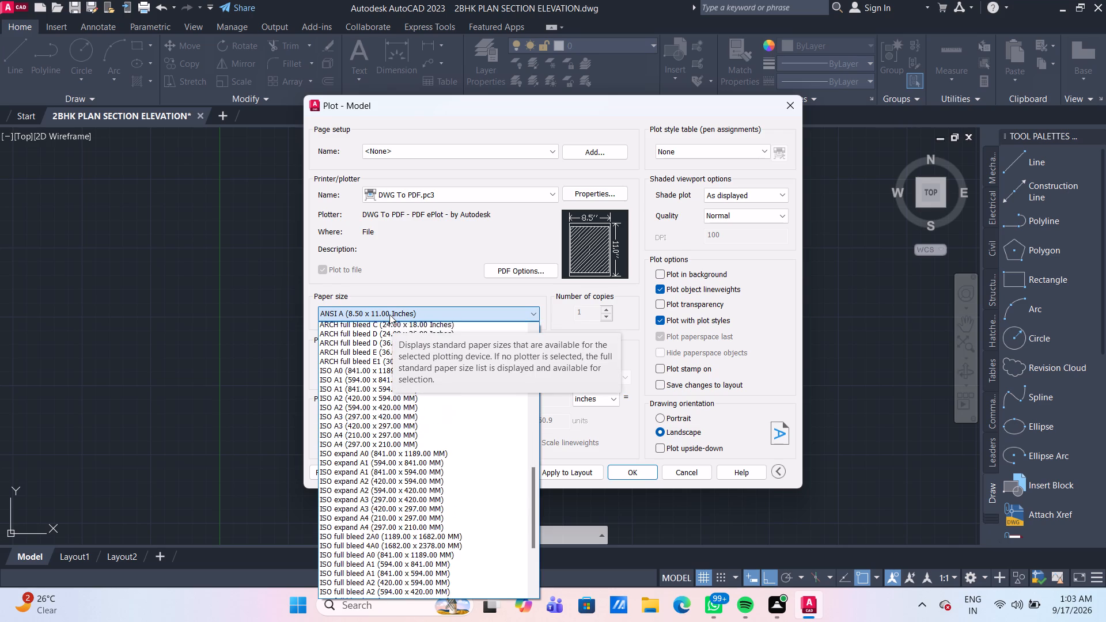
scroll(389, 314, "down", 2)
scroll(389, 314, "up", 1)
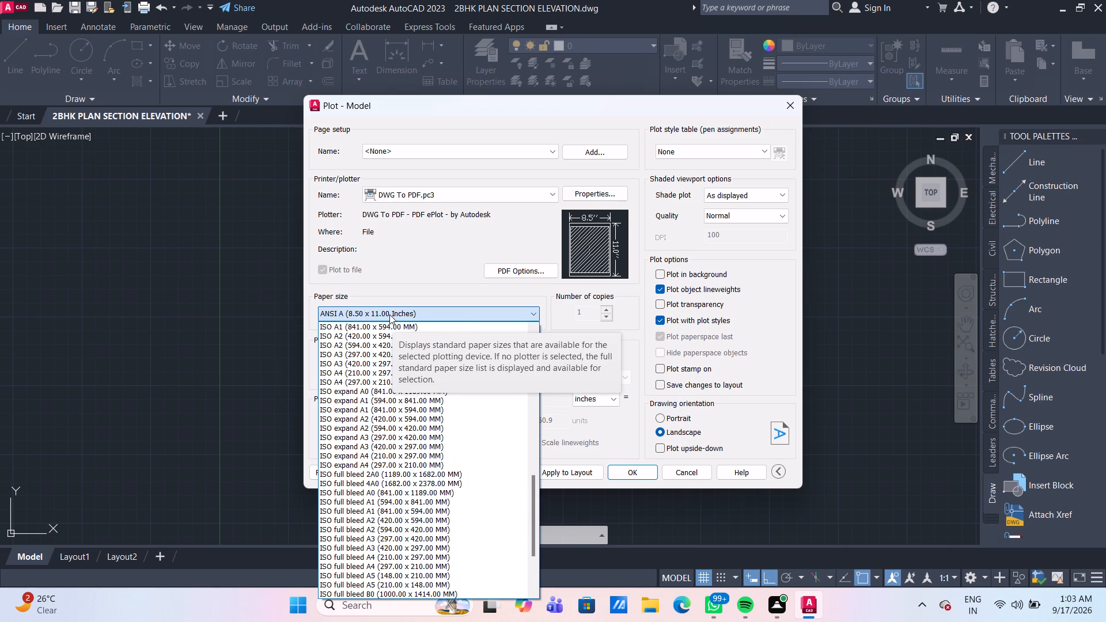
left_click(370, 381)
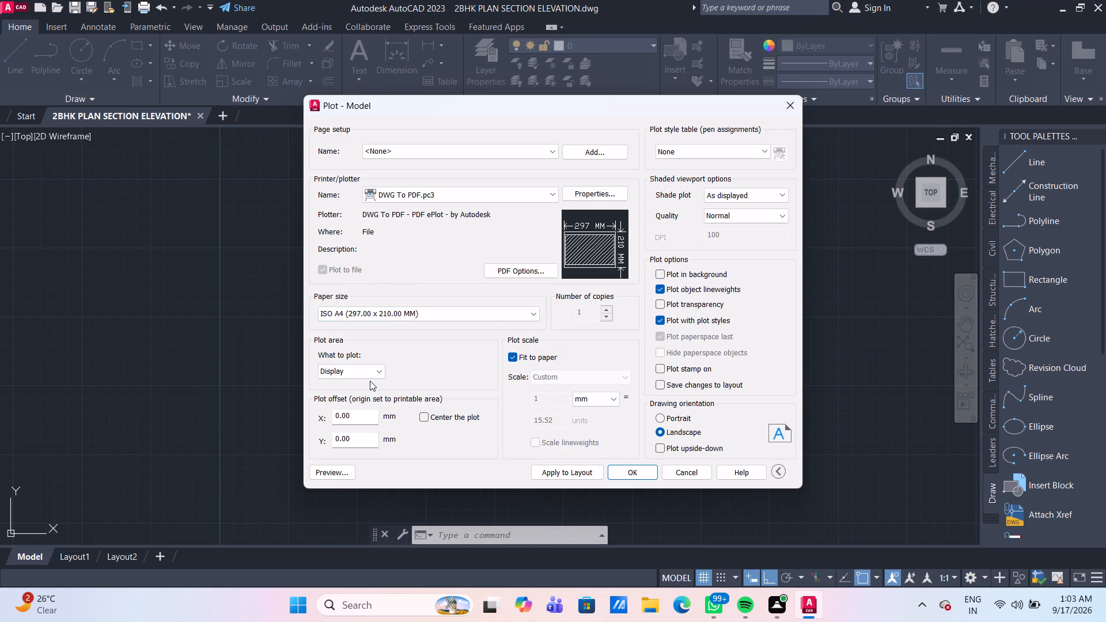
Set the plot area to a window enclosing the elevation, section and both floor plans, and center the plot.
left_click(371, 368)
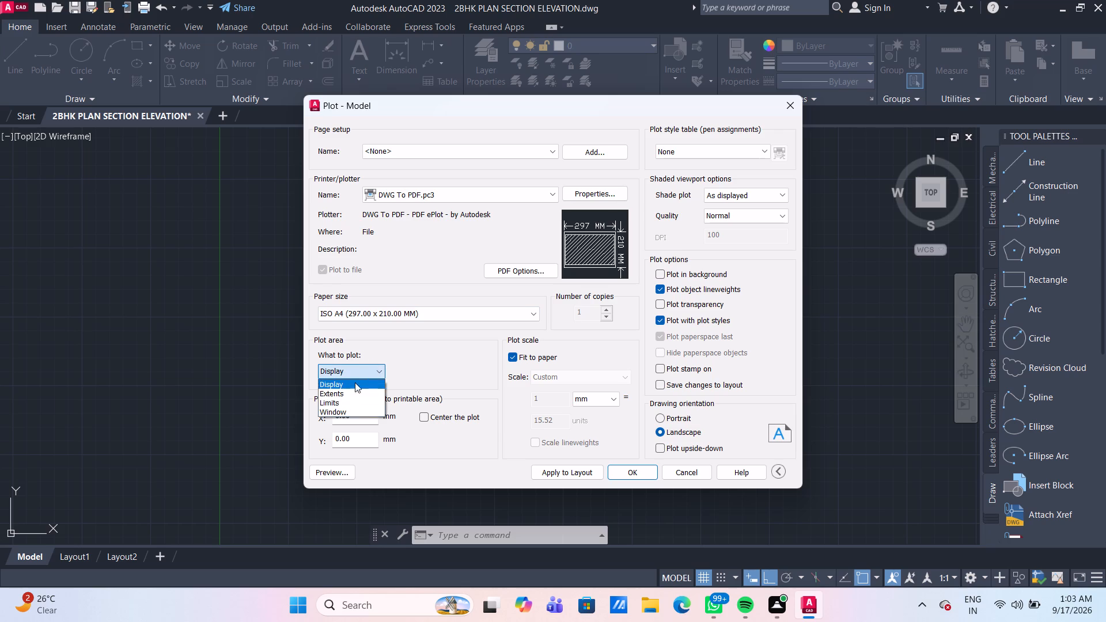
left_click(336, 410)
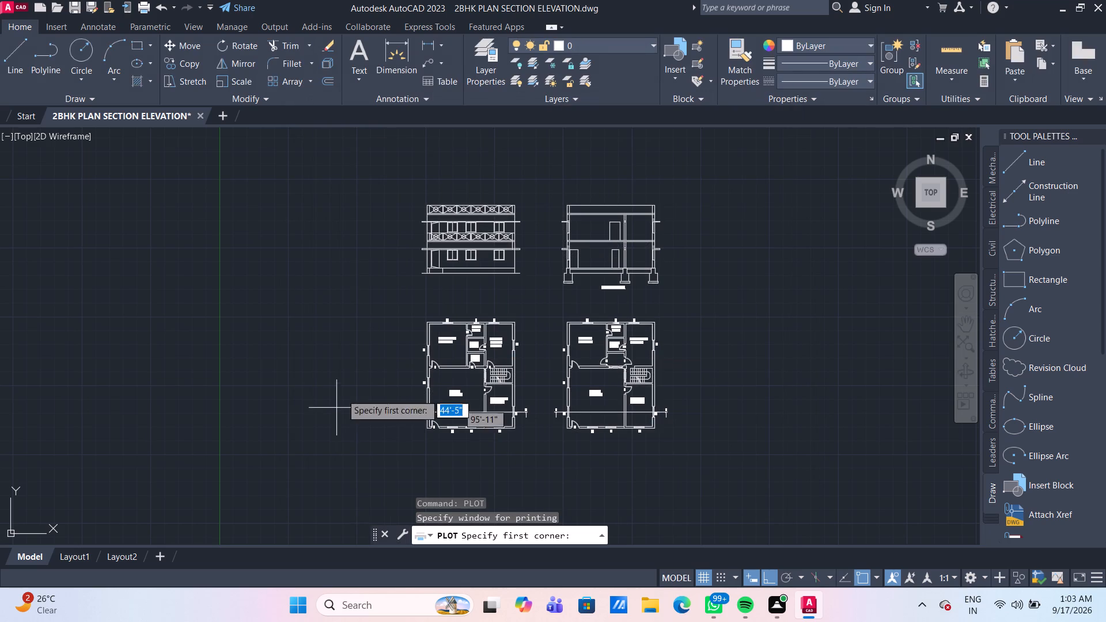
left_click(398, 181)
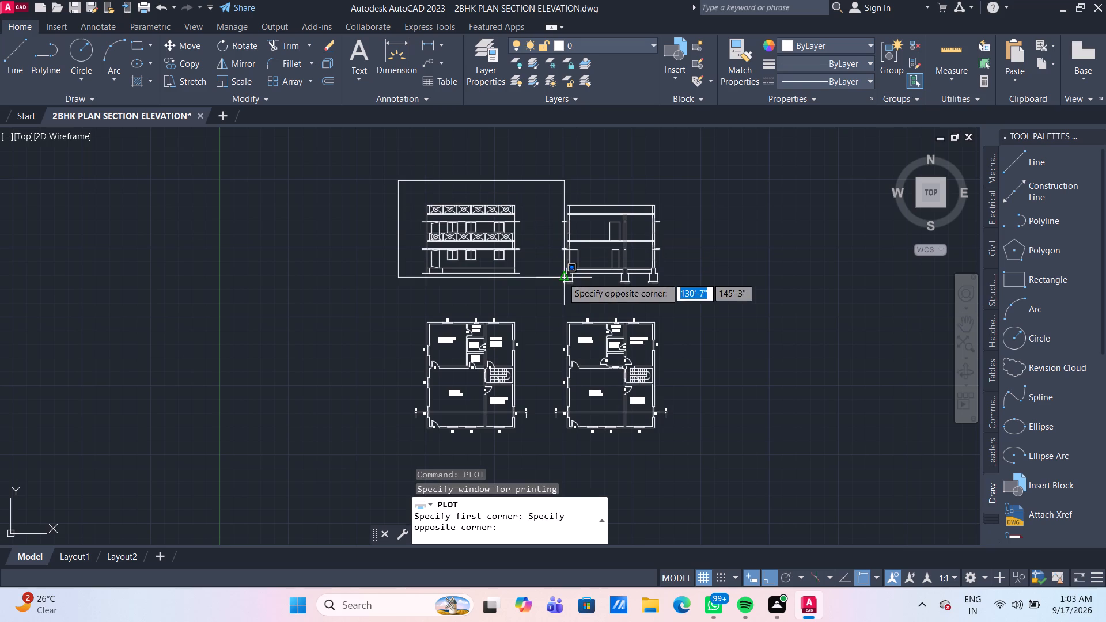
left_click(692, 452)
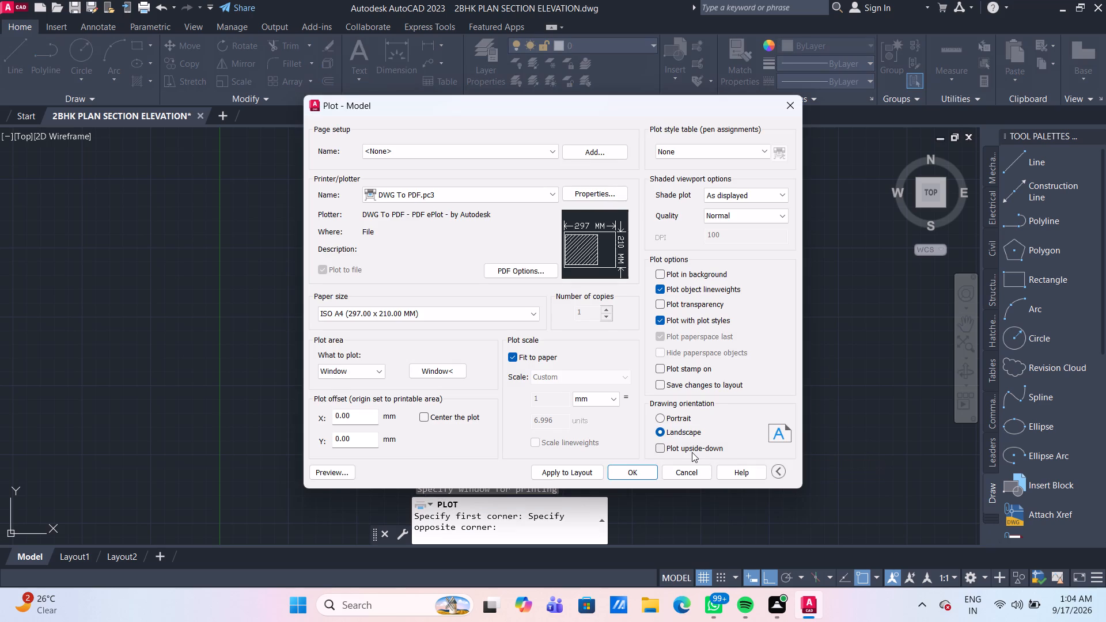
left_click(424, 417)
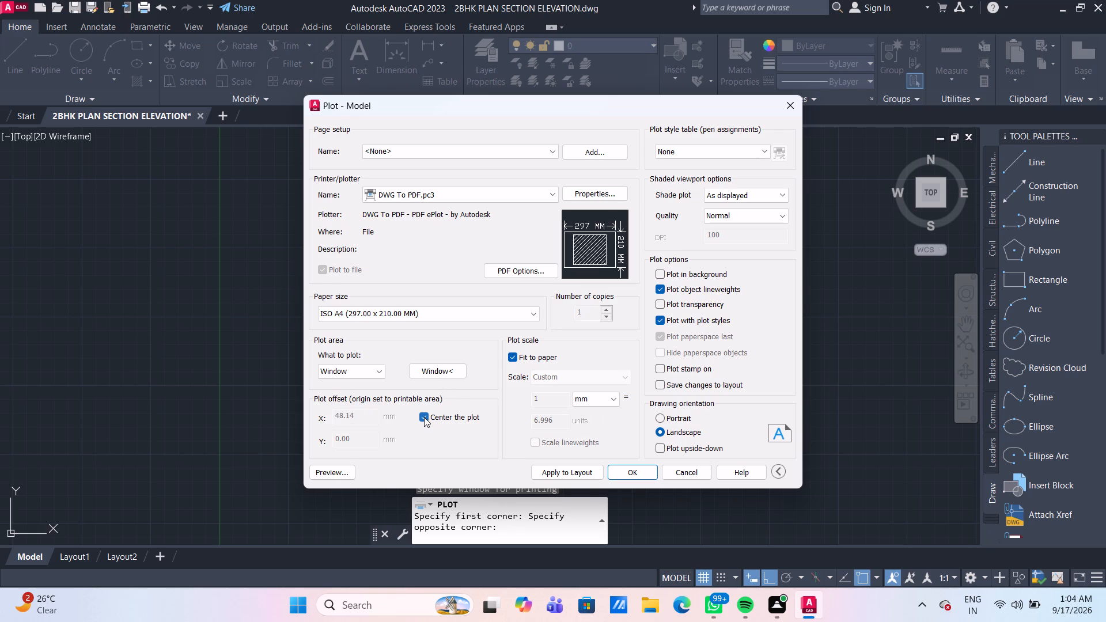
Plot to the CDA PDF folder on the Desktop as "2BHK PLAN SECTION ELEVATION 1-Model.pdf" and close the resulting PDF.
left_click(631, 473)
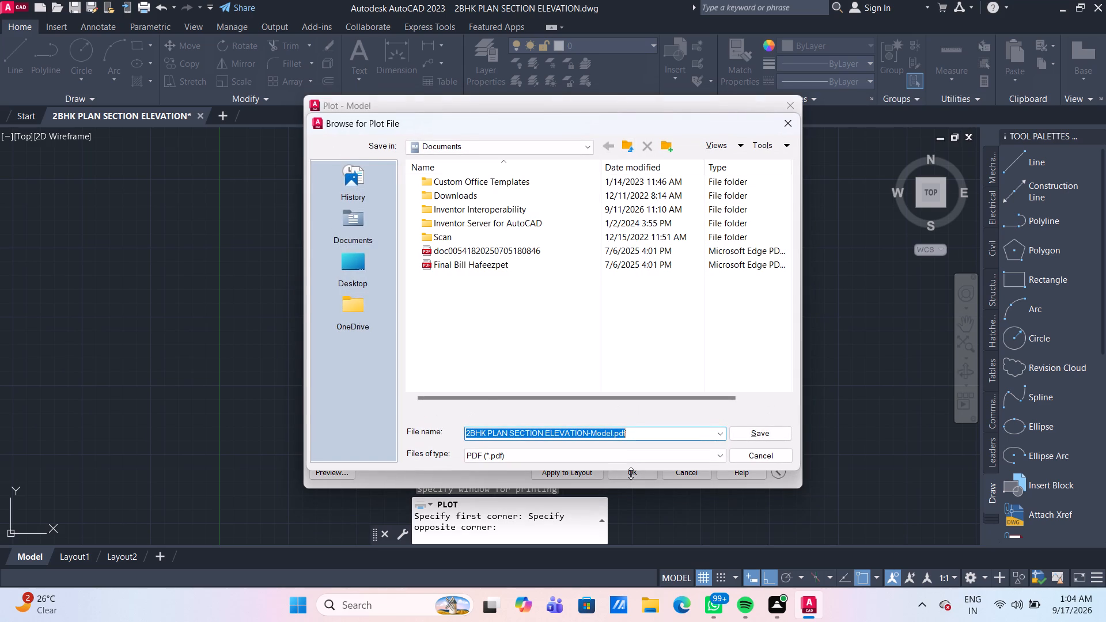
double_click(351, 266)
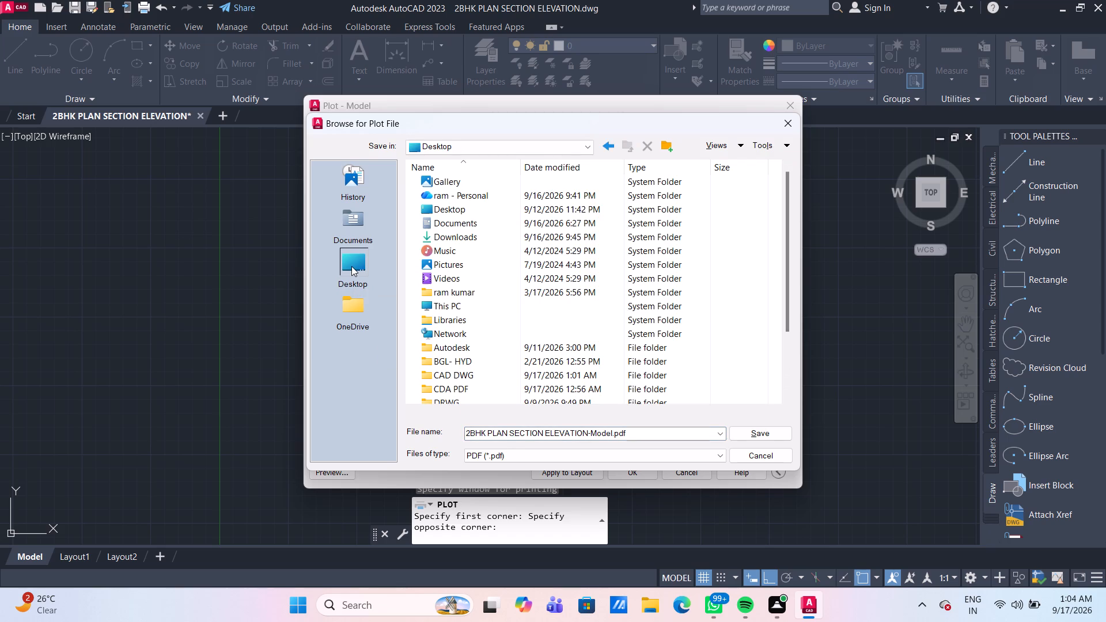
double_click(463, 393)
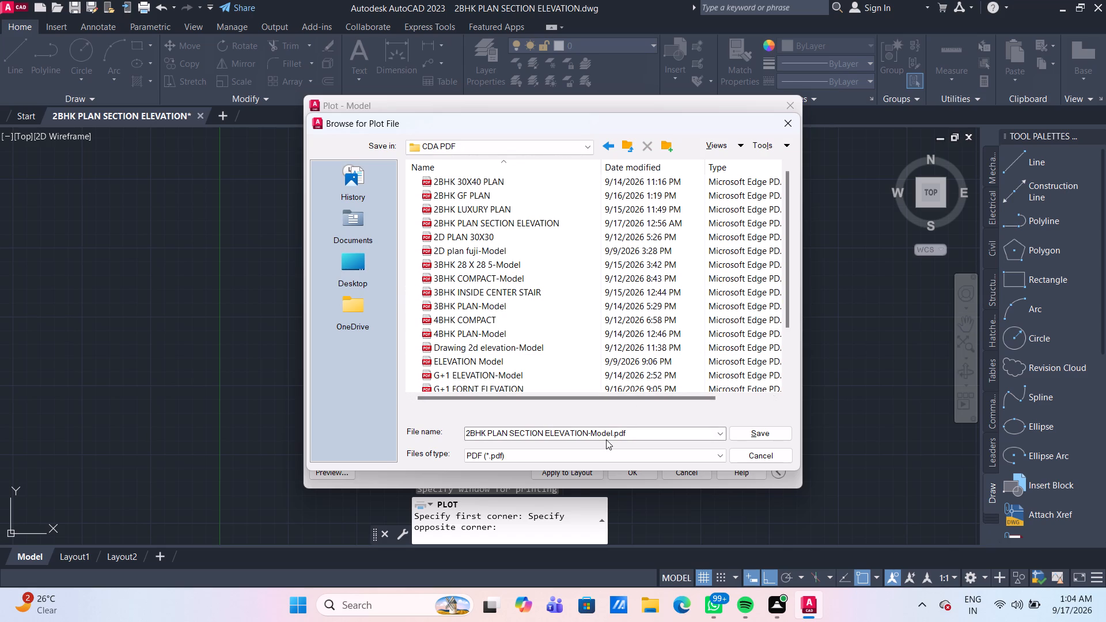
left_click(587, 431)
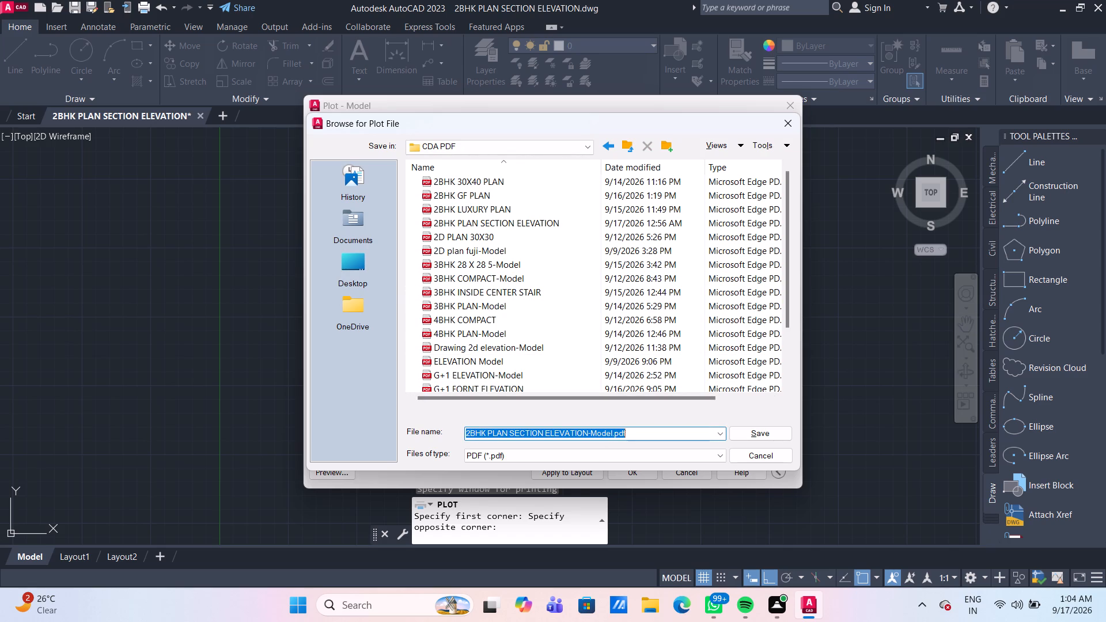
left_click(587, 431)
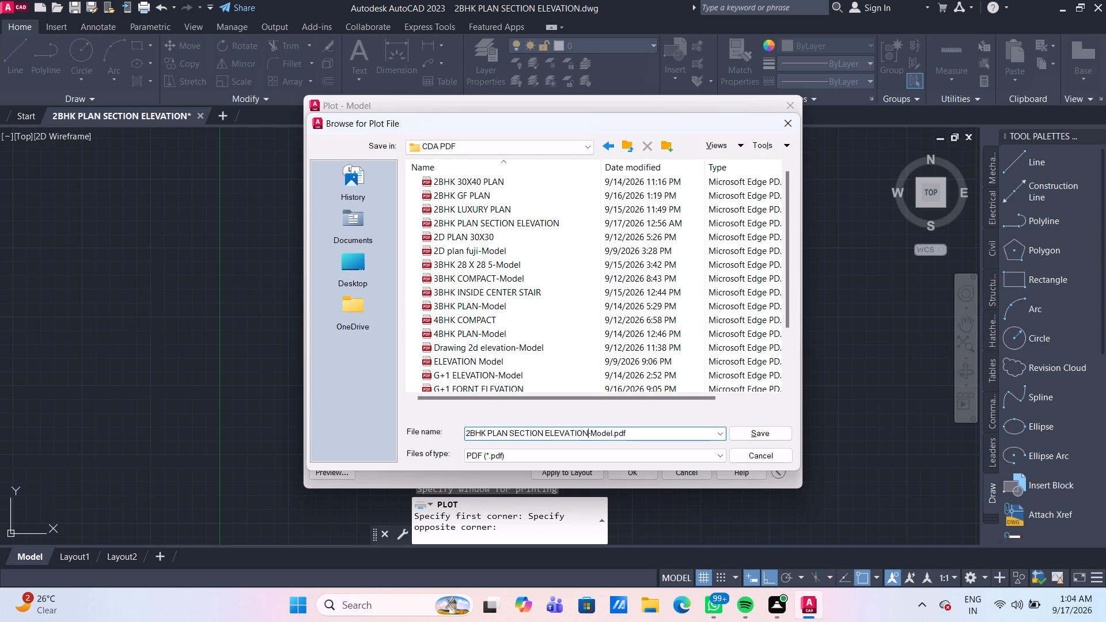
key("space")
key("space")
key("1")
left_click(753, 431)
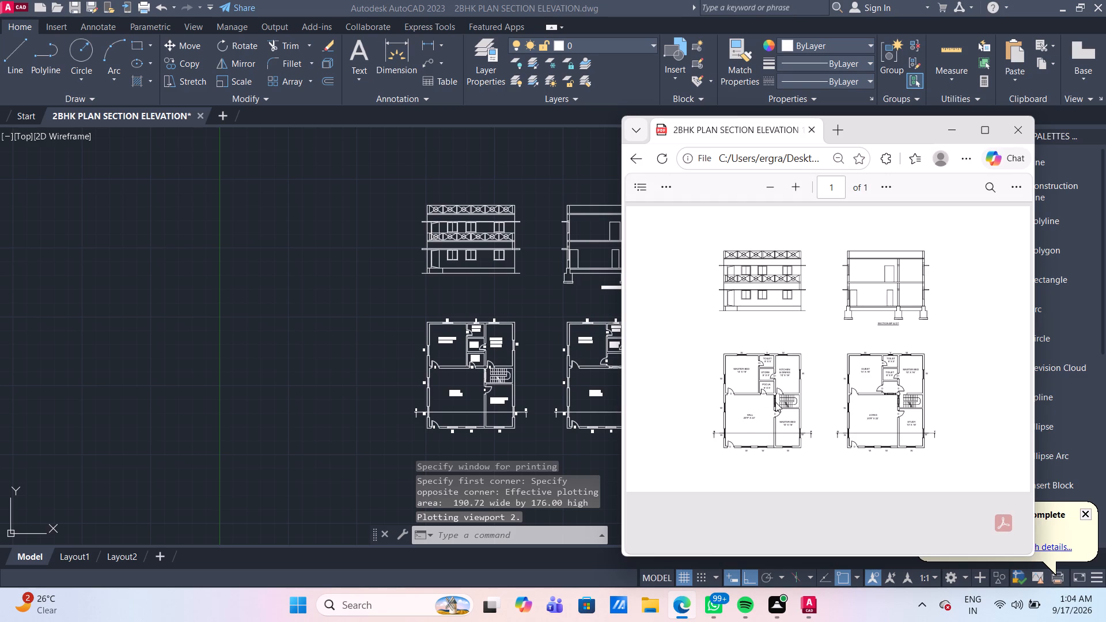
left_click(1020, 131)
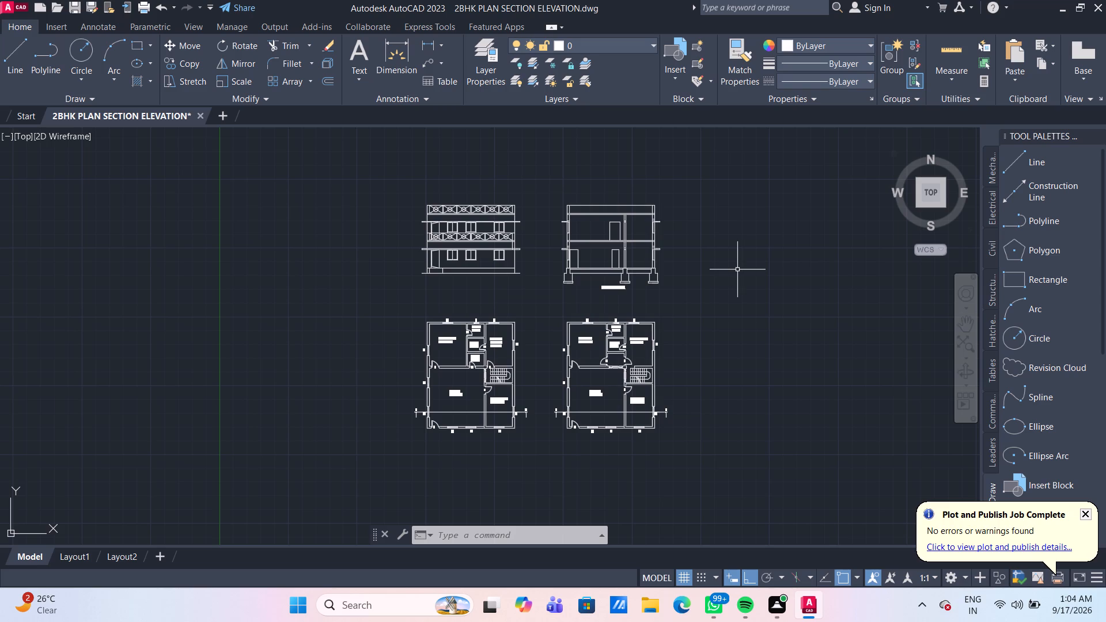
Save the 2BHK PLAN SECTION ELEVATION drawing.
key("ctrl+s")
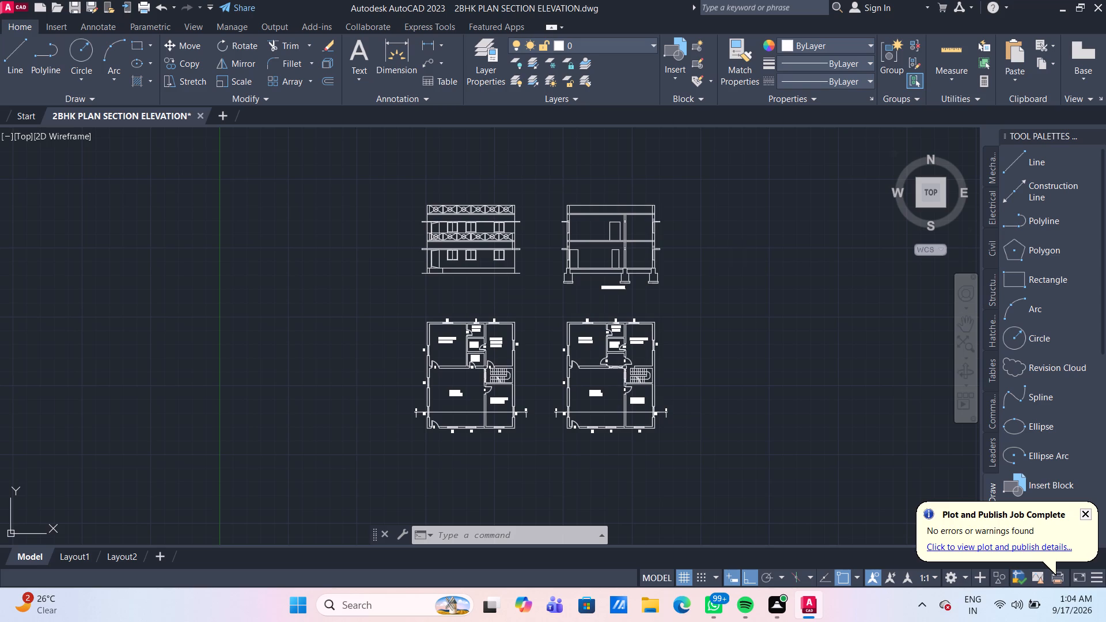